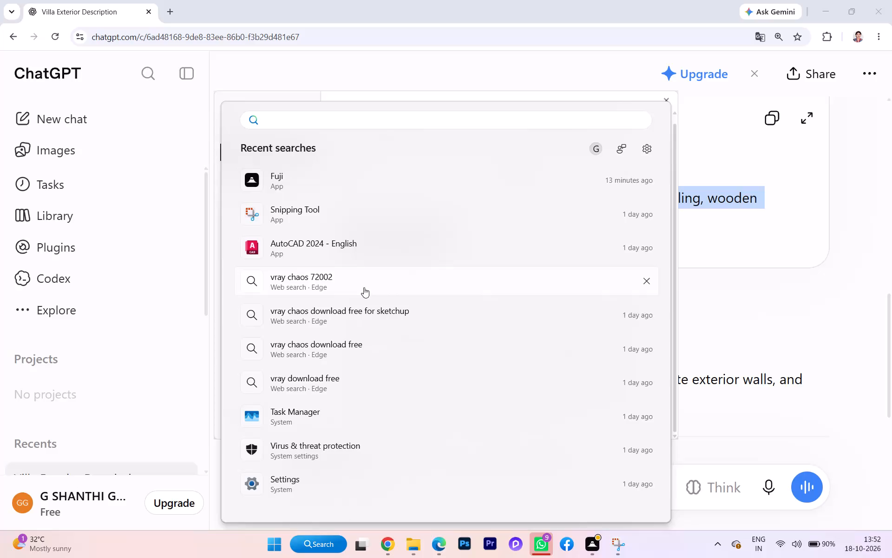
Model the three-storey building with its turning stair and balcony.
Search the computer for SketchUp 2024 and launch it.
click(308, 542)
double_click(309, 543)
click(309, 543)
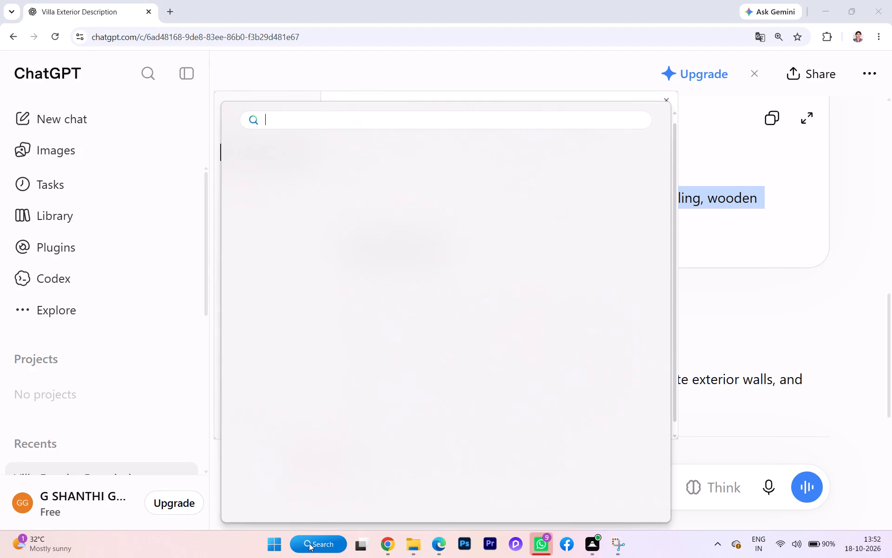
text(ski)
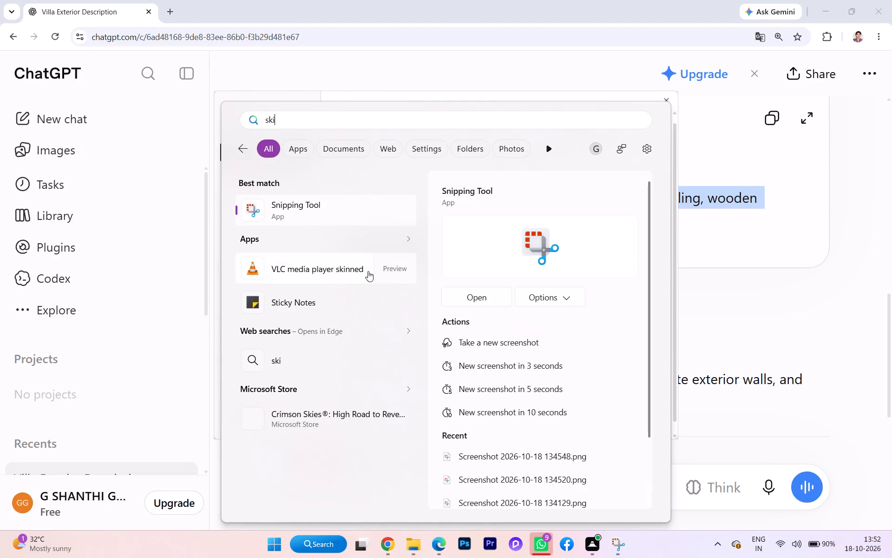
key(BackSpace)
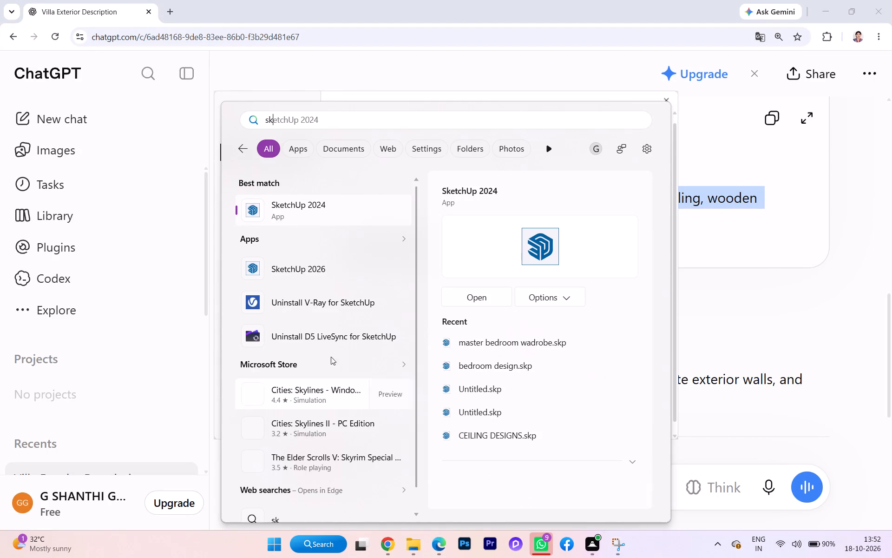
double_click(333, 214)
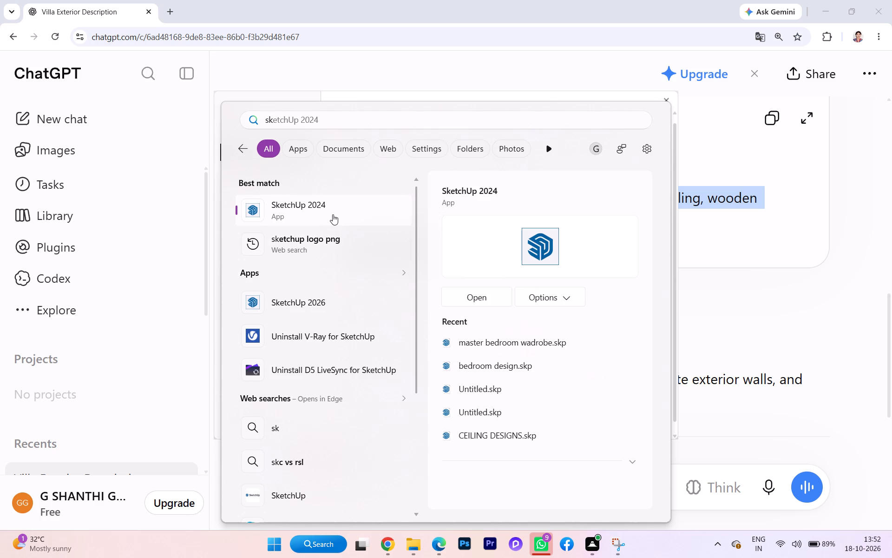
double_click(333, 214)
right_click(334, 215)
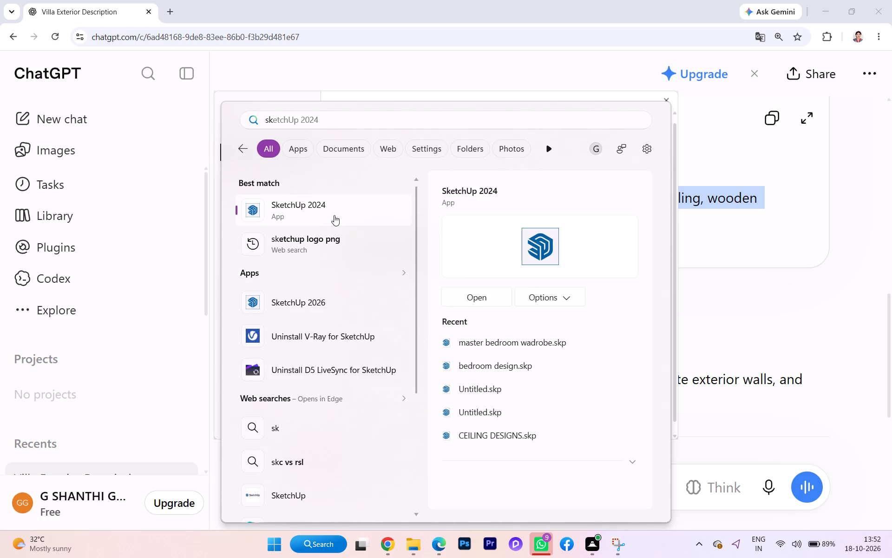
click(325, 210)
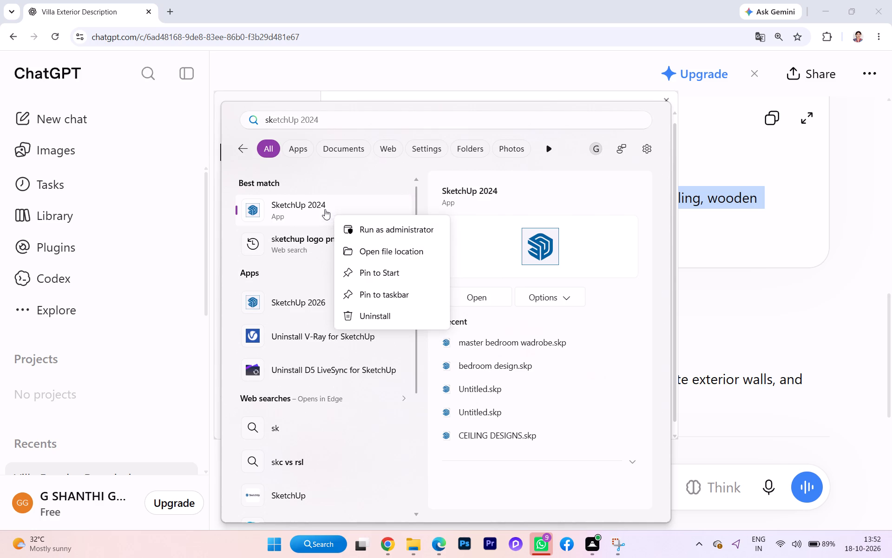
double_click(289, 206)
click(479, 296)
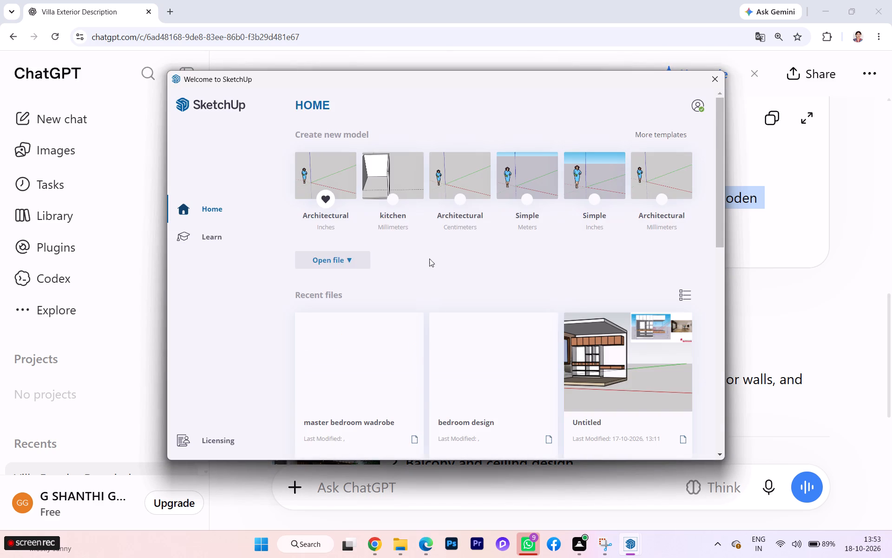
Create a new model from the Architectural template in inches.
click(342, 191)
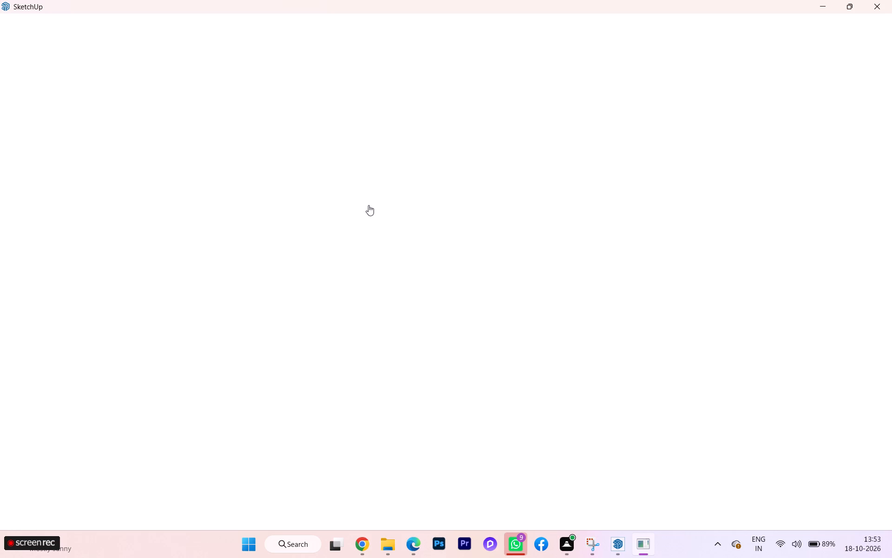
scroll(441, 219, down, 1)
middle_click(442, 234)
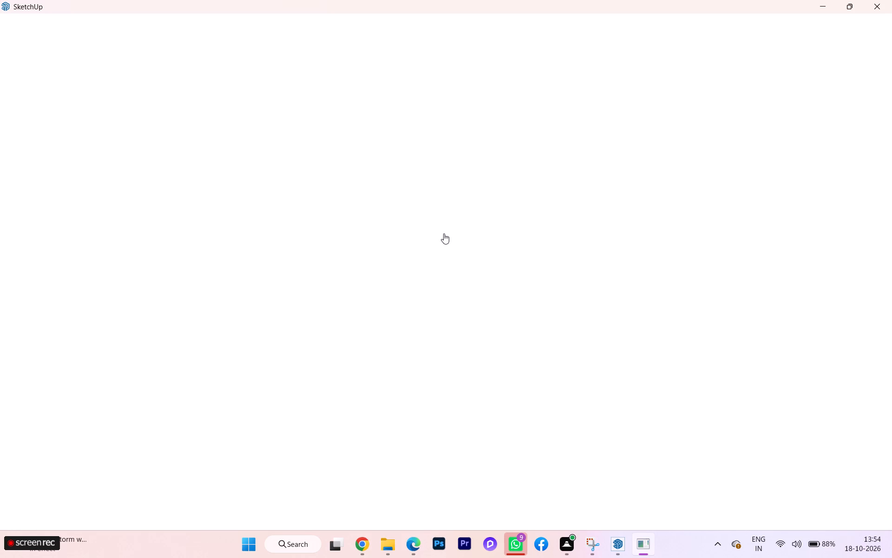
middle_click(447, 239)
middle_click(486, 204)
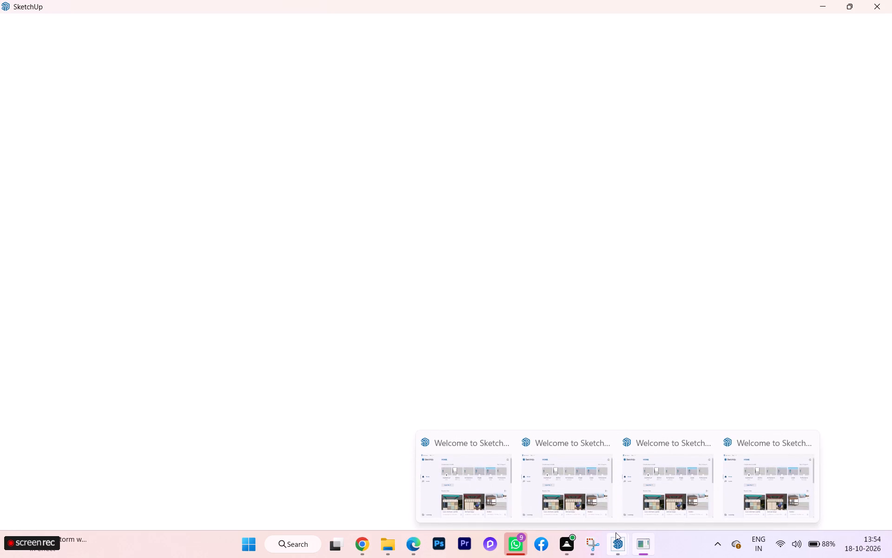
Close three of the duplicate Welcome to SketchUp windows.
click(498, 478)
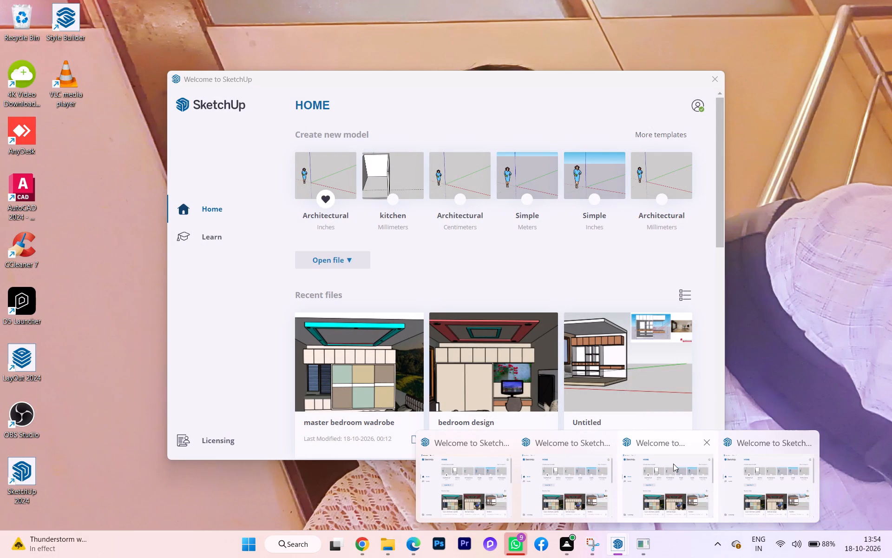
click(706, 447)
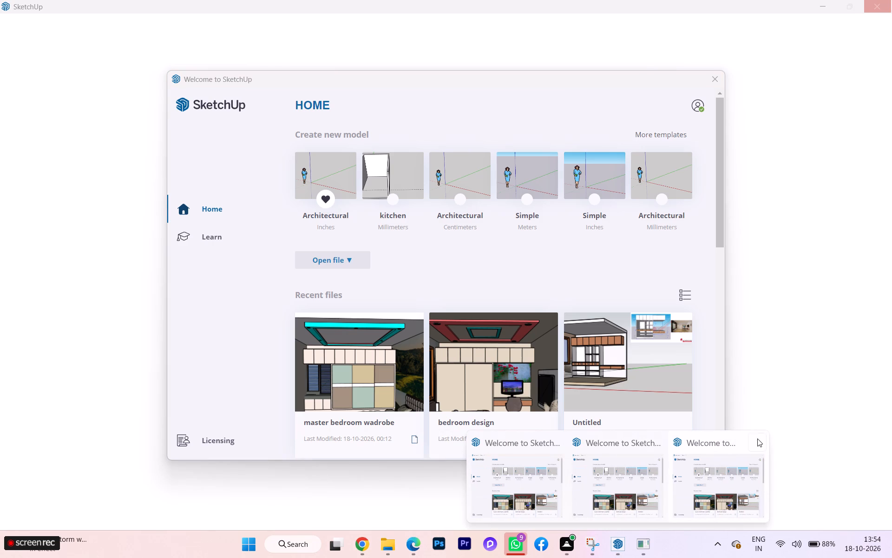
click(766, 438)
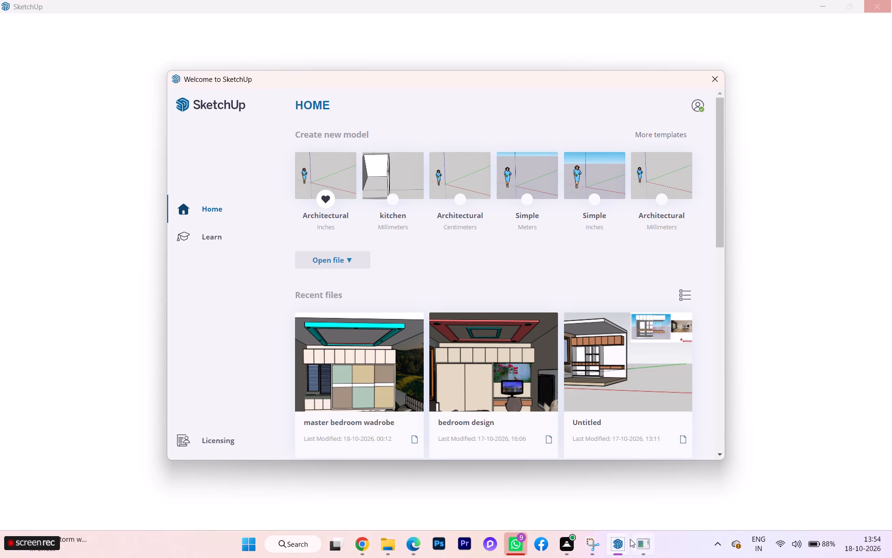
click(617, 540)
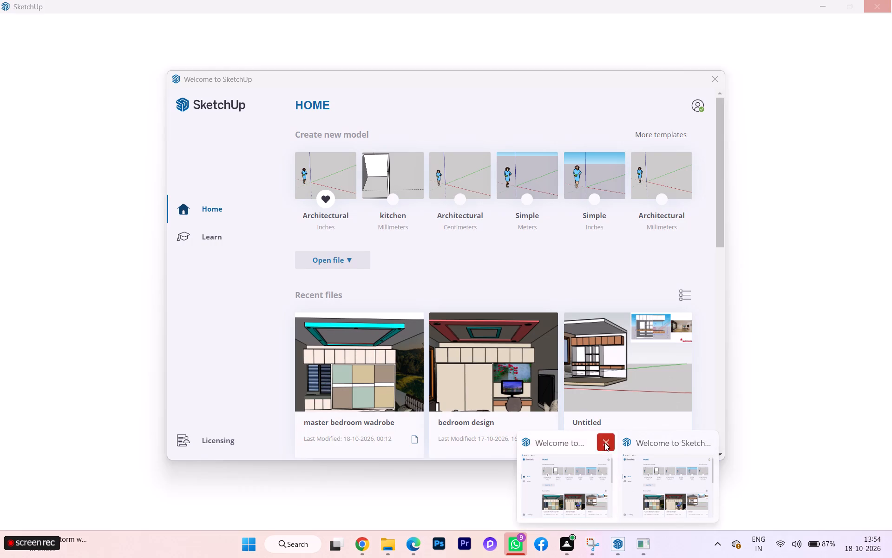
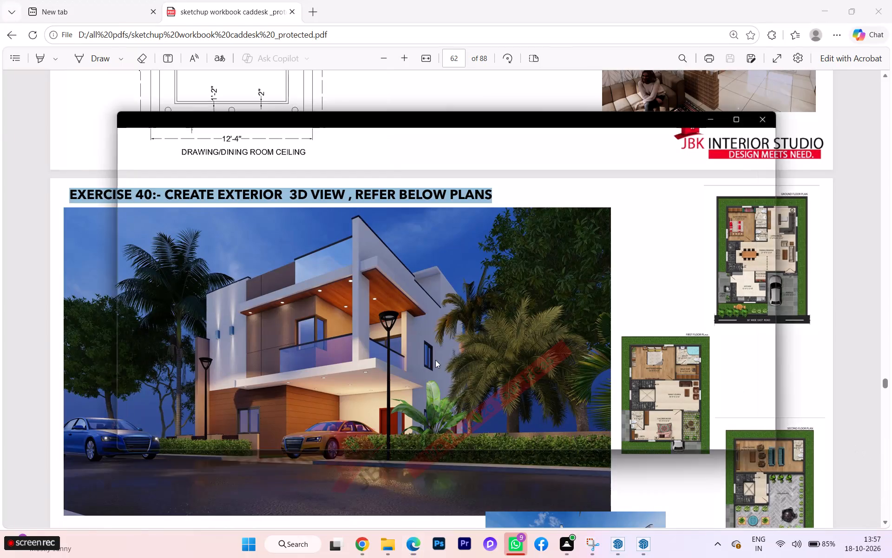
Examine the ground, first and second floor plans of Exercise 40 in the SketchUp workbook PDF, including room layouts and dimensions.
scroll(435, 359, down, 1)
scroll(666, 334, up, 1)
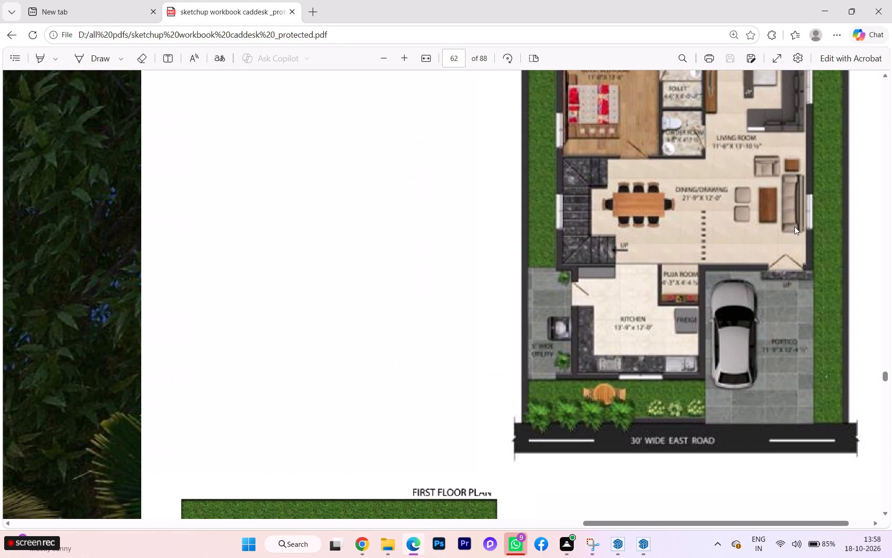
scroll(794, 226, up, 2)
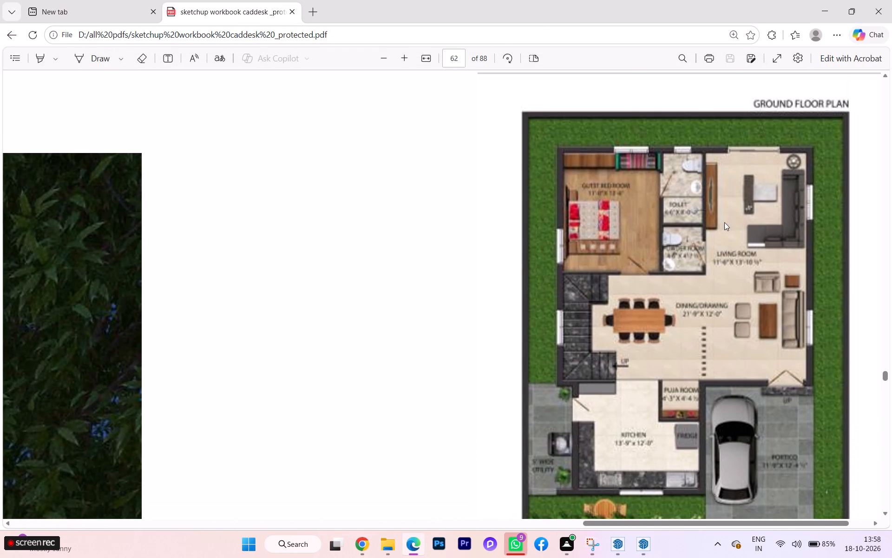
scroll(712, 222, down, 7)
scroll(723, 258, down, 6)
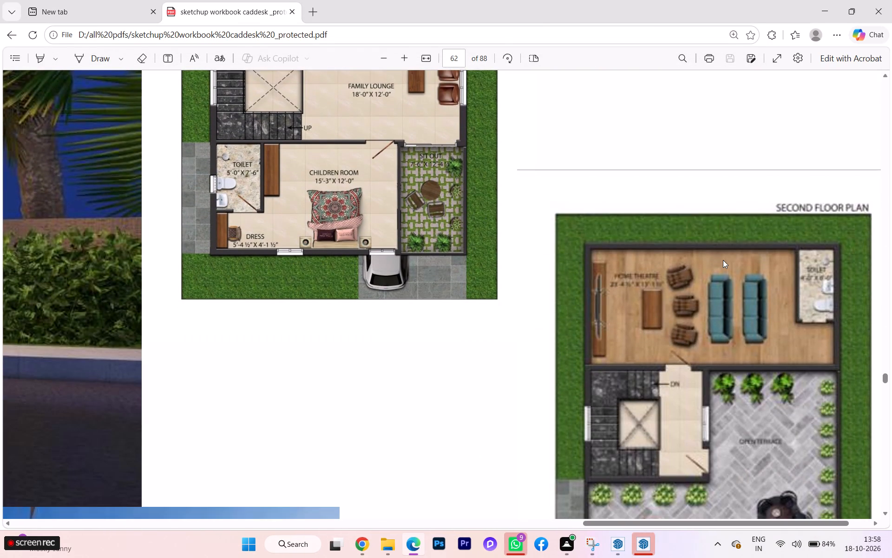
scroll(723, 260, up, 6)
scroll(723, 260, down, 1)
scroll(723, 260, up, 1)
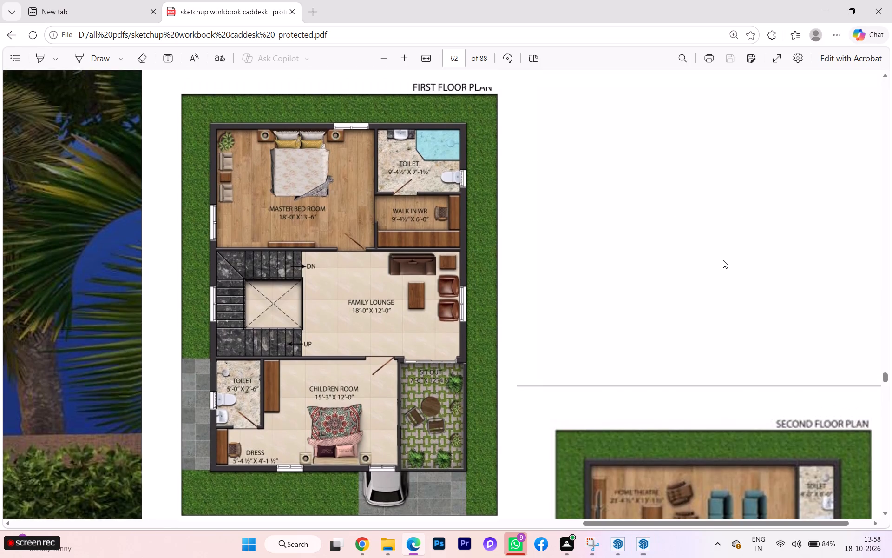
scroll(723, 260, up, 1)
scroll(723, 259, down, 2)
scroll(723, 259, up, 4)
scroll(723, 259, down, 1)
scroll(723, 259, up, 4)
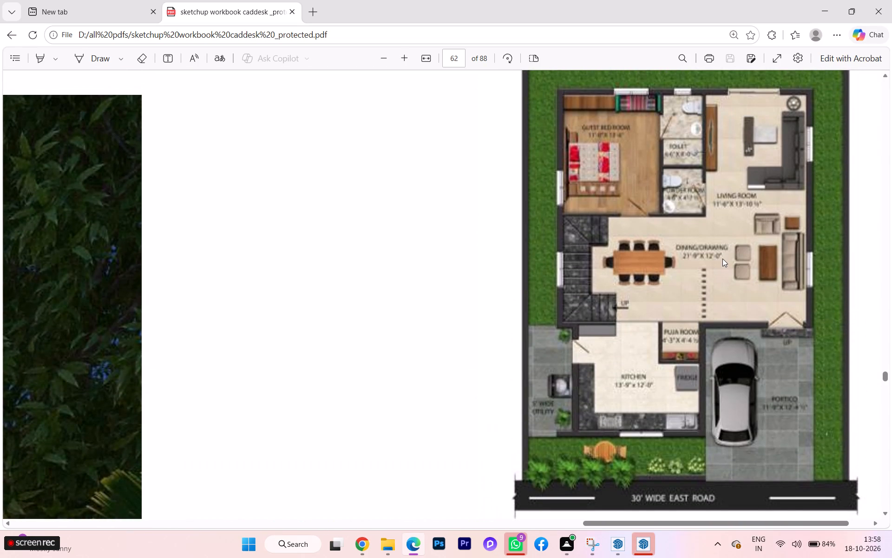
scroll(722, 259, up, 1)
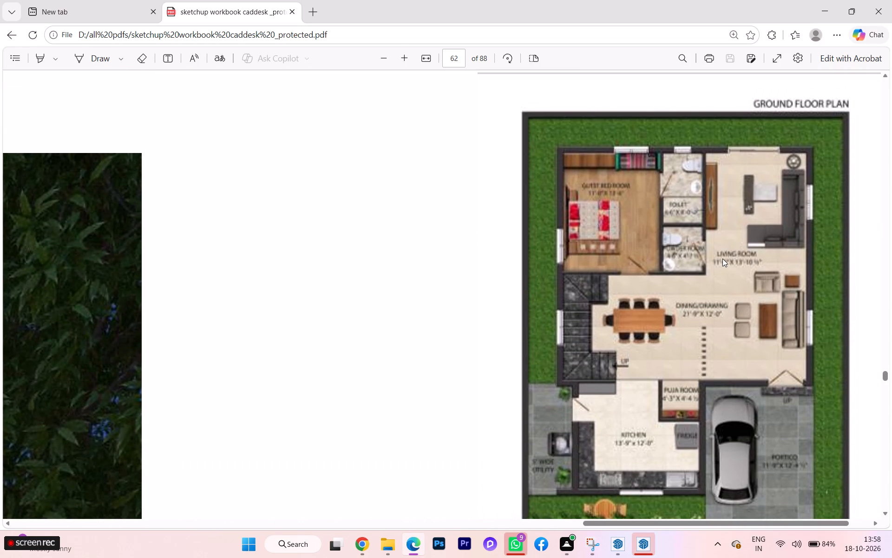
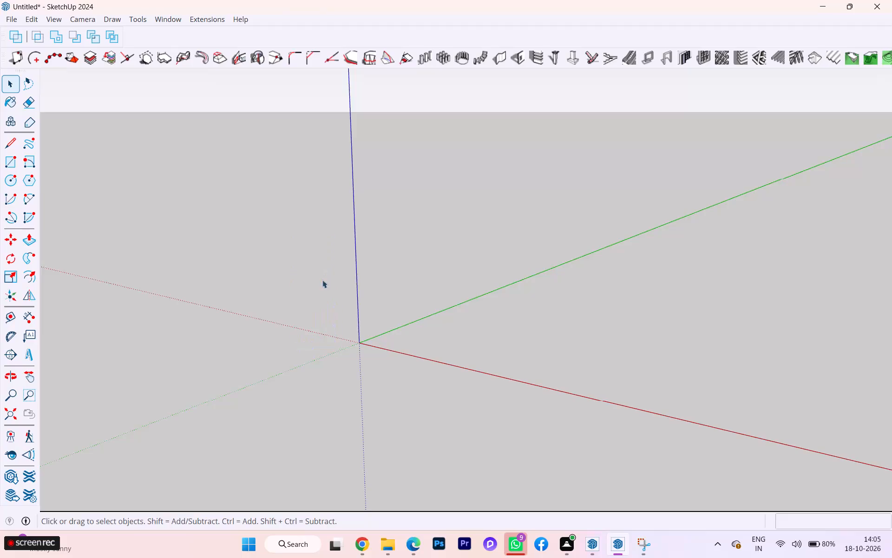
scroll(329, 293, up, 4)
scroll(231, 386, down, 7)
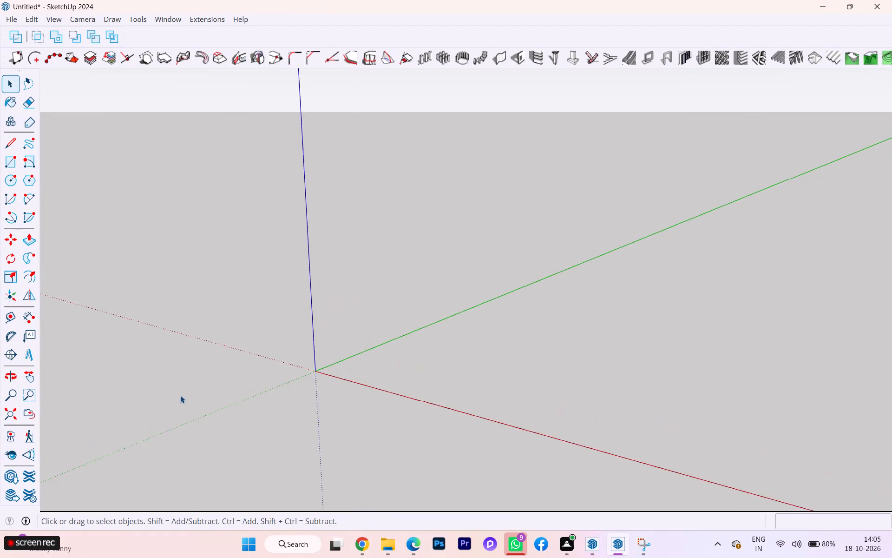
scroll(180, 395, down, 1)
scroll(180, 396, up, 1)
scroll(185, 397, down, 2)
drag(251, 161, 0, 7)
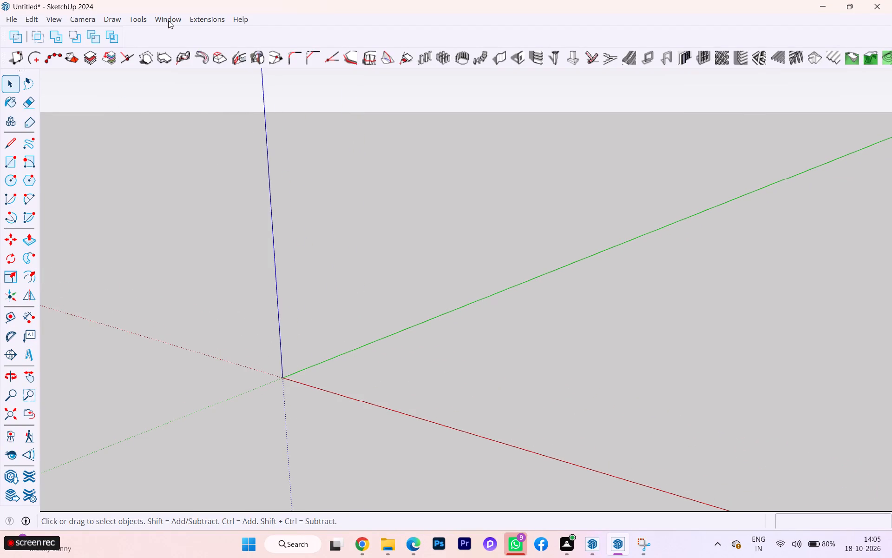
Show the Default Tray and open the watermark settings of the Architectural Design Style for editing.
click(168, 19)
click(205, 32)
click(333, 40)
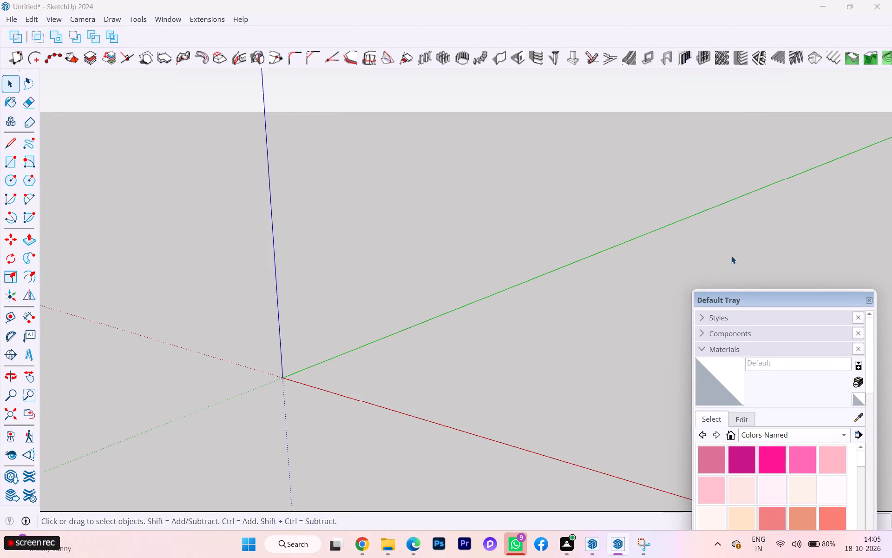
click(751, 130)
double_click(708, 320)
click(699, 315)
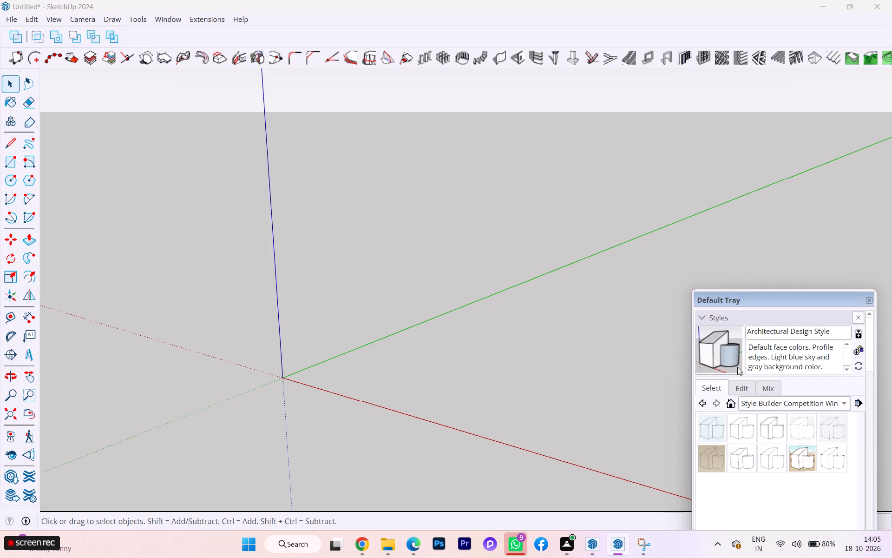
click(739, 389)
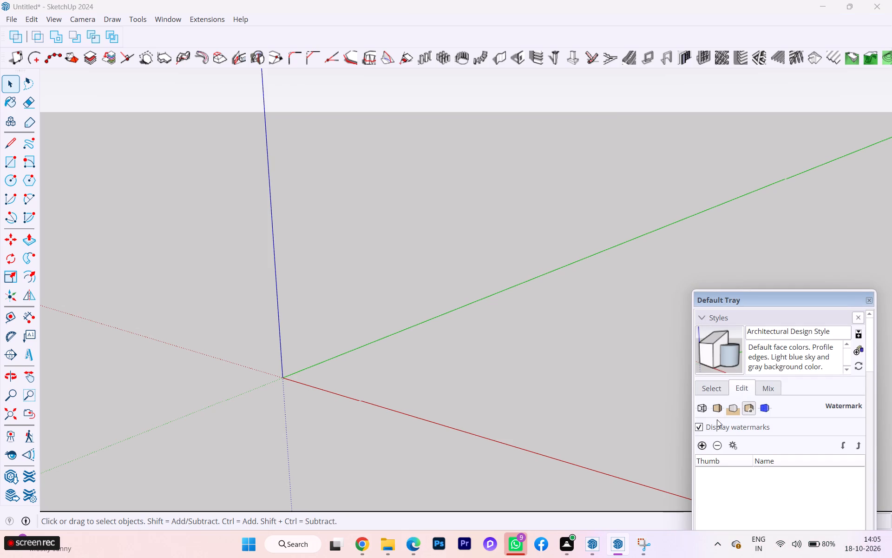
Add Screenshot 2026-10-18 140454.png from the Gallery as a background watermark, positioned in the upper-right corner of the view.
click(699, 447)
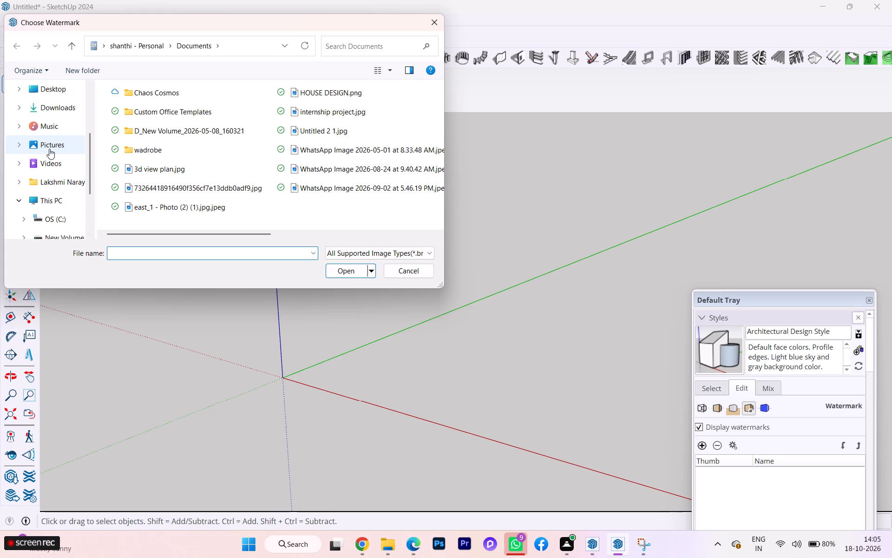
click(49, 149)
scroll(59, 120, up, 5)
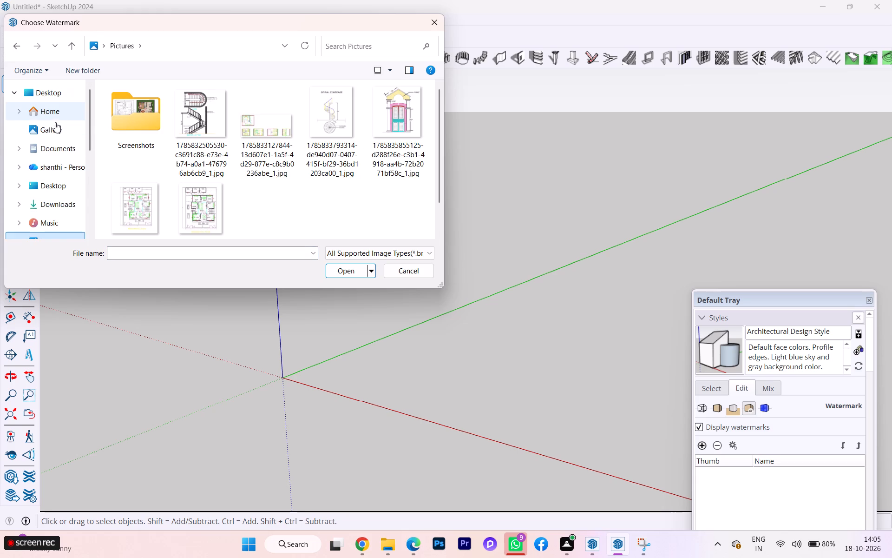
click(54, 125)
scroll(59, 123, up, 1)
click(141, 124)
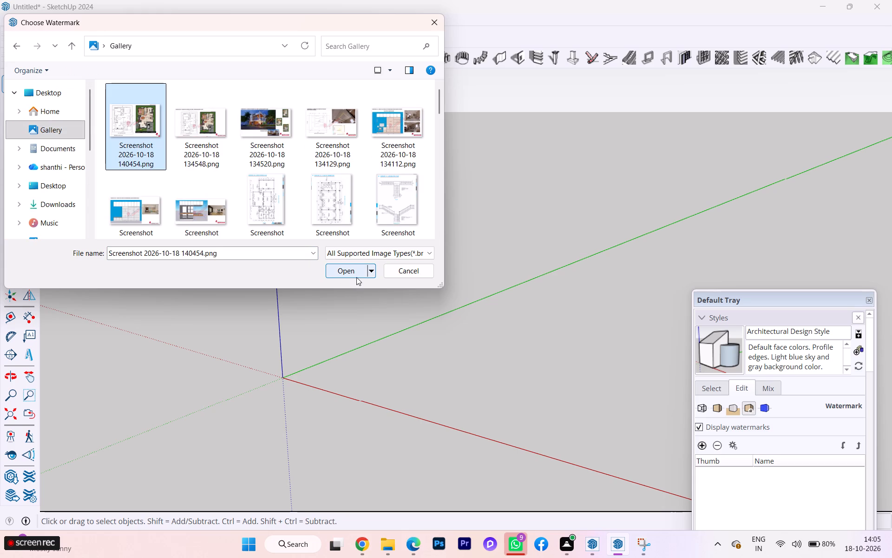
click(355, 272)
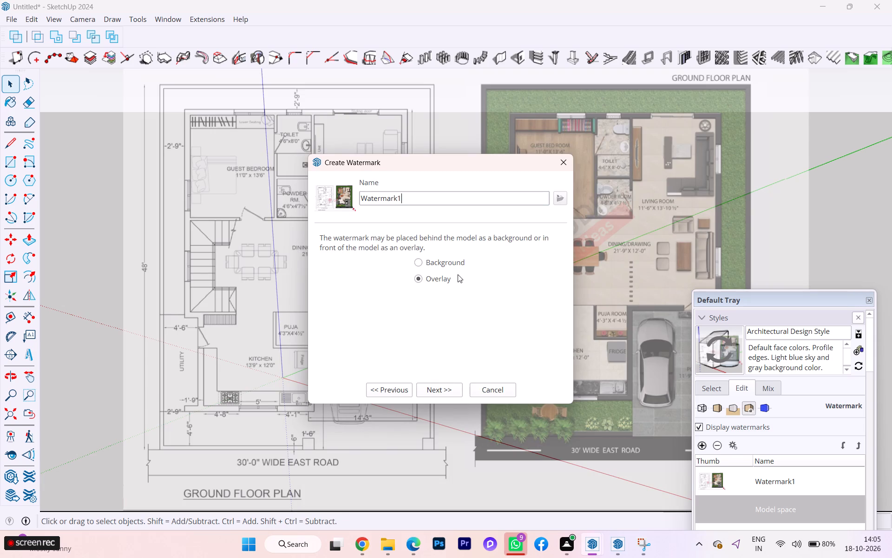
click(452, 262)
click(439, 386)
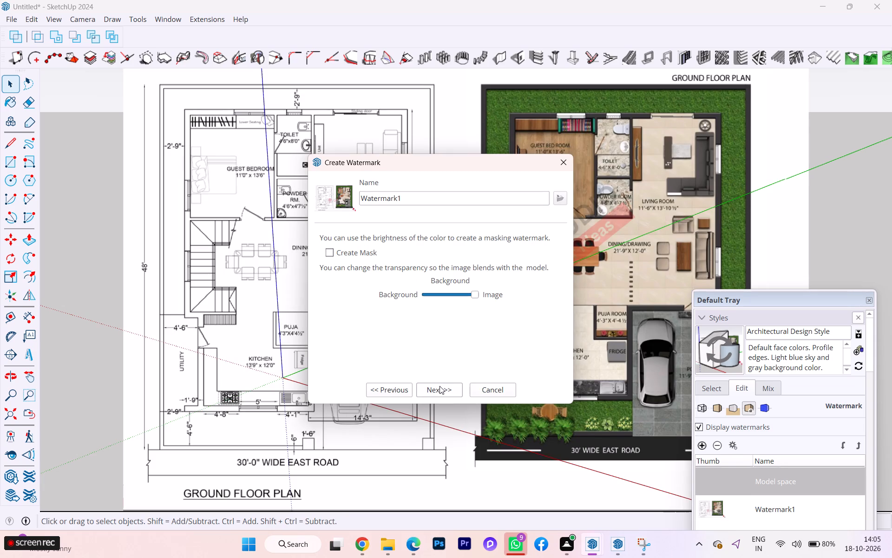
click(443, 391)
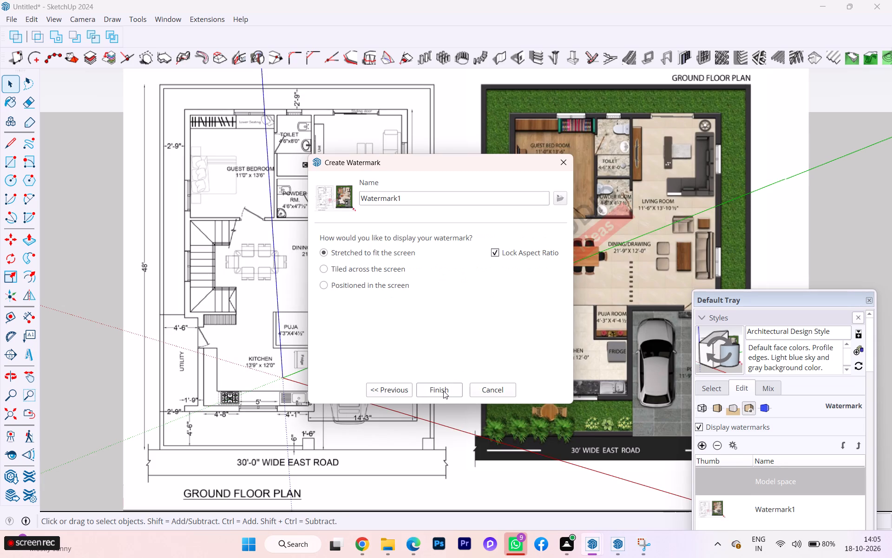
click(348, 284)
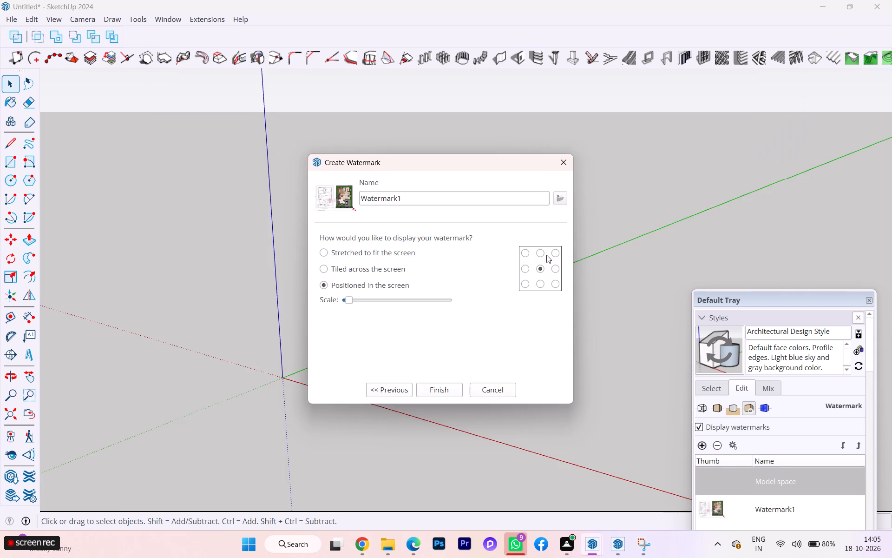
click(552, 251)
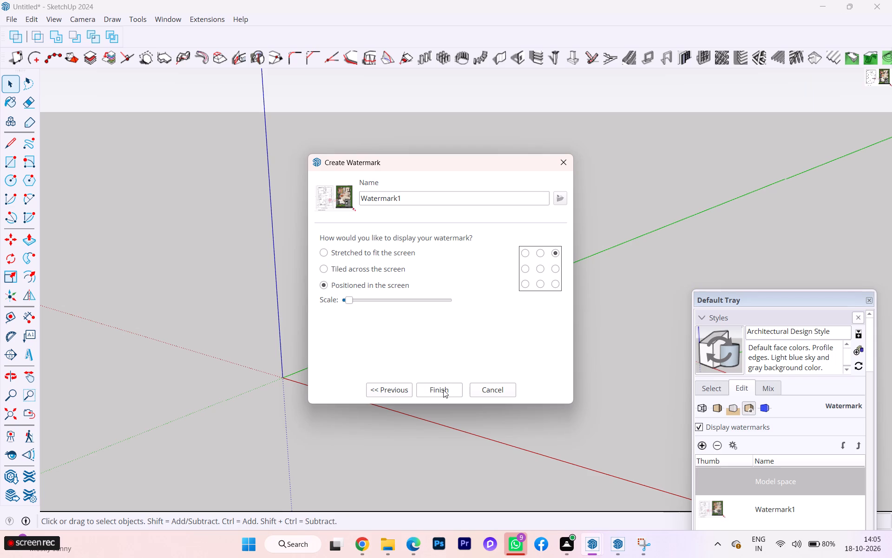
click(443, 390)
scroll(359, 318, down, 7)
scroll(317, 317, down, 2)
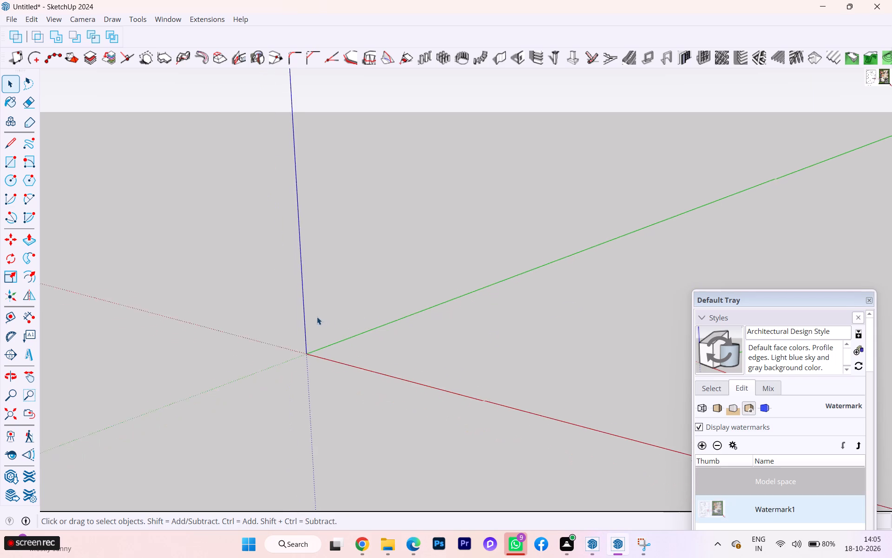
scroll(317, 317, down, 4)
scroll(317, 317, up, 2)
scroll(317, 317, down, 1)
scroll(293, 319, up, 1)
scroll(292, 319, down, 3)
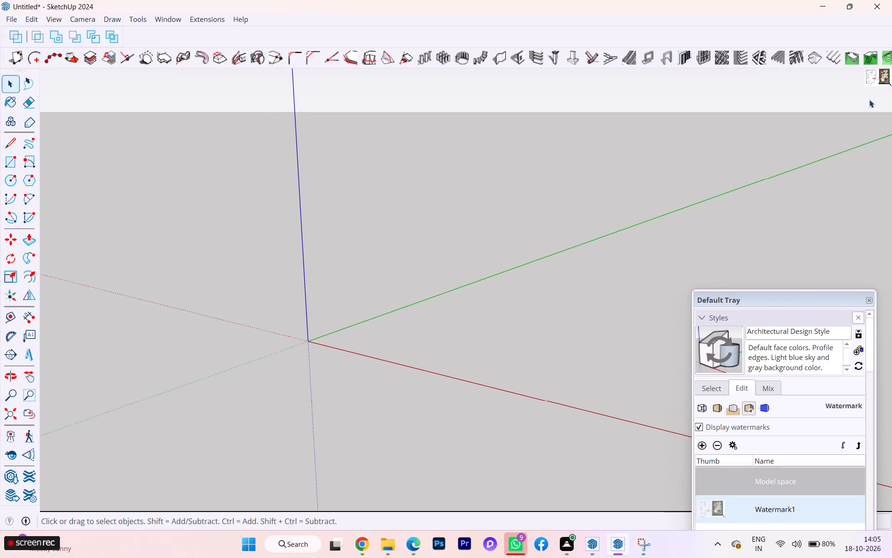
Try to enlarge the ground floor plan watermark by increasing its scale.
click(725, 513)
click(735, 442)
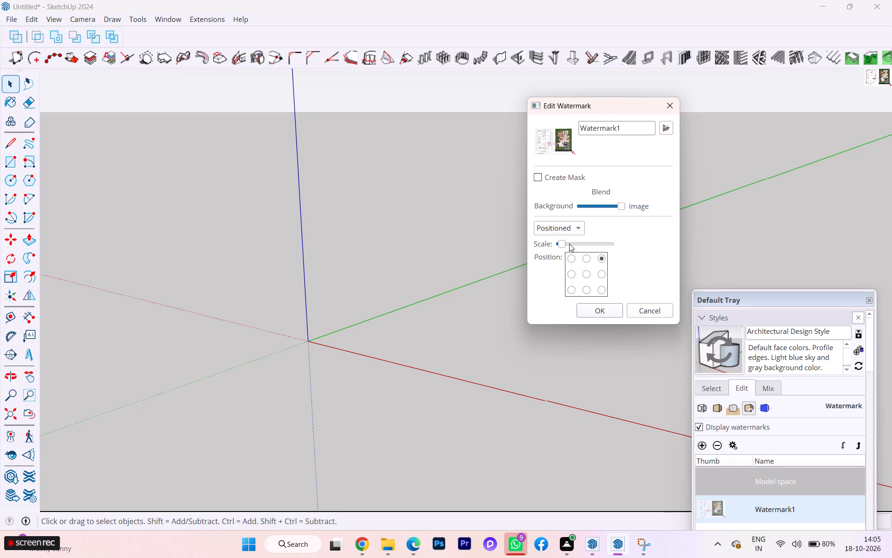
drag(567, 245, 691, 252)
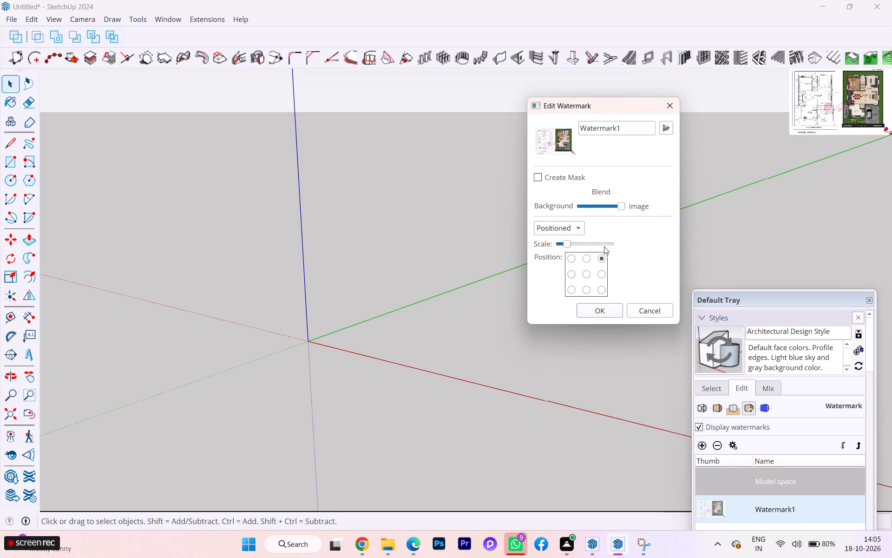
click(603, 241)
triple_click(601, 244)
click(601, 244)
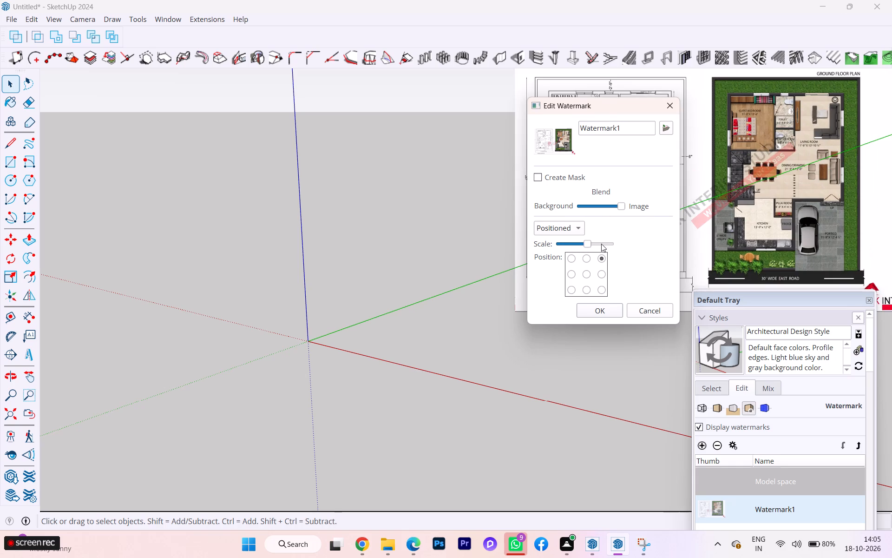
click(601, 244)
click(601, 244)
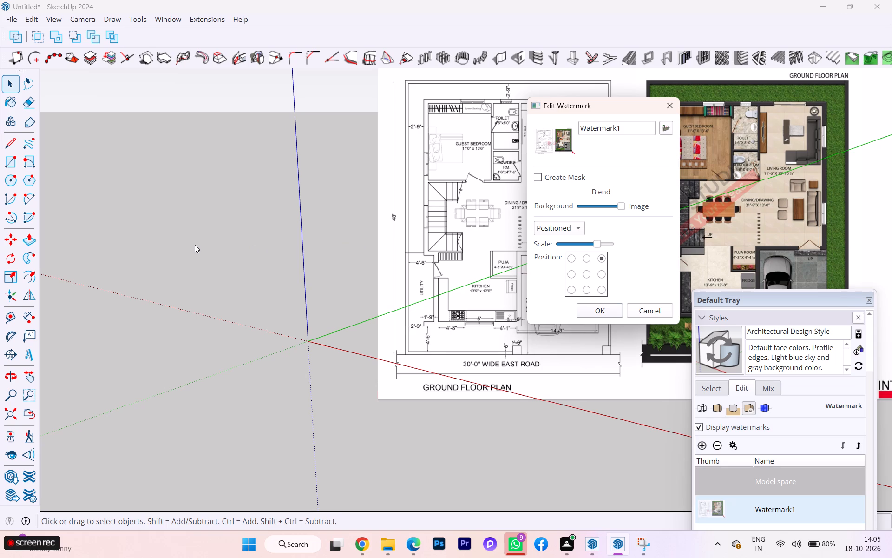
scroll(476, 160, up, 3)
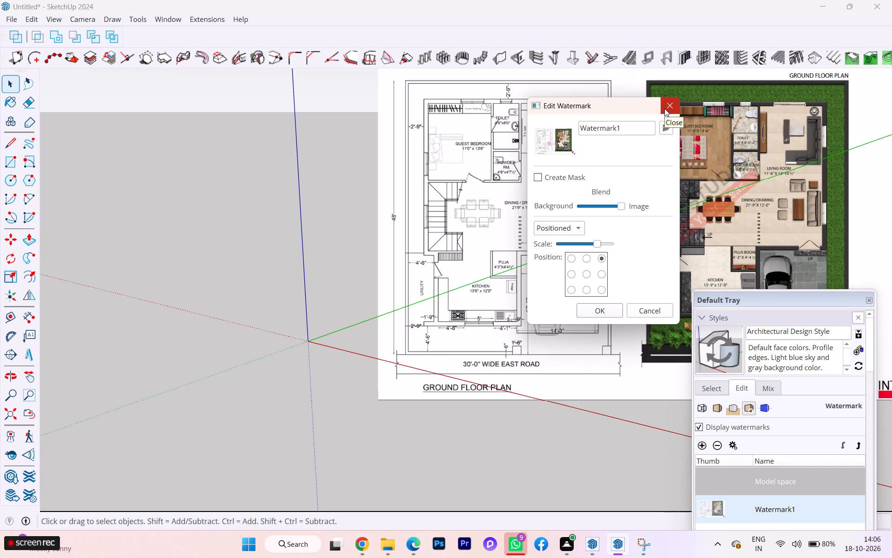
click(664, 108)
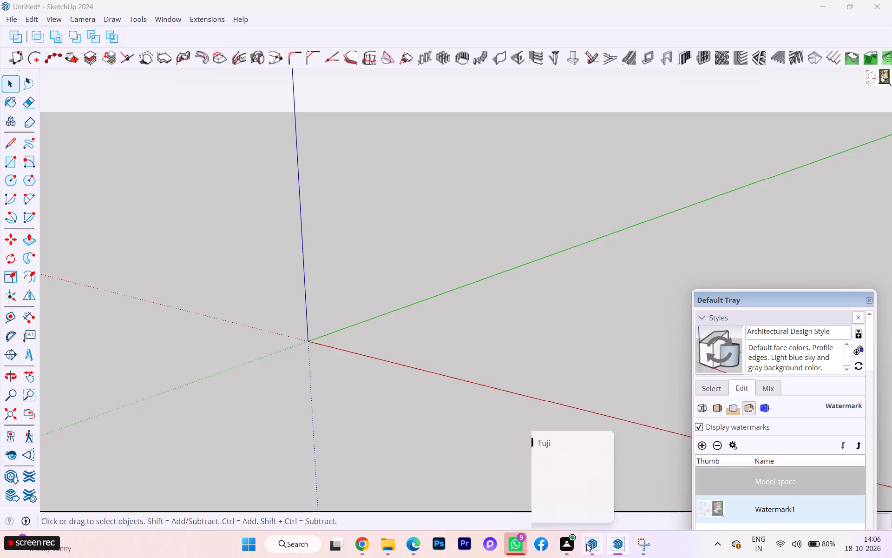
Launch AutoCAD 2024 and start a new drawing from the acadiso.dwt template.
click(290, 545)
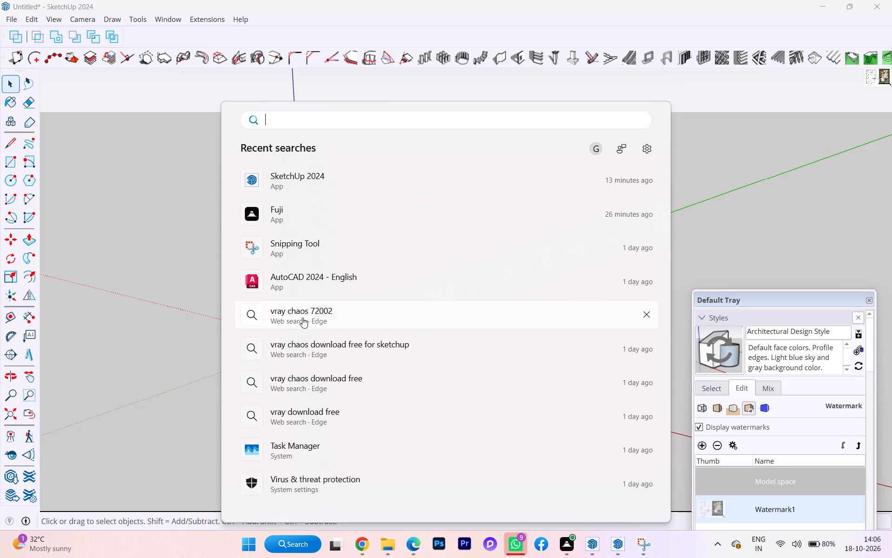
click(302, 280)
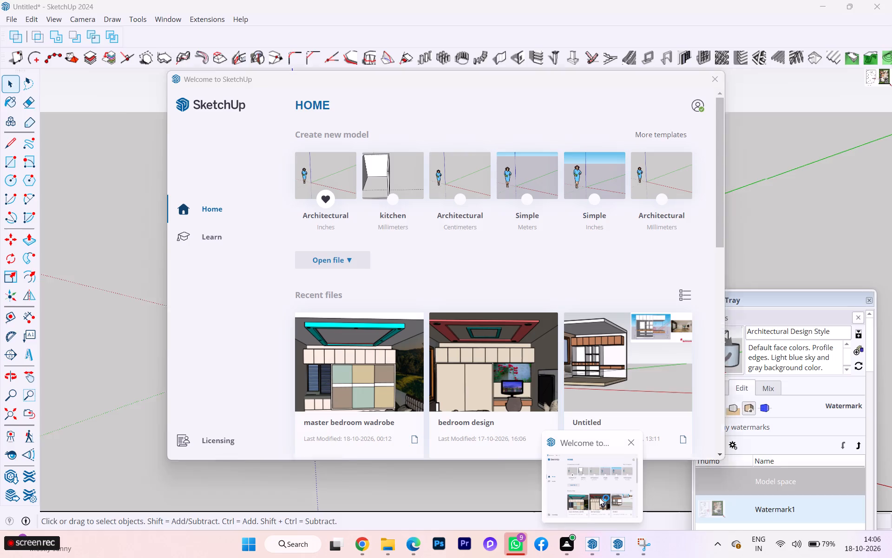
click(604, 486)
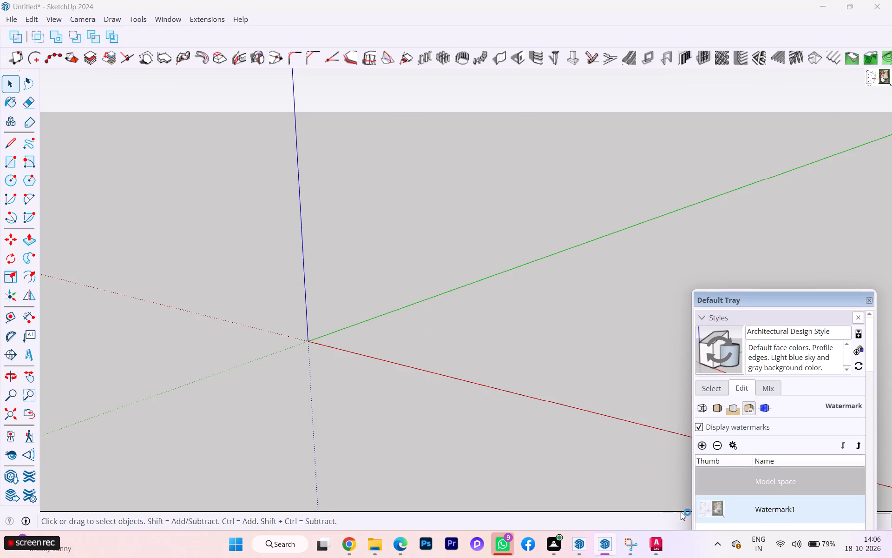
click(651, 498)
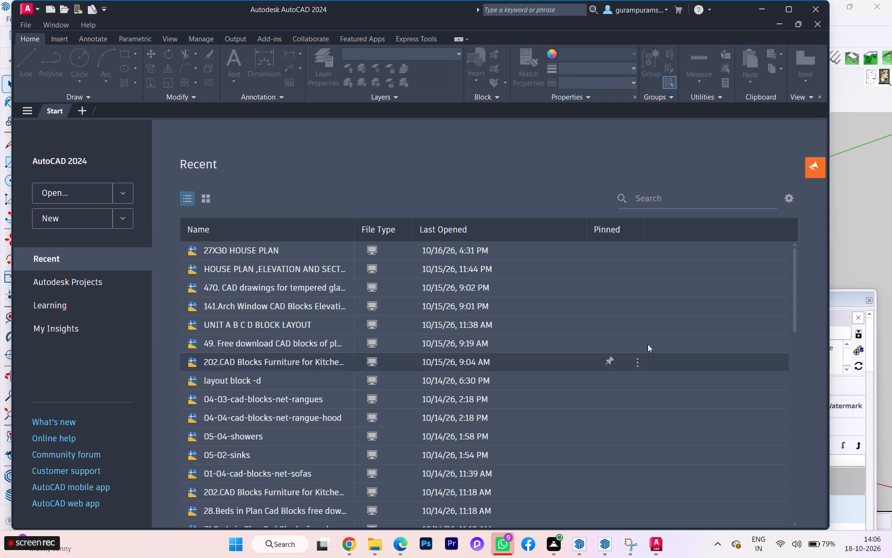
click(83, 218)
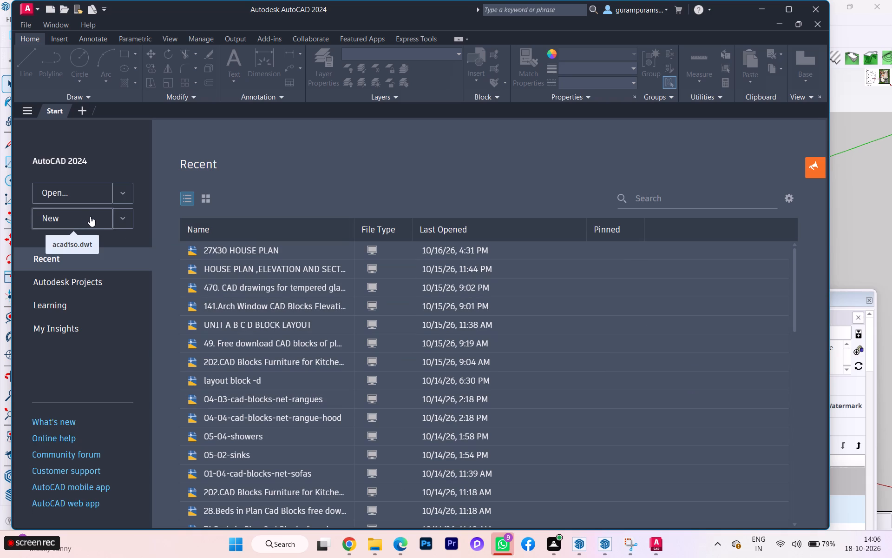
click(92, 217)
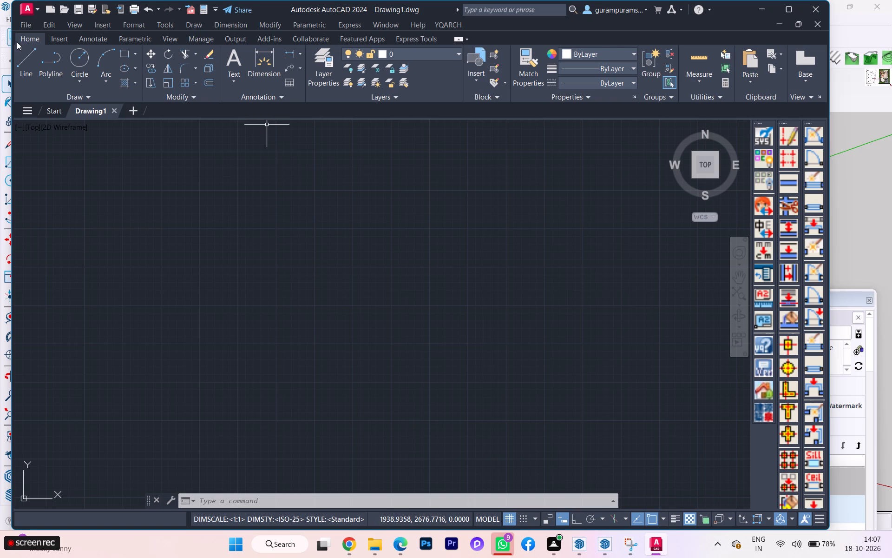
Open Screenshot 2026-10-18 140454.png from the Gallery as the reference image to attach to the drawing.
click(55, 37)
click(282, 64)
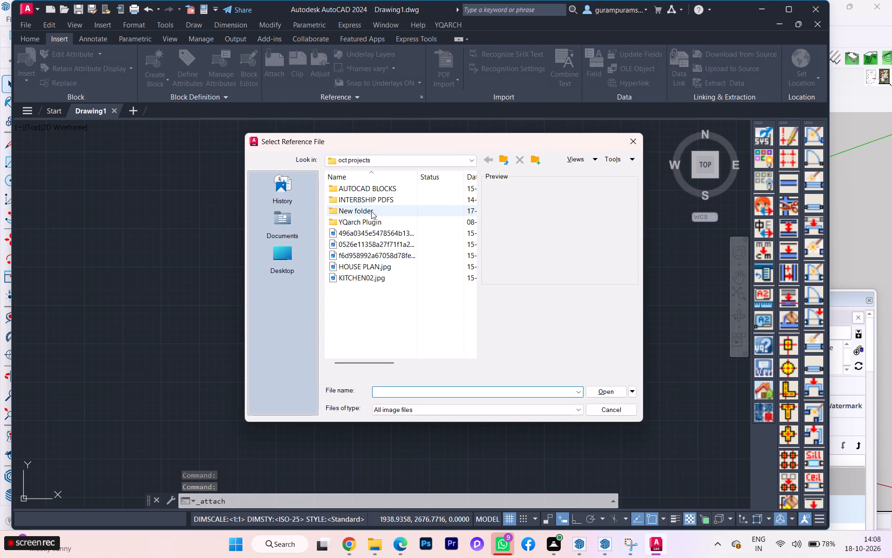
click(389, 165)
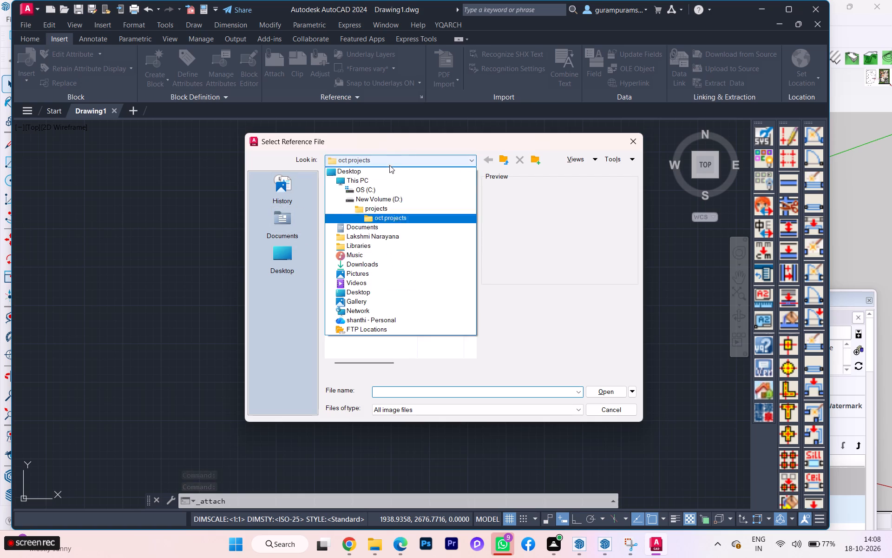
click(361, 300)
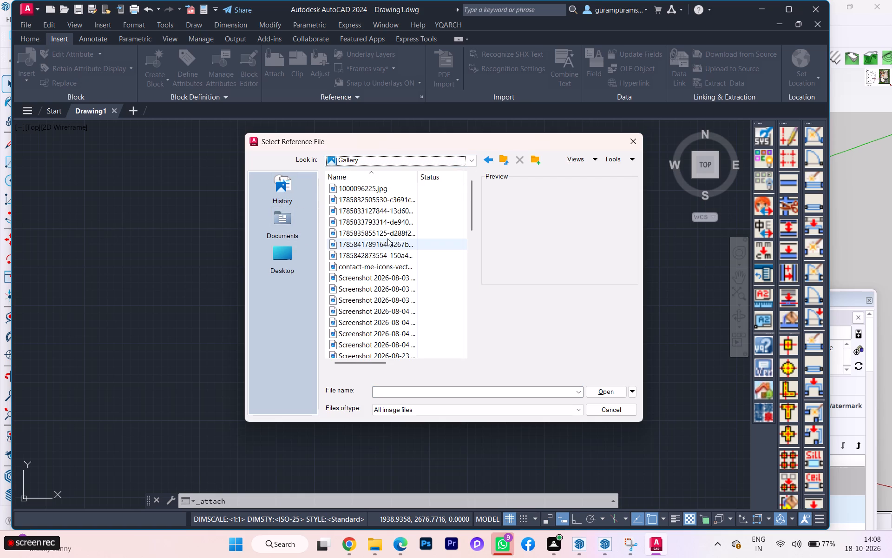
scroll(398, 346, down, 4)
scroll(418, 328, up, 1)
scroll(419, 327, down, 6)
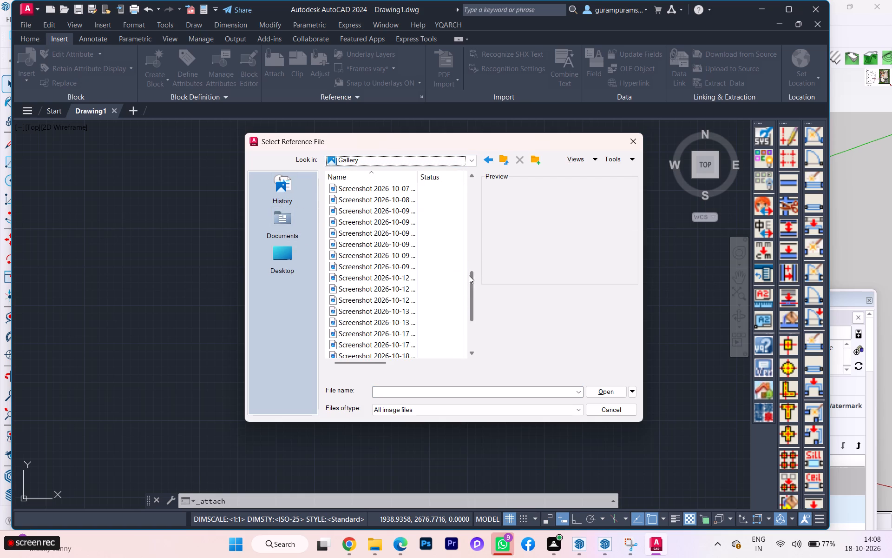
drag(475, 299, 477, 372)
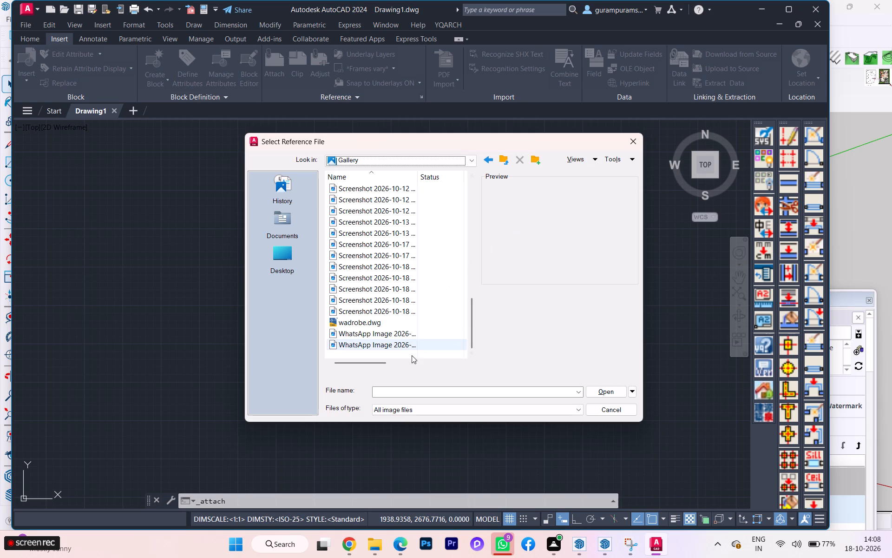
scroll(389, 344, down, 3)
scroll(389, 345, up, 1)
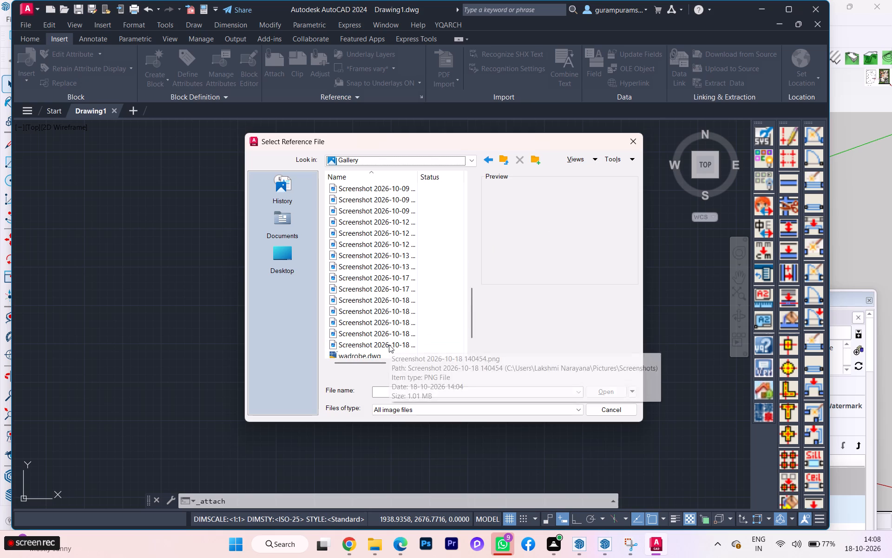
scroll(389, 345, down, 6)
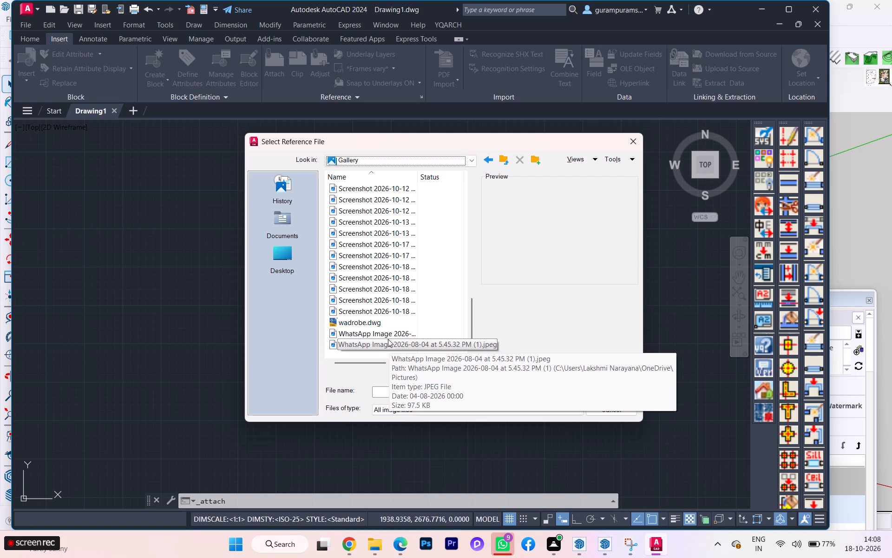
scroll(388, 330, up, 14)
scroll(413, 262, down, 1)
scroll(413, 262, up, 4)
scroll(413, 263, down, 2)
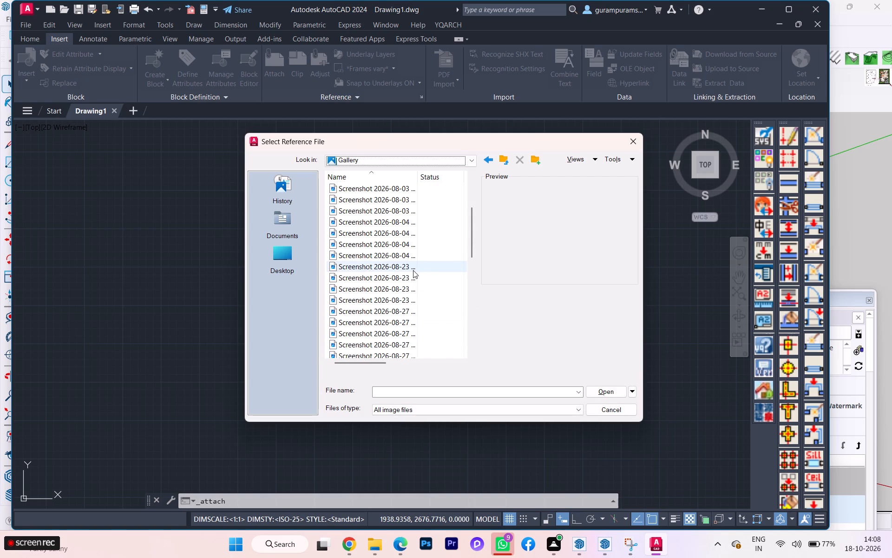
scroll(413, 270, down, 8)
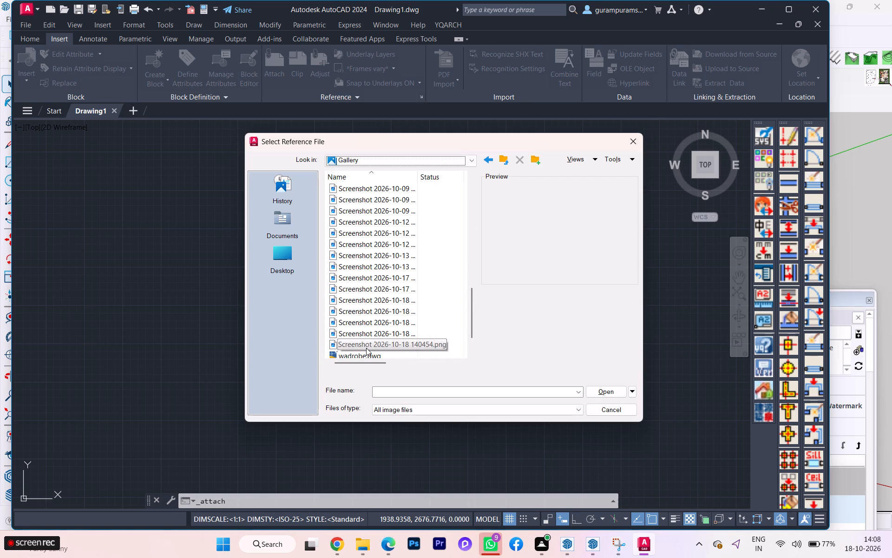
click(365, 345)
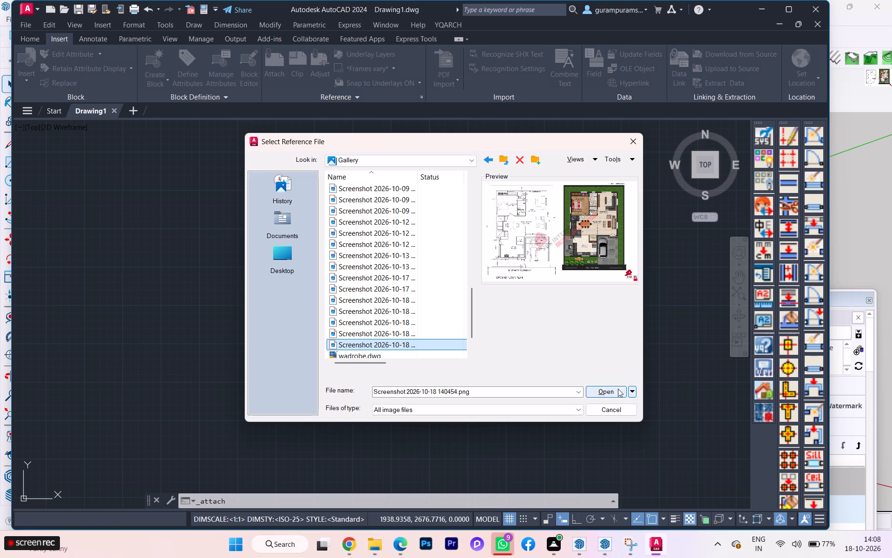
click(618, 389)
Accept the image attachment settings and place the floor plan image in the drawing, setting its insertion point and scale freehand.
click(441, 352)
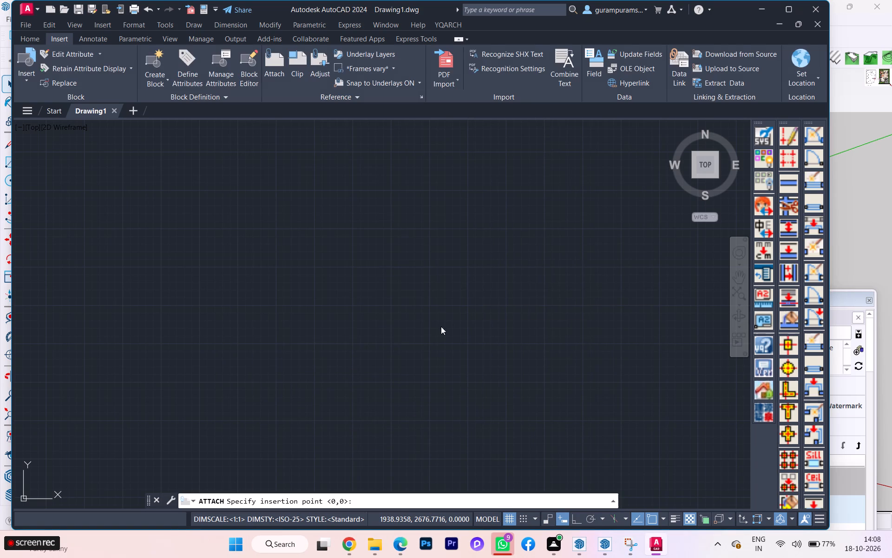
click(499, 307)
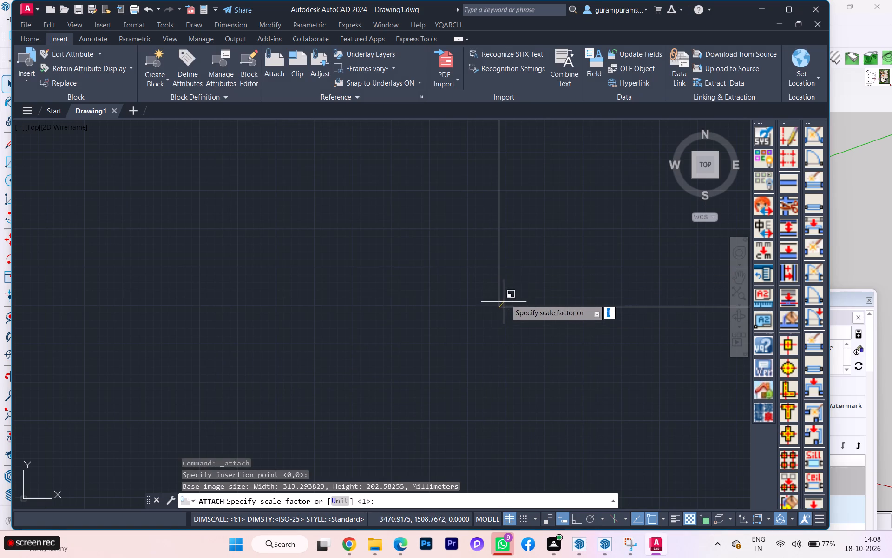
click(515, 288)
Examine the attached ground floor plan image, checking its room layout, wall dimensions, portico and road side.
scroll(497, 304, down, 3)
scroll(486, 309, up, 1)
scroll(482, 311, down, 2)
scroll(452, 319, up, 1)
scroll(451, 320, down, 6)
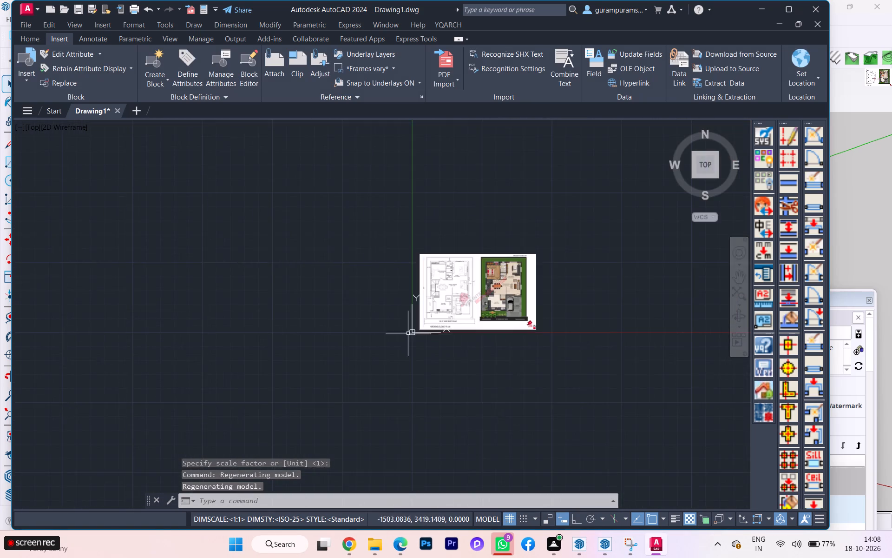
scroll(488, 255, up, 1)
scroll(489, 255, down, 1)
scroll(489, 255, up, 8)
scroll(402, 306, up, 2)
scroll(564, 198, down, 2)
scroll(571, 194, up, 1)
scroll(417, 249, down, 1)
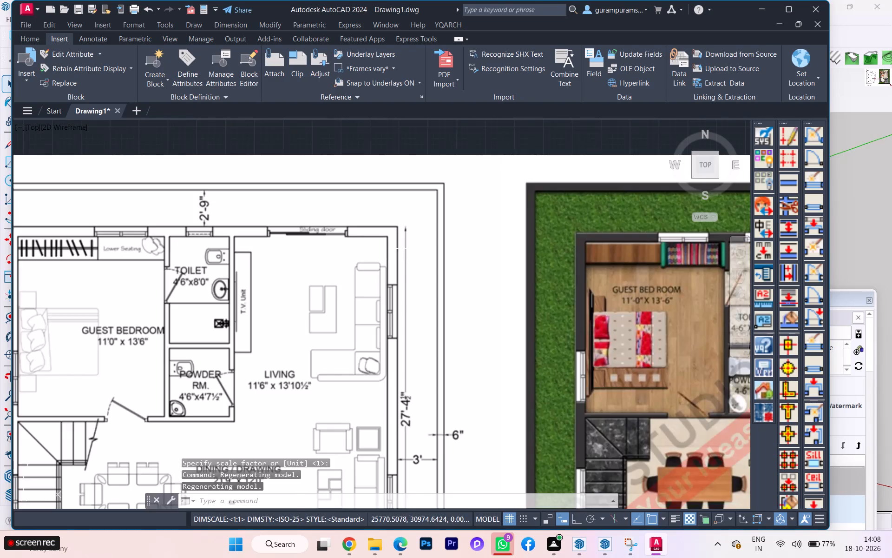
scroll(419, 247, down, 1)
scroll(519, 202, down, 1)
scroll(427, 281, up, 5)
scroll(431, 276, down, 2)
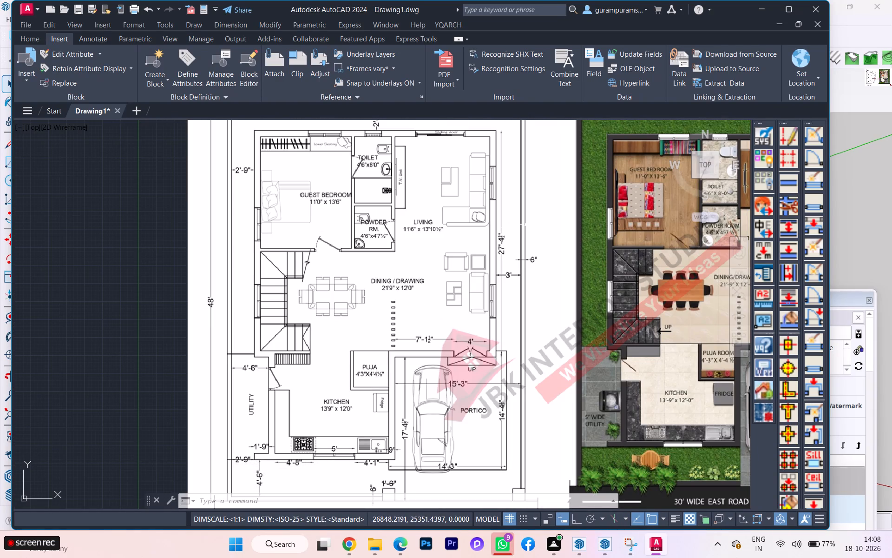
scroll(526, 221, down, 1)
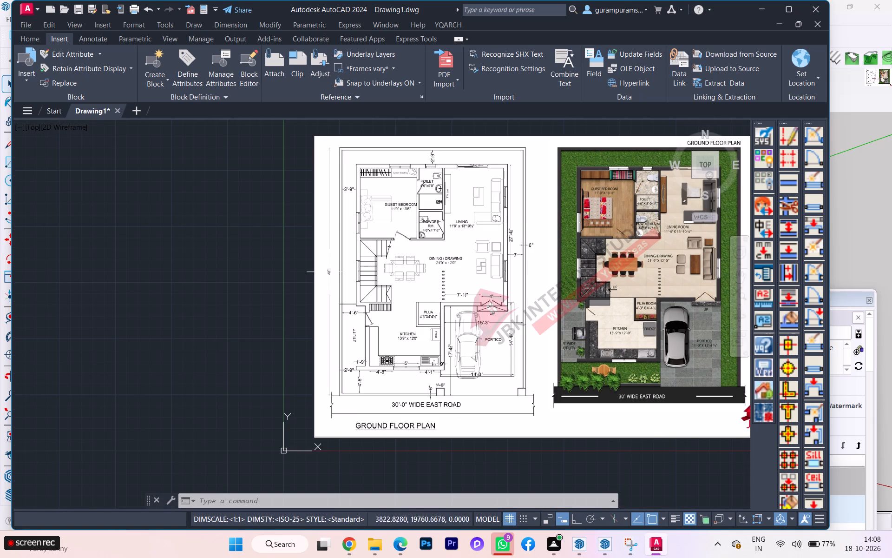
scroll(385, 370, up, 1)
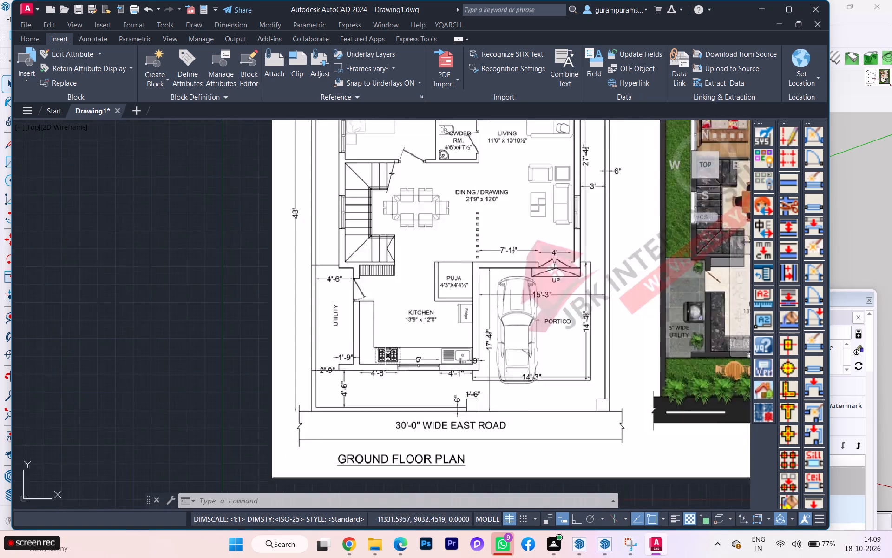
scroll(385, 370, up, 1)
scroll(385, 370, down, 1)
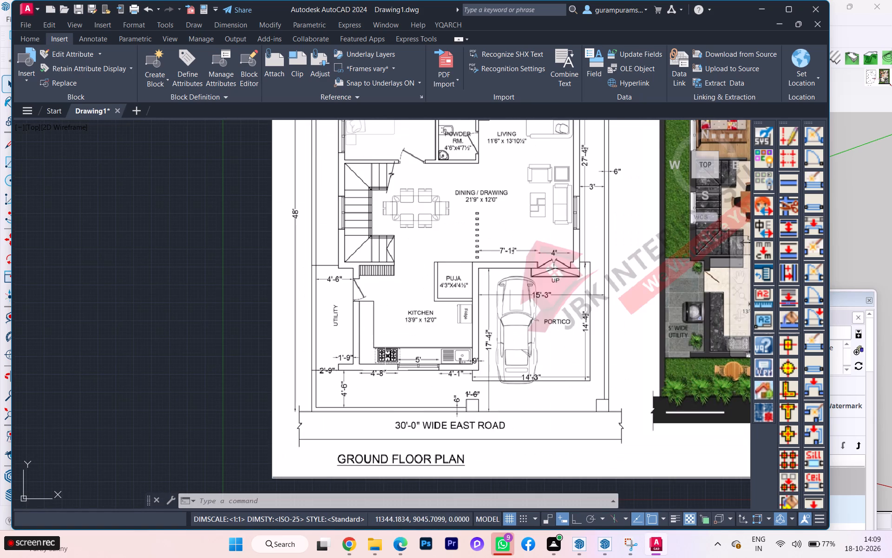
scroll(385, 370, down, 1)
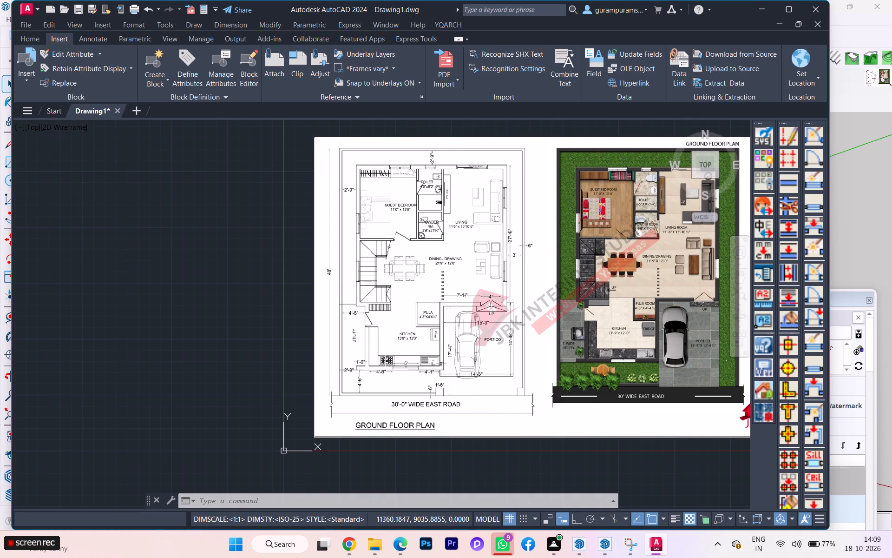
scroll(385, 370, up, 1)
scroll(385, 370, down, 1)
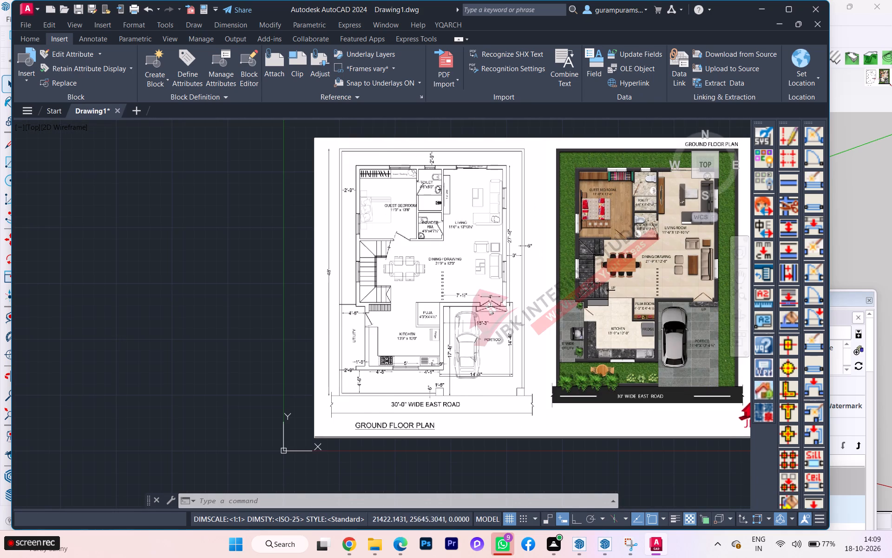
scroll(475, 222, up, 1)
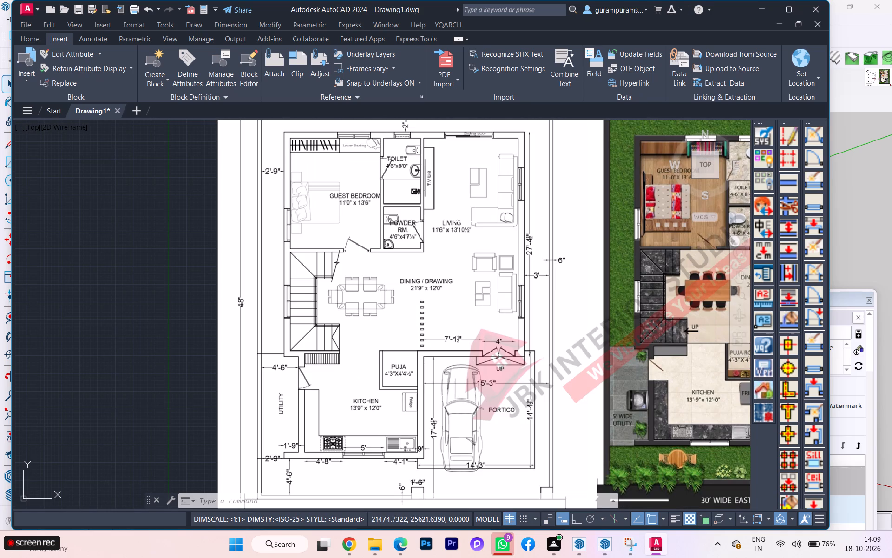
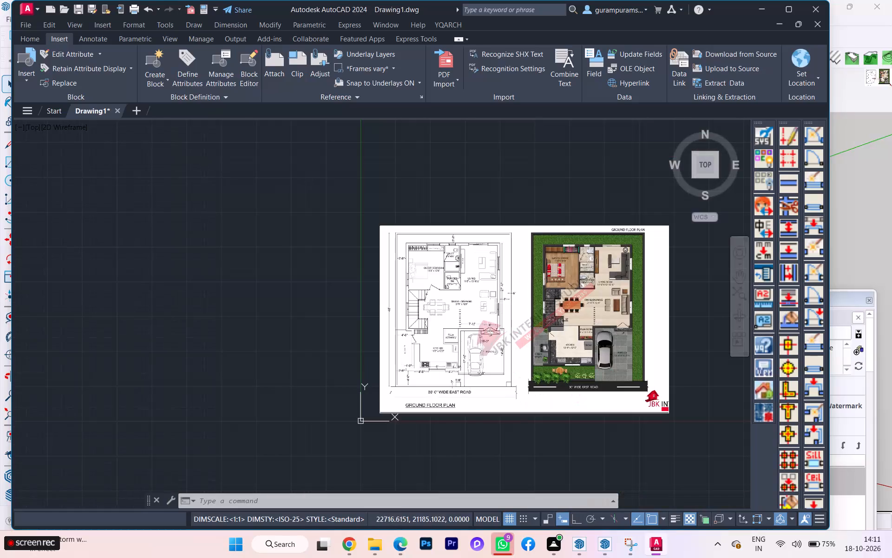
Modify the ISO-25 dimension style to Engineering units with 0'-0.0" precision and make it the current style.
scroll(471, 313, down, 1)
scroll(470, 313, up, 3)
scroll(509, 273, down, 2)
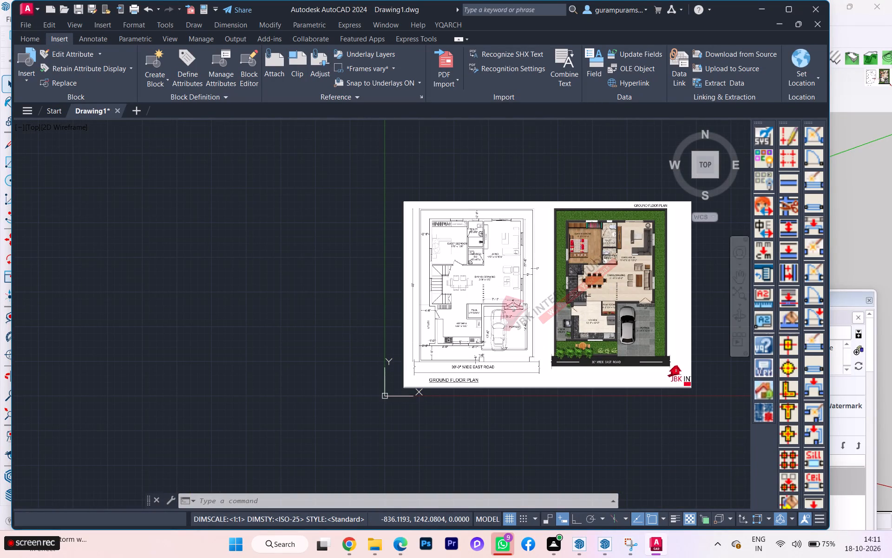
key(d)
key(Return)
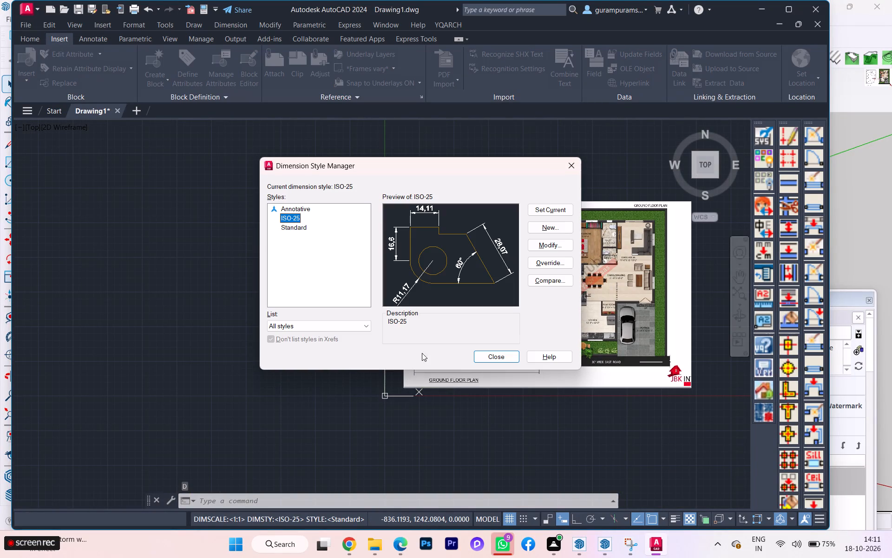
click(569, 246)
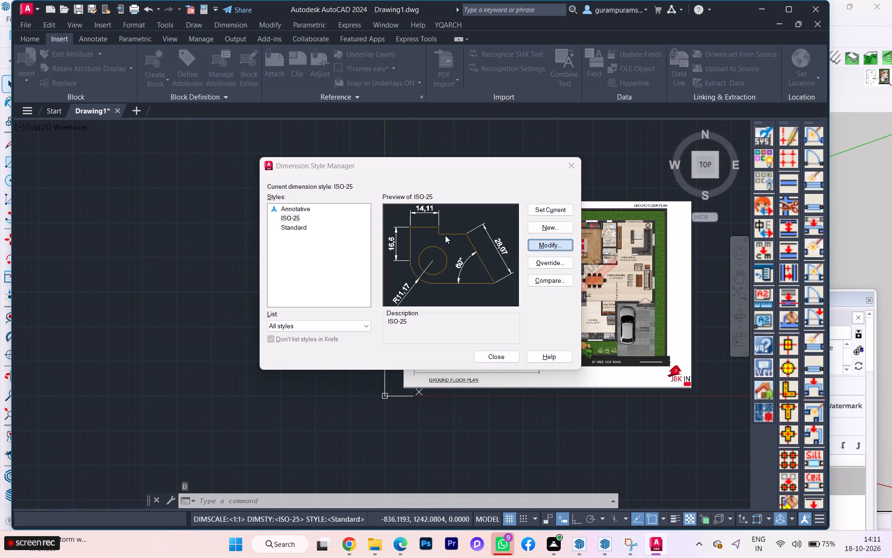
click(545, 245)
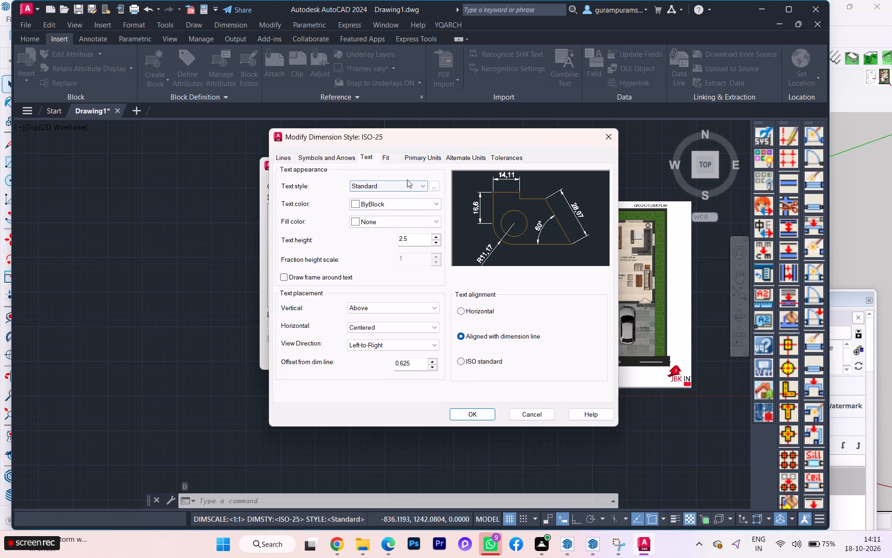
click(428, 159)
click(409, 176)
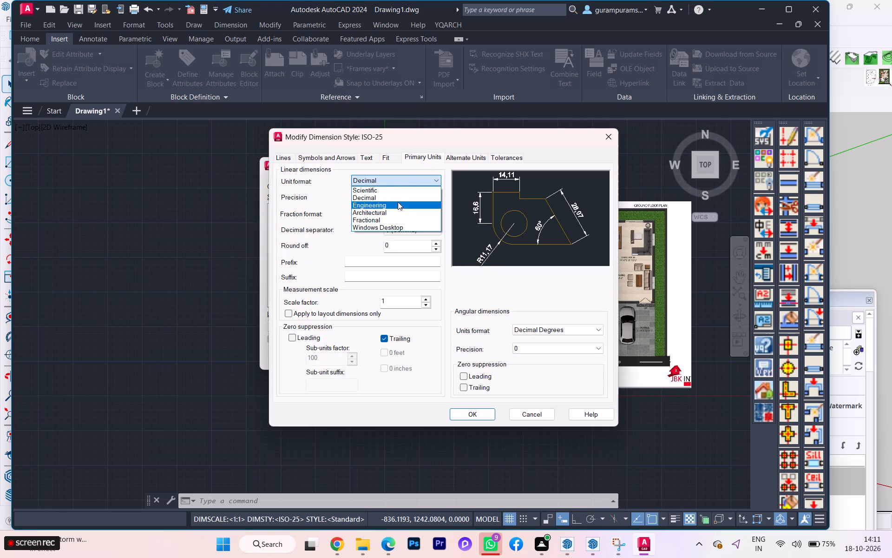
click(396, 205)
click(398, 197)
click(386, 208)
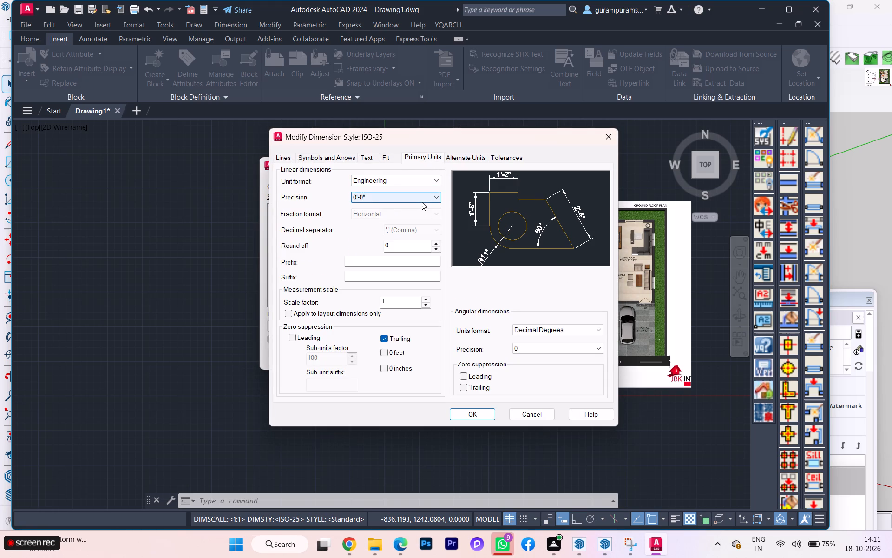
click(422, 202)
click(395, 212)
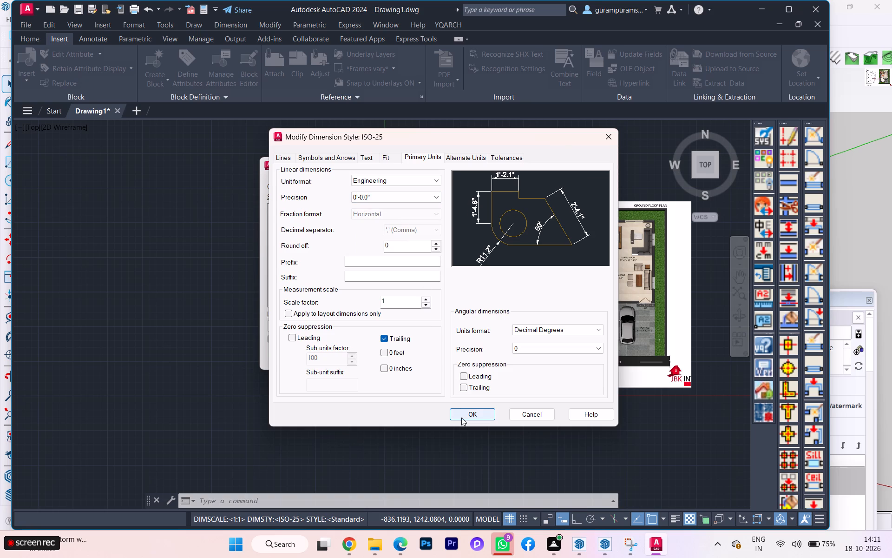
click(461, 418)
click(551, 207)
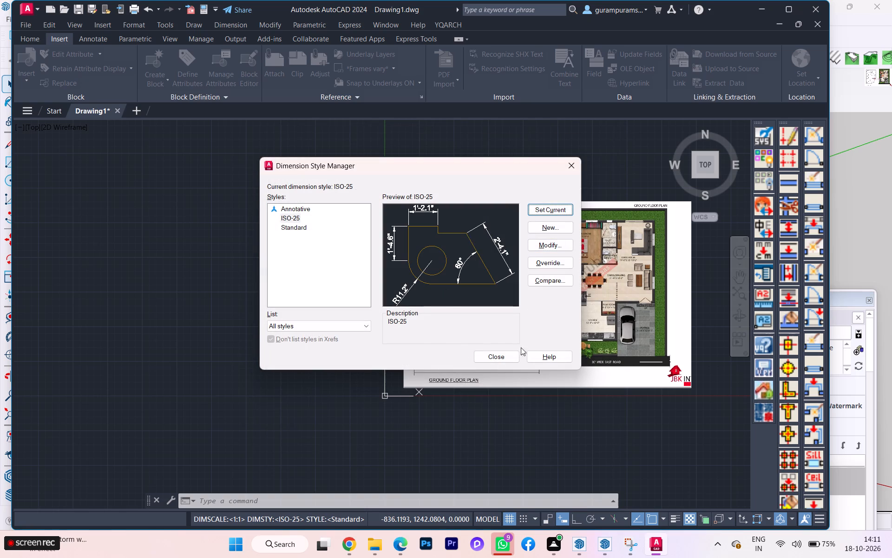
click(495, 354)
Configure the drawing units to Engineering length type, 0'-0.0" precision and Inches as the insertion scale.
text(un)
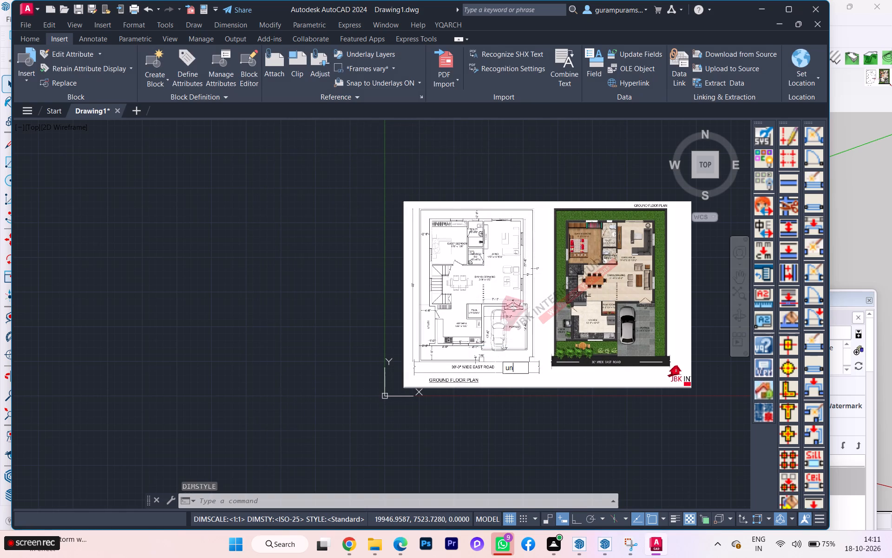
key(Return)
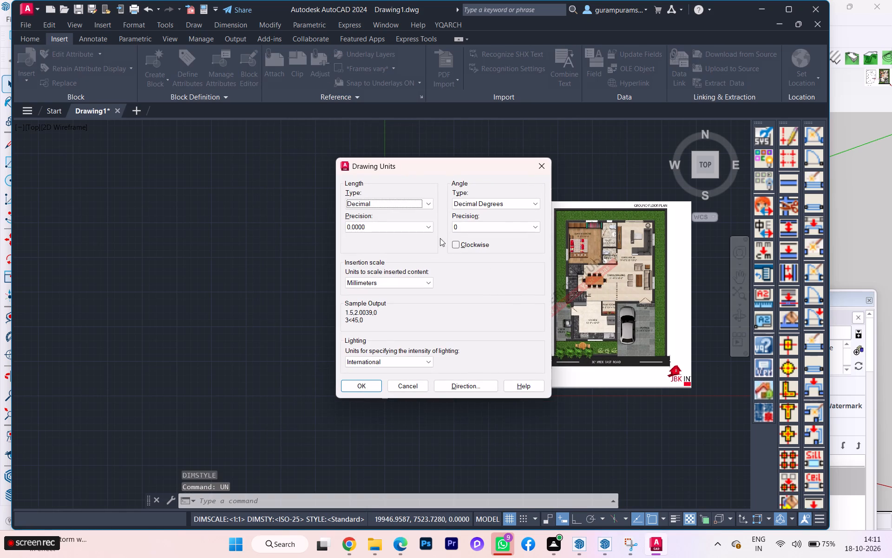
click(419, 201)
click(392, 228)
click(400, 228)
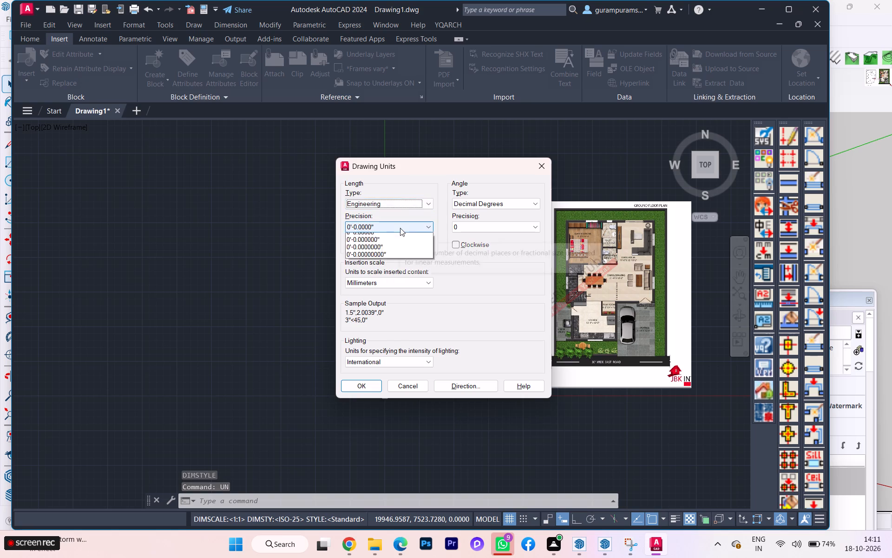
click(377, 246)
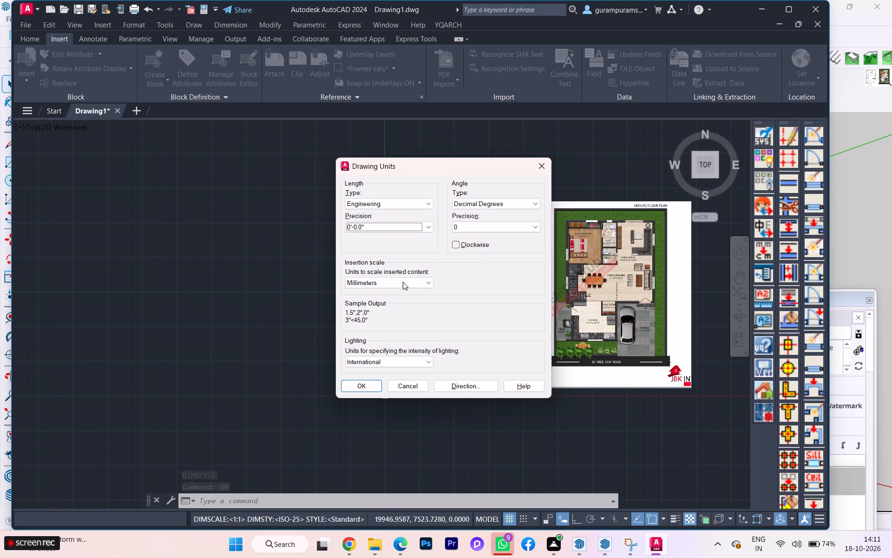
click(400, 287)
click(375, 301)
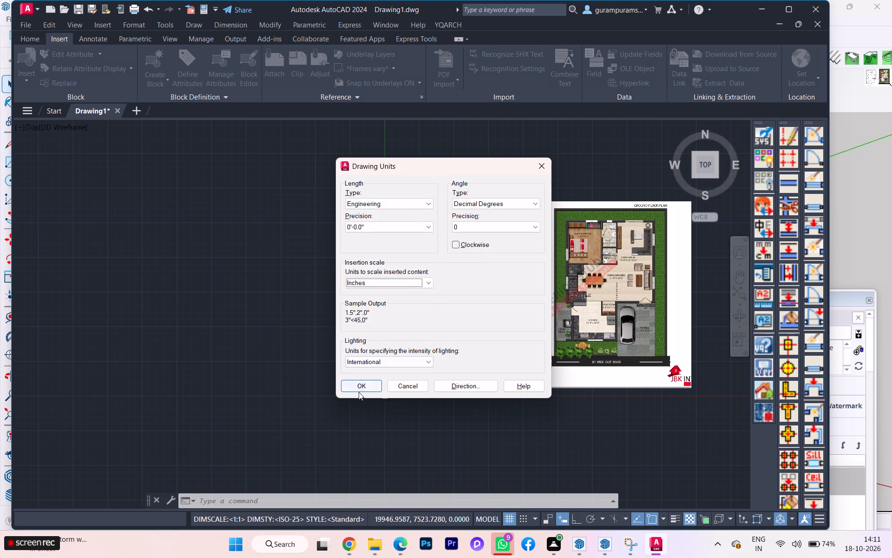
click(358, 388)
Set the model space limits, keeping the default lower left corner and entering 50',50' for the upper right corner.
scroll(496, 313, down, 1)
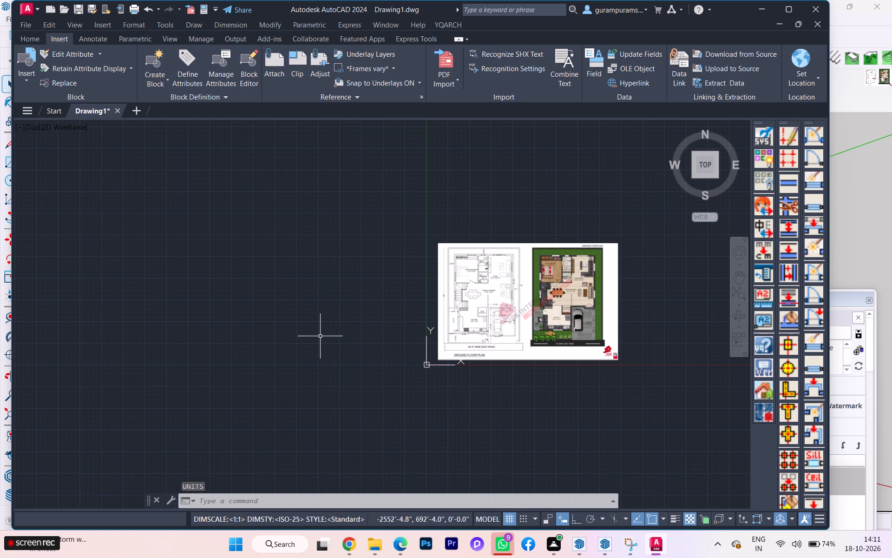
text(lim)
key(Return)
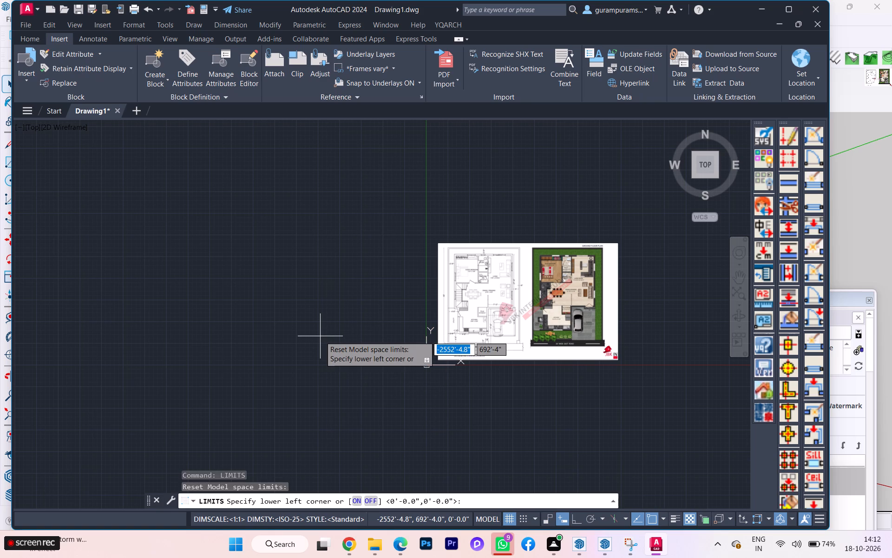
key(space)
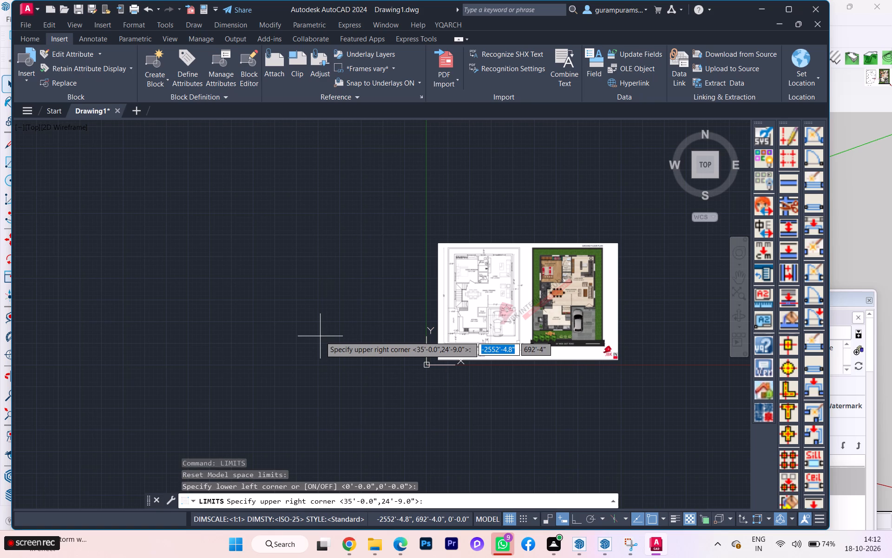
scroll(496, 325, up, 3)
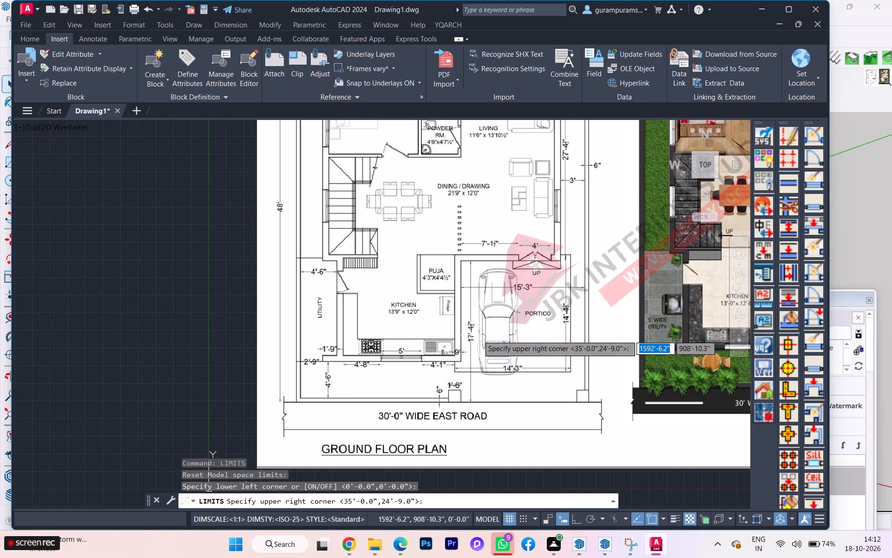
scroll(478, 335, down, 1)
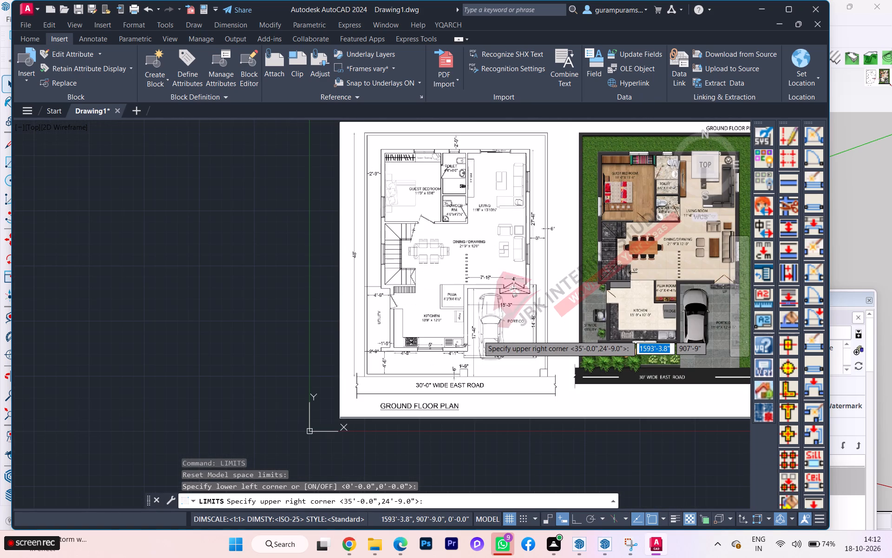
scroll(478, 335, down, 1)
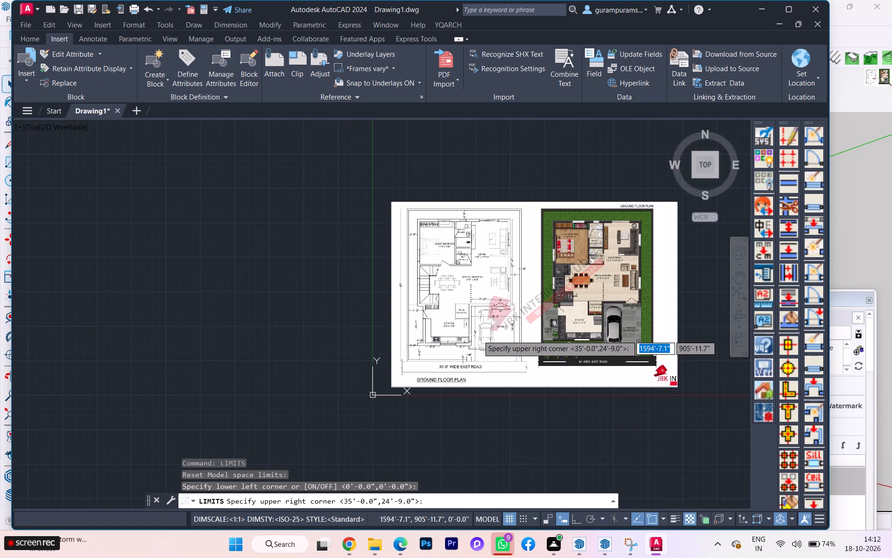
scroll(478, 335, up, 4)
scroll(478, 335, down, 2)
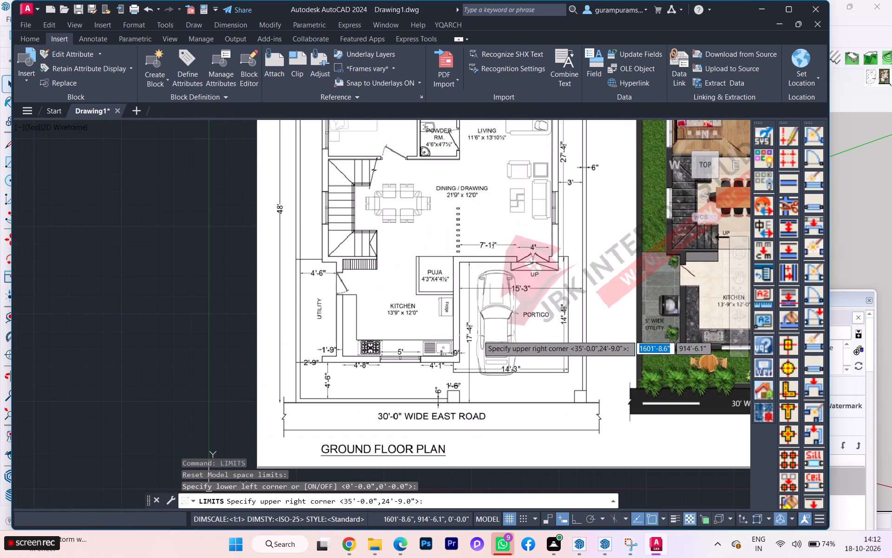
scroll(478, 335, down, 1)
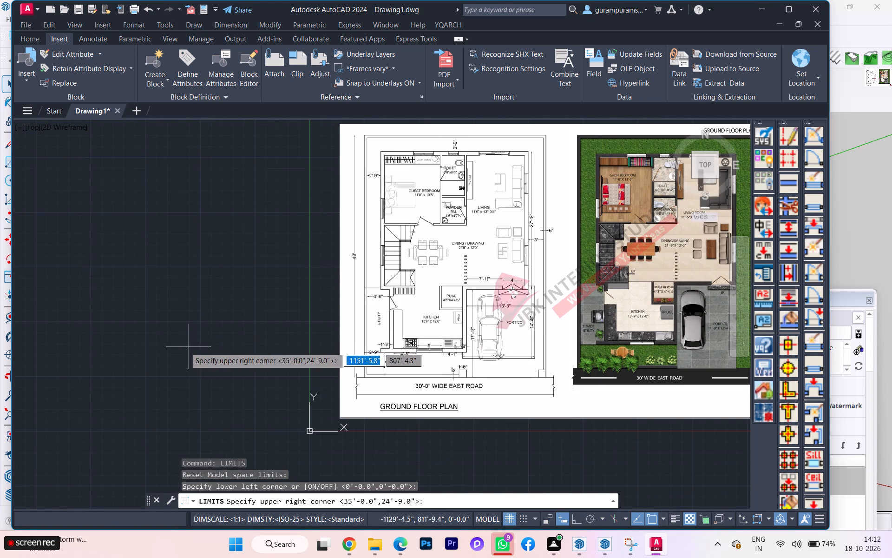
text(50',50')
key(Return)
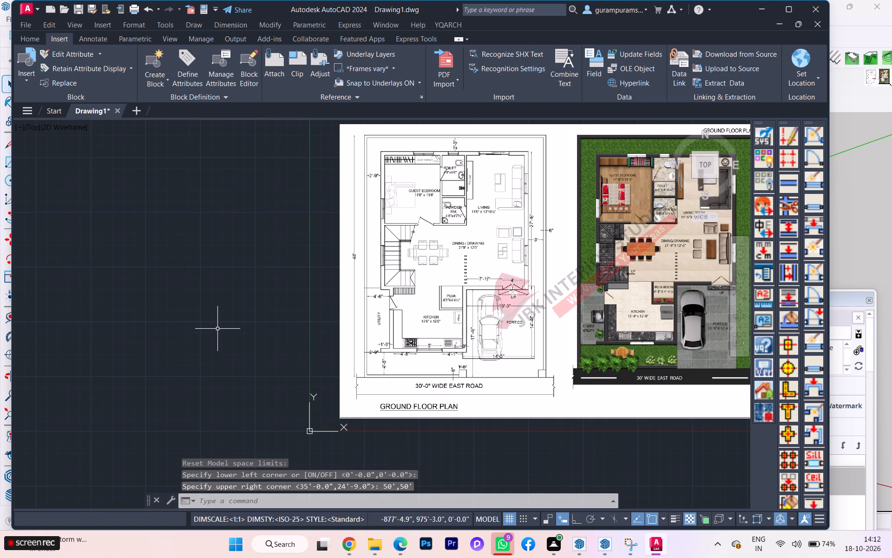
Toggle subdivision below grid spacing and turn off the grid display beyond the limits in the drafting settings.
text(ds)
key(Return)
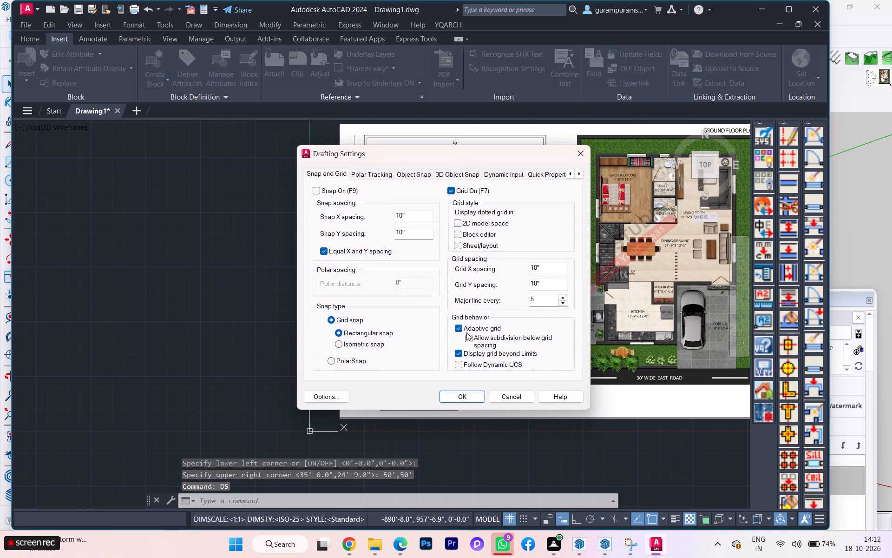
click(472, 340)
click(459, 353)
click(455, 400)
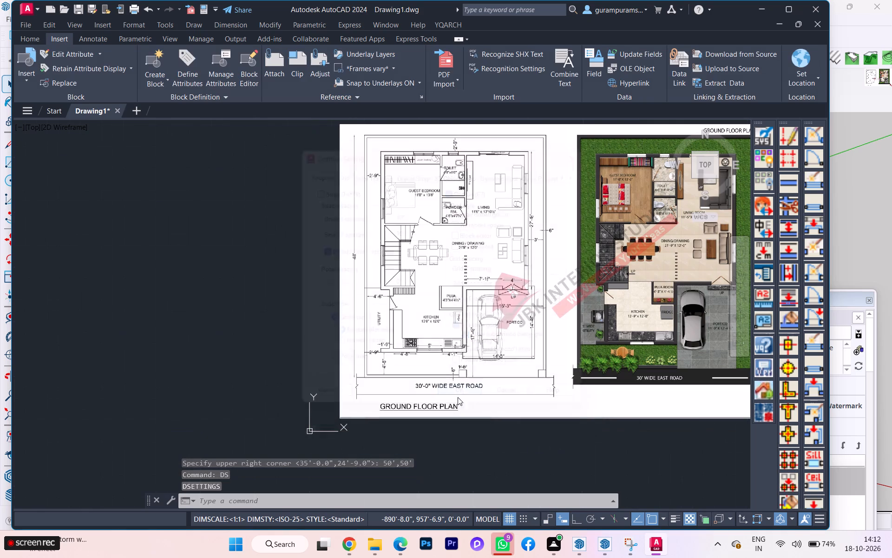
Cut the attached ground floor plan image from the drawing to the clipboard.
scroll(417, 354, down, 2)
scroll(390, 380, up, 3)
scroll(348, 393, up, 4)
scroll(341, 393, down, 2)
scroll(341, 393, up, 1)
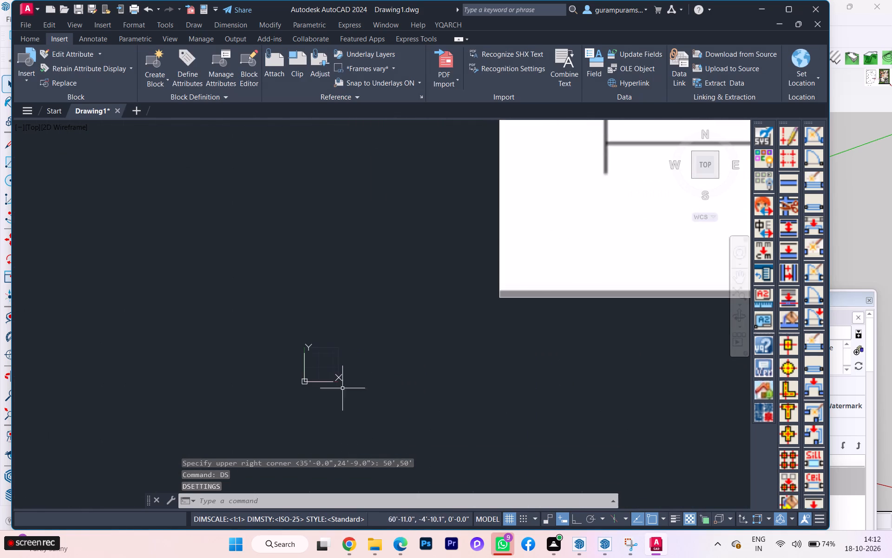
scroll(525, 300, down, 5)
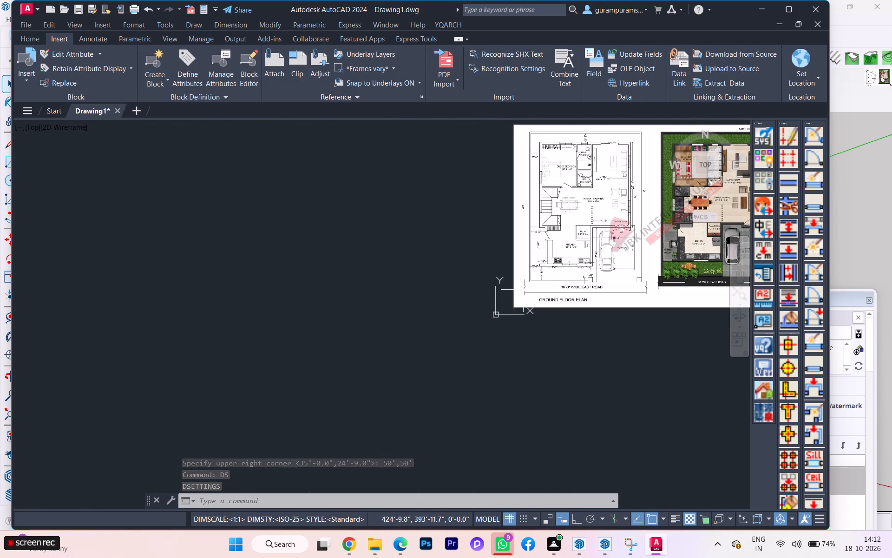
click(524, 289)
drag(512, 261, 507, 269)
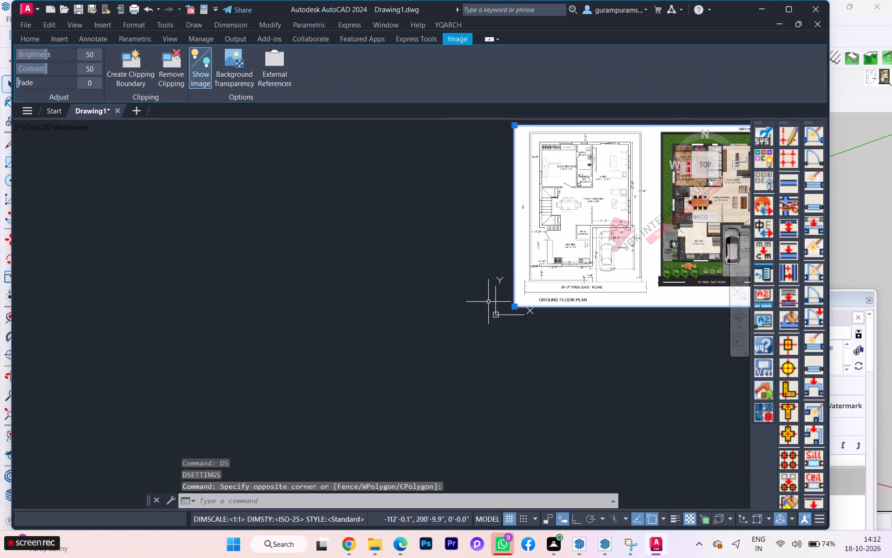
key(ctrl+x)
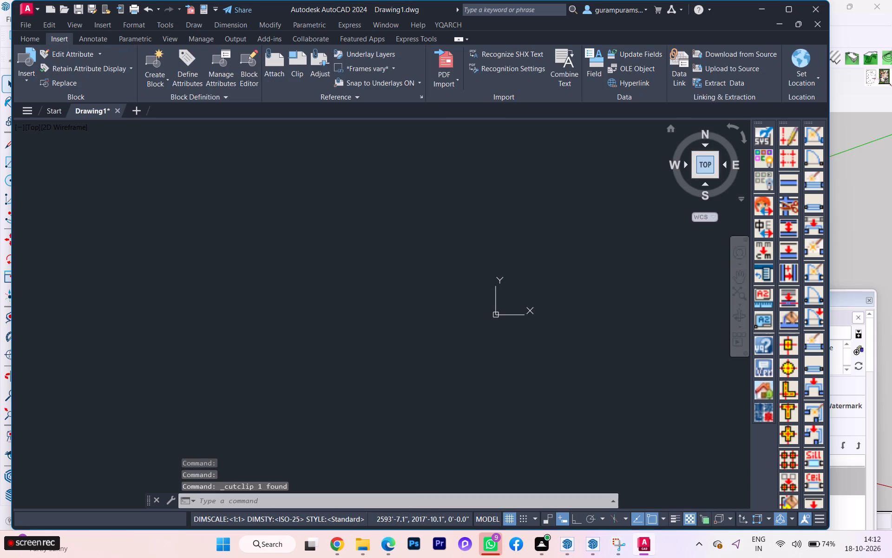
Paste the cut floor plan image freehand near the X axis, inside the 50' limits and about 34' from the origin.
click(703, 163)
scroll(365, 328, down, 2)
scroll(308, 373, down, 3)
scroll(299, 387, up, 1)
scroll(298, 388, down, 4)
scroll(265, 384, up, 1)
scroll(263, 384, down, 2)
scroll(247, 383, up, 1)
scroll(247, 383, down, 3)
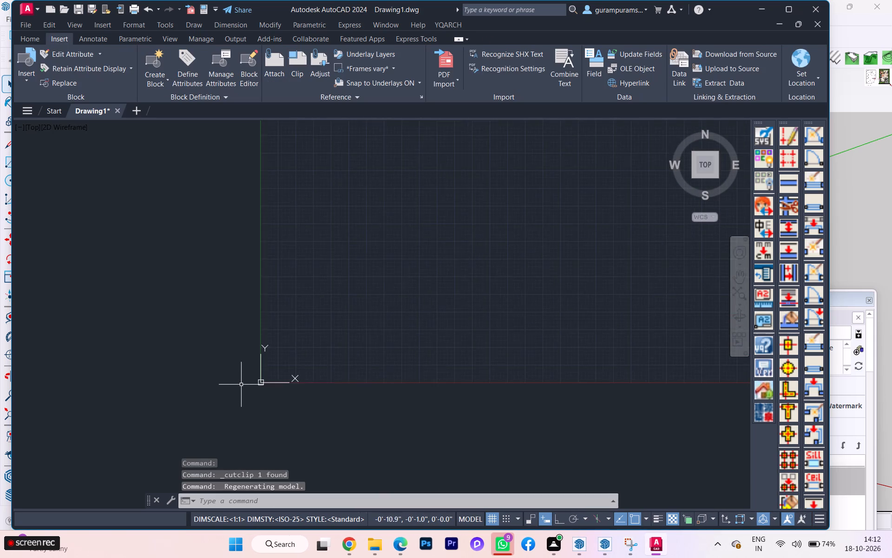
scroll(239, 385, down, 1)
scroll(237, 385, up, 1)
scroll(237, 385, down, 3)
scroll(236, 386, up, 1)
scroll(236, 386, down, 2)
scroll(248, 381, up, 6)
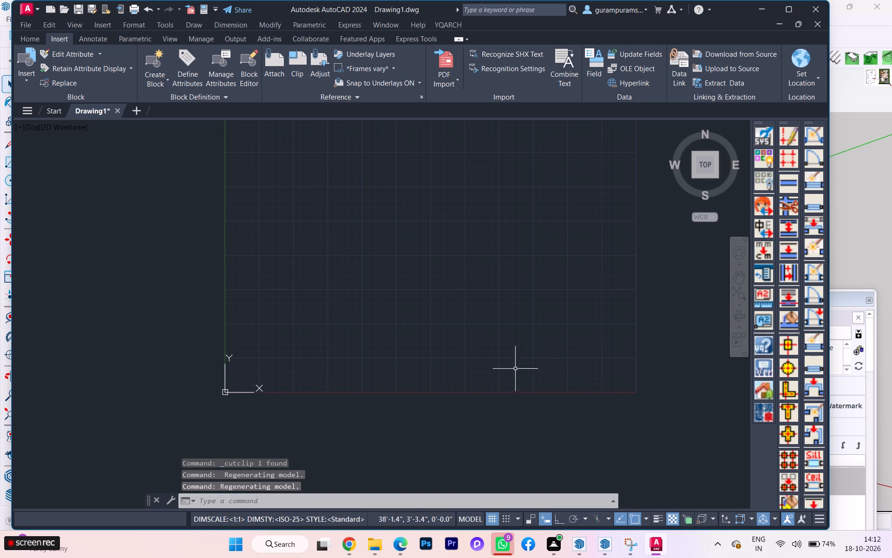
key(ctrl+v)
scroll(537, 396, down, 1)
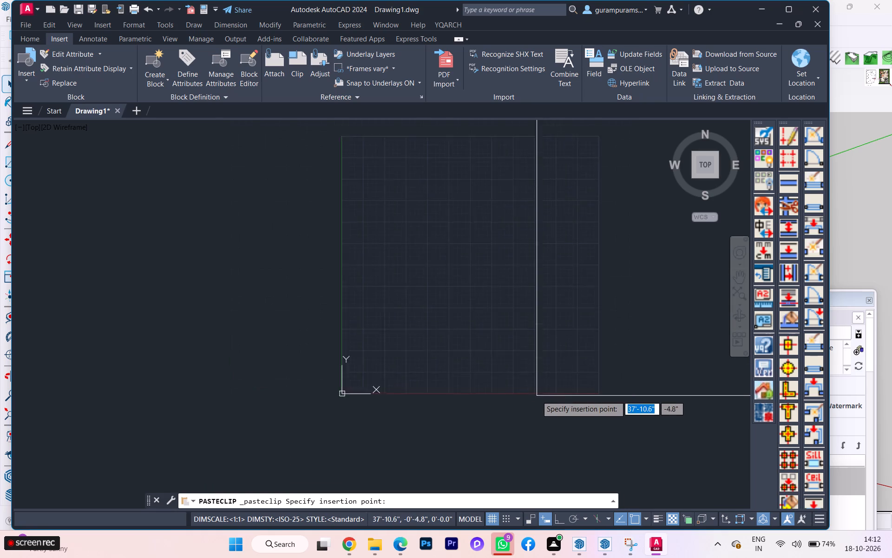
scroll(537, 396, down, 2)
click(528, 397)
Scale the pasted floor plan image down freehand about its lower left corner, to roughly the size of the limits grid.
click(531, 392)
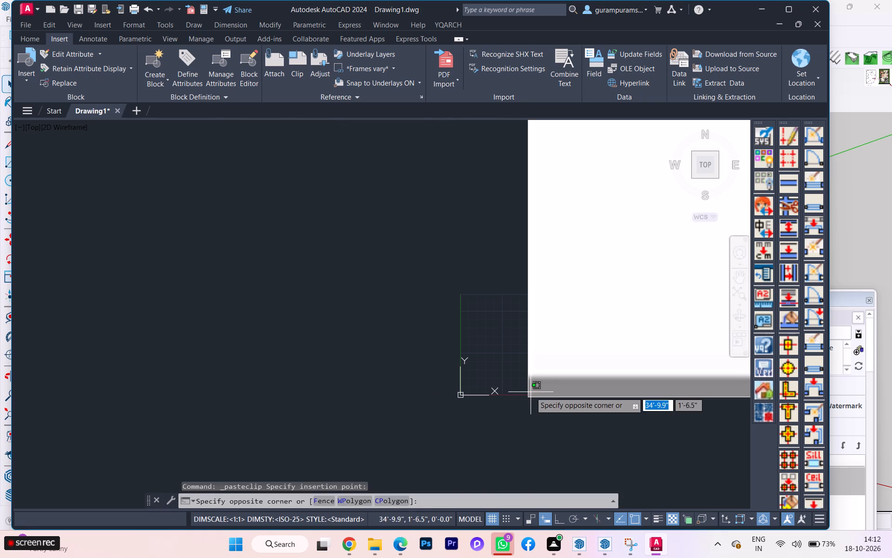
click(521, 384)
text(sc)
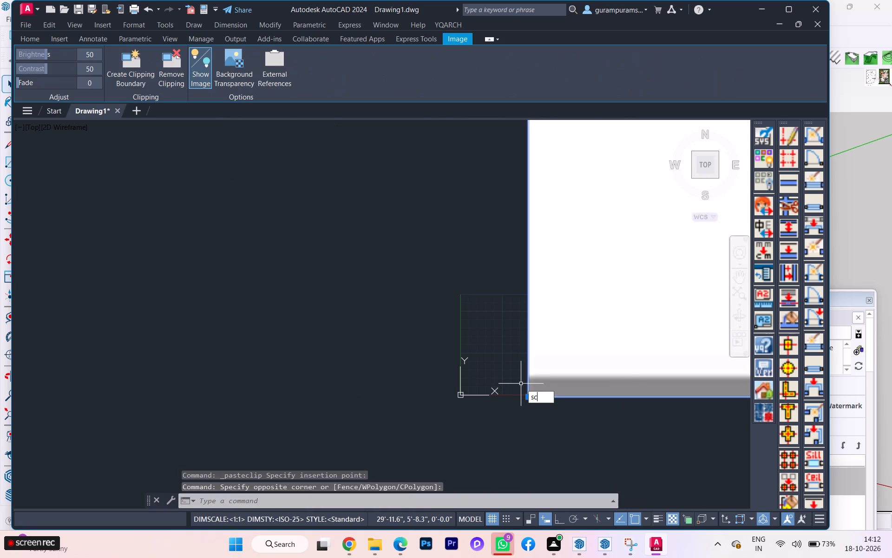
key(Return)
click(533, 395)
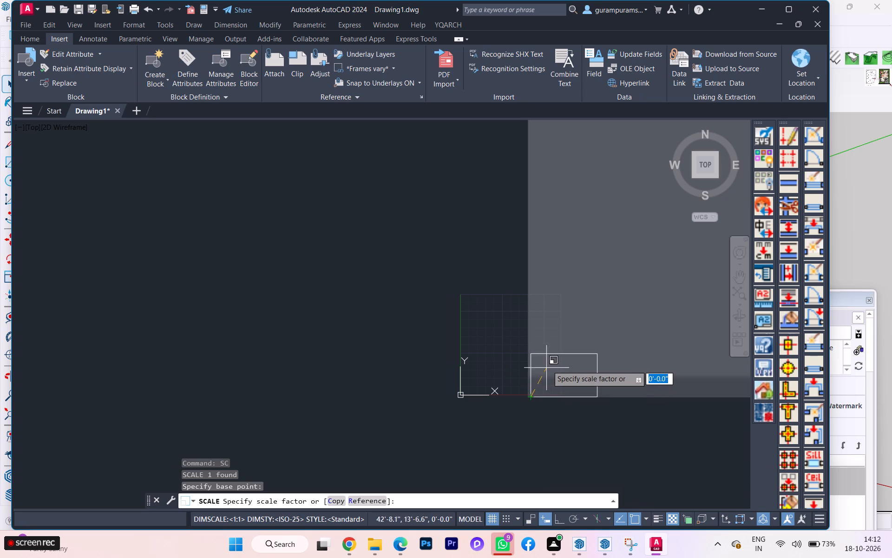
click(566, 335)
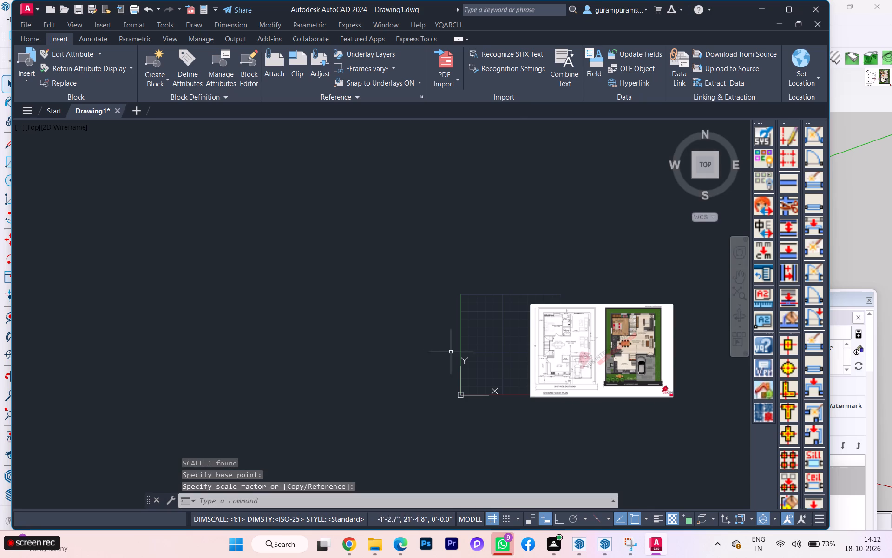
Move the floor plan image freehand away from the origin, clear of the 50' limits grid on its +X side.
scroll(494, 354, up, 1)
click(546, 377)
click(563, 368)
click(565, 375)
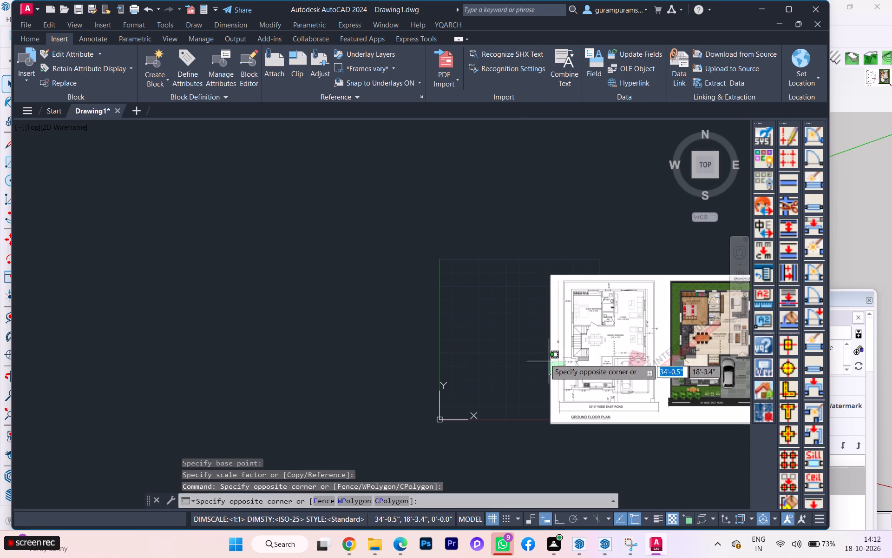
click(545, 358)
key(m)
key(Return)
click(551, 356)
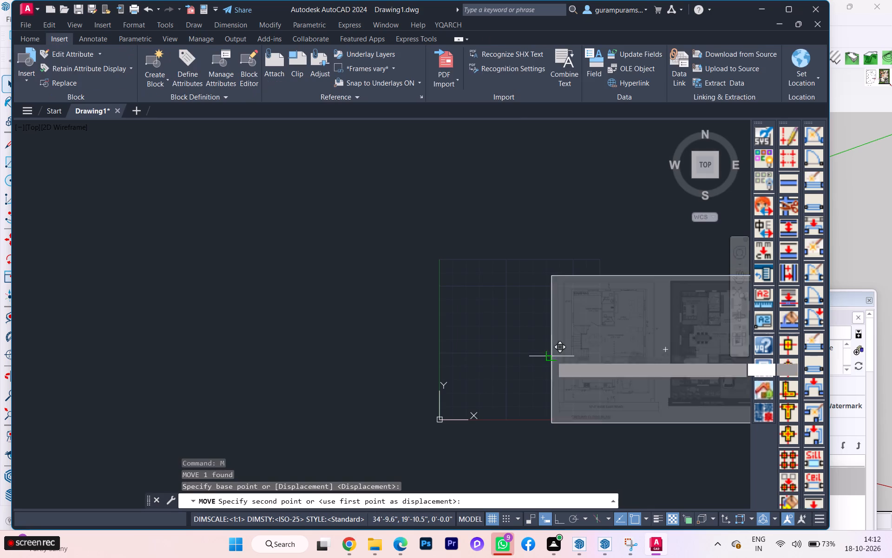
click(602, 326)
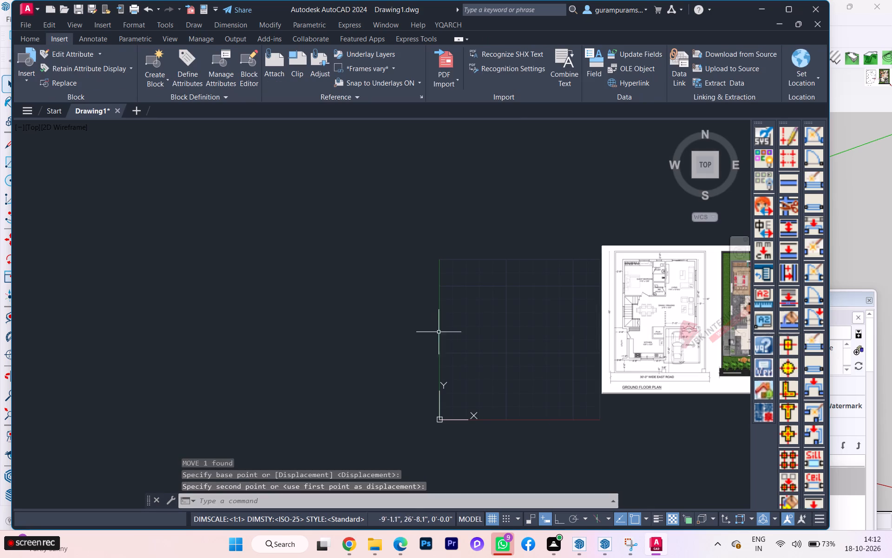
Examine the dimensions and room layout of the ground floor plan image.
scroll(236, 345, down, 2)
scroll(103, 357, up, 1)
scroll(610, 321, up, 2)
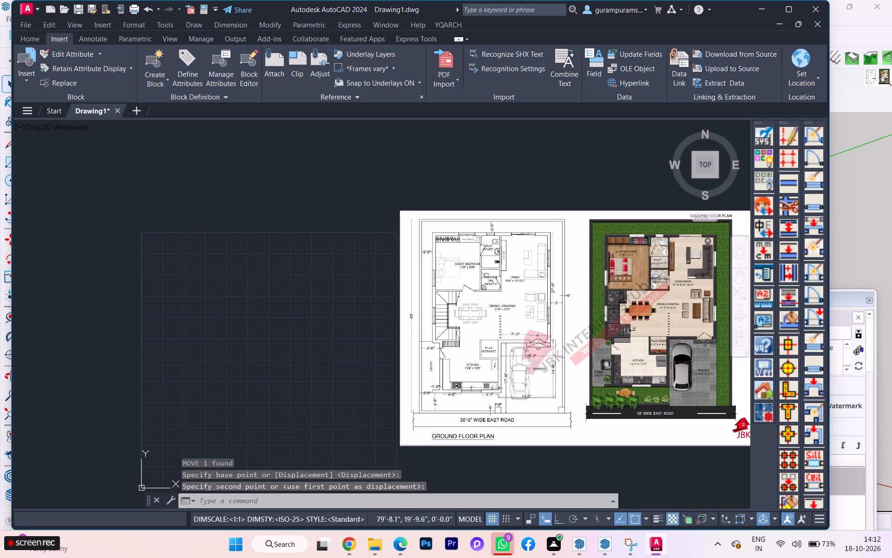
scroll(420, 401, up, 2)
scroll(361, 381, down, 1)
middle_drag(362, 373, 404, 337)
scroll(397, 340, down, 1)
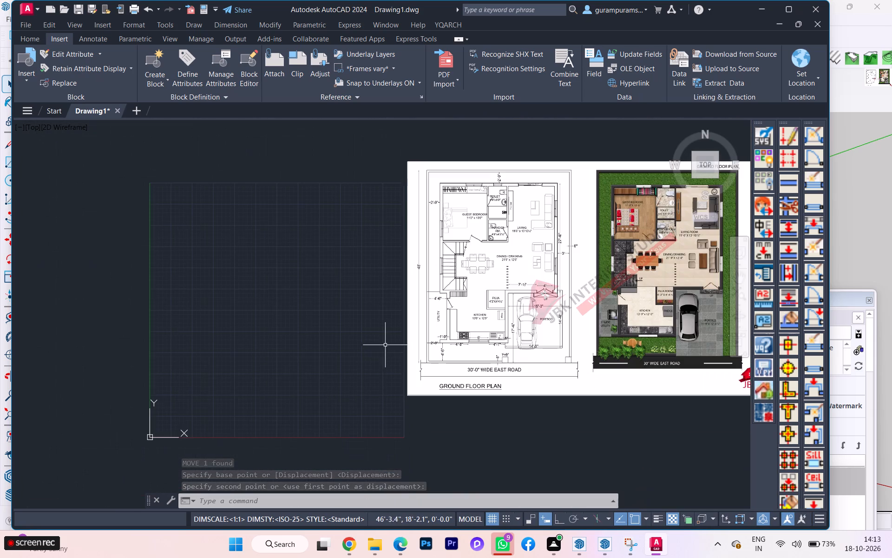
scroll(380, 346, down, 1)
scroll(385, 339, up, 2)
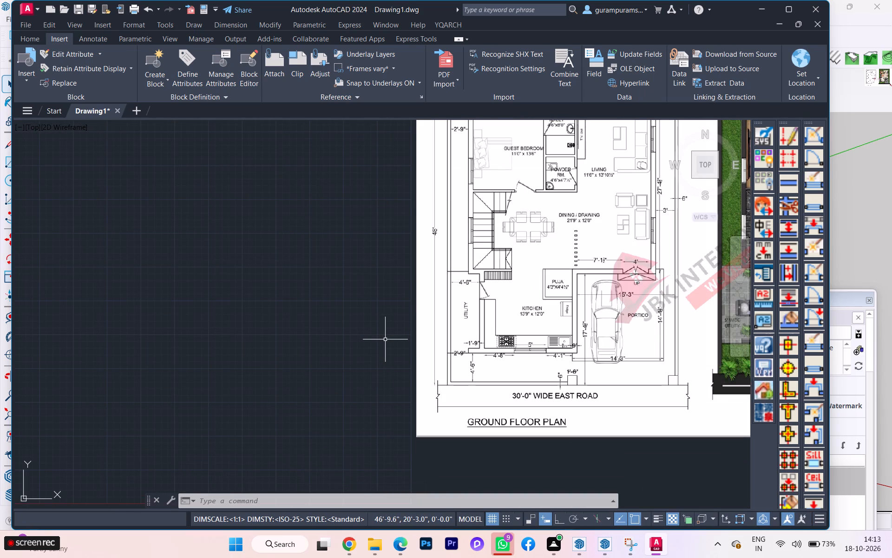
scroll(385, 339, down, 1)
scroll(453, 243, up, 1)
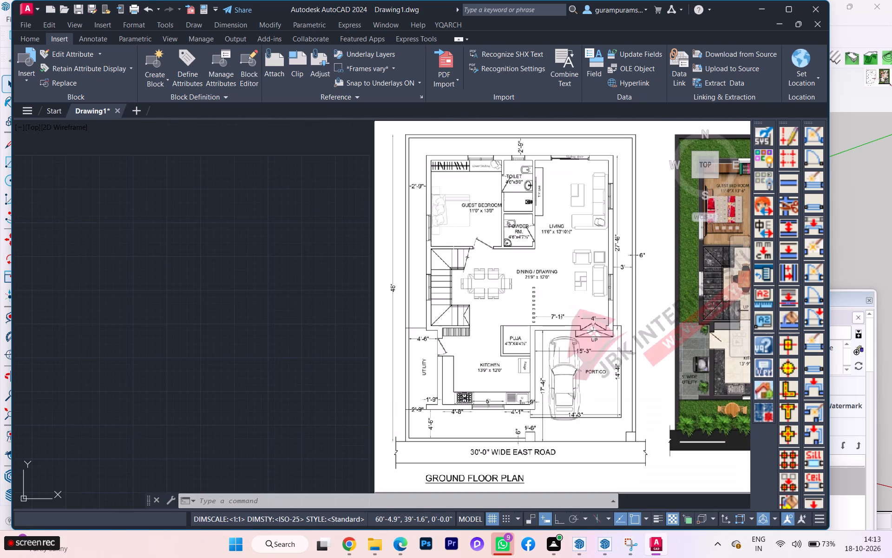
scroll(453, 243, down, 1)
scroll(453, 243, up, 1)
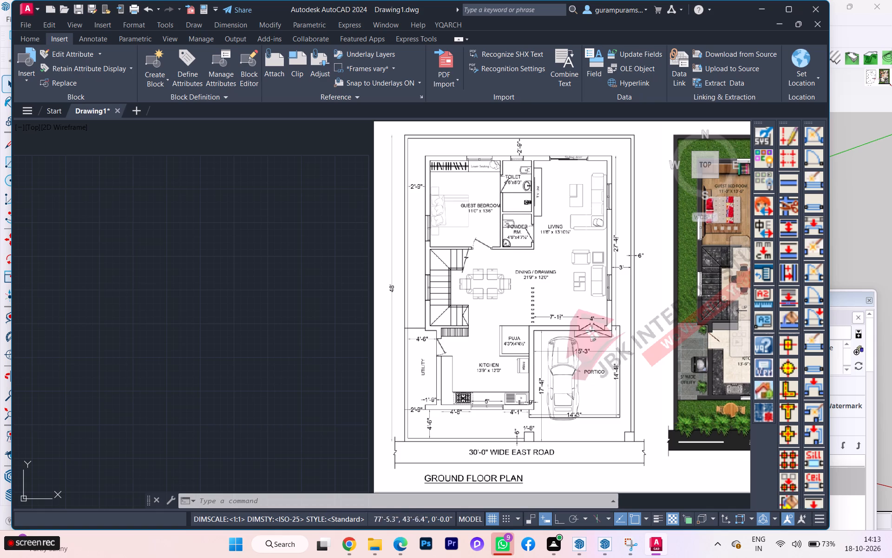
scroll(618, 224, down, 1)
scroll(614, 226, up, 1)
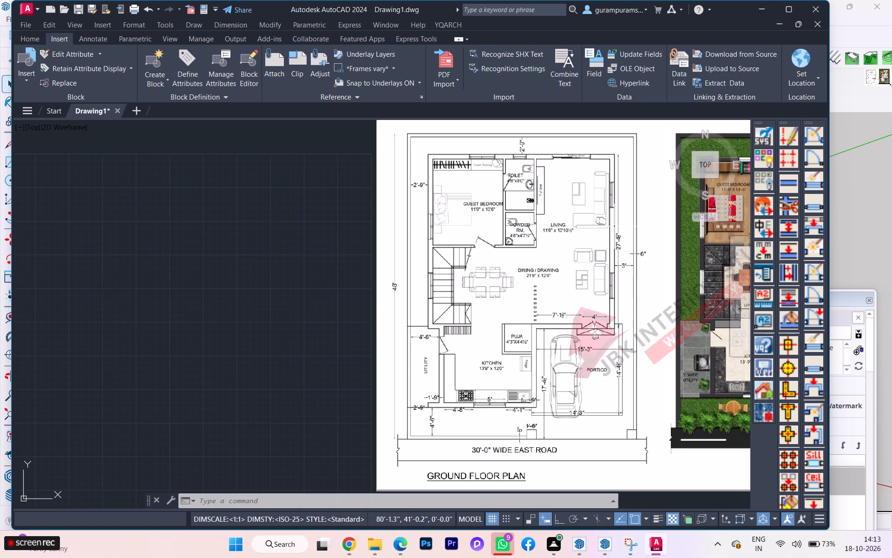
scroll(614, 226, down, 1)
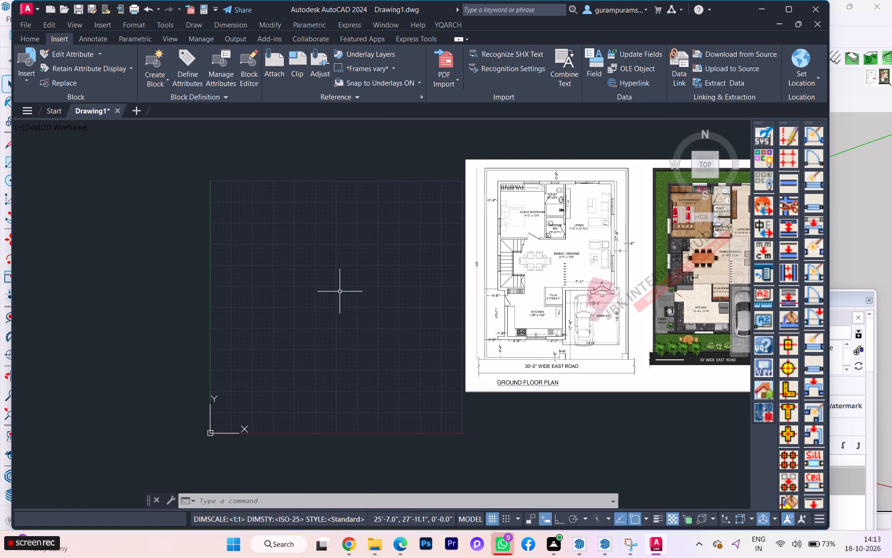
Draw a vertical construction line inside the limits grid, about 7' from the Y axis.
text(xl)
key(Return)
key(v)
key(Return)
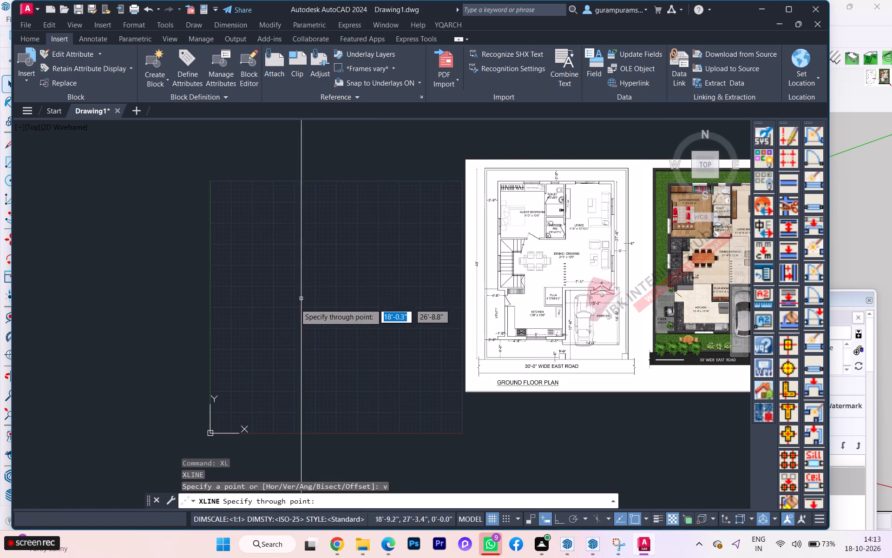
click(247, 305)
key(Escape)
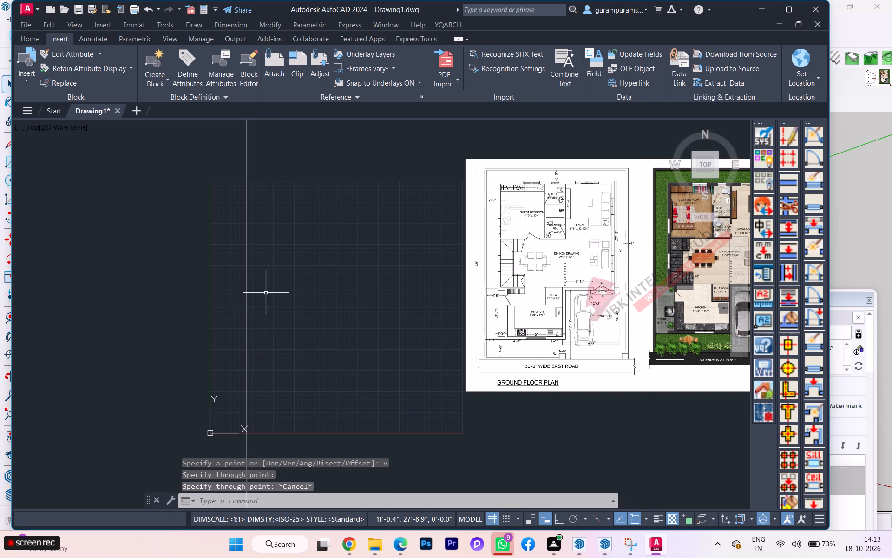
Offset the vertical construction line 6" toward +X for the boundary wall thickness.
key(o)
key(Return)
click(247, 310)
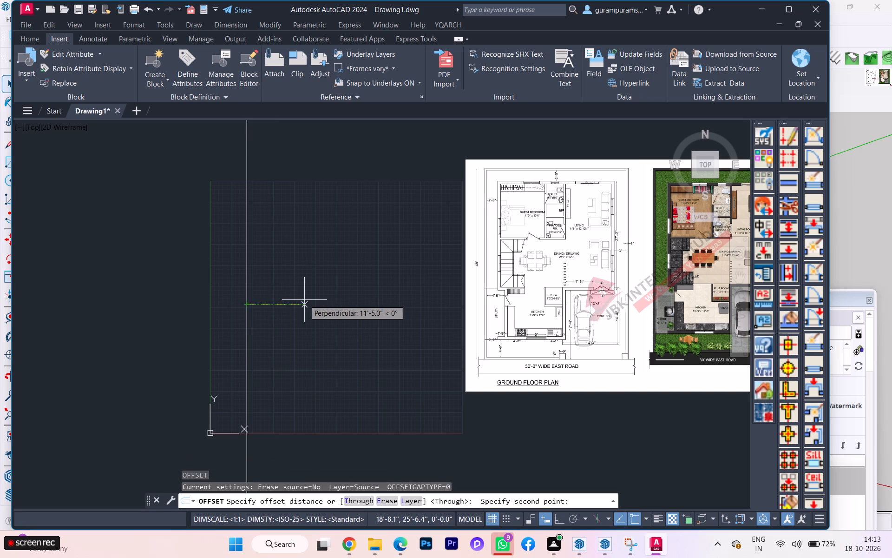
scroll(304, 300, up, 2)
scroll(304, 300, down, 1)
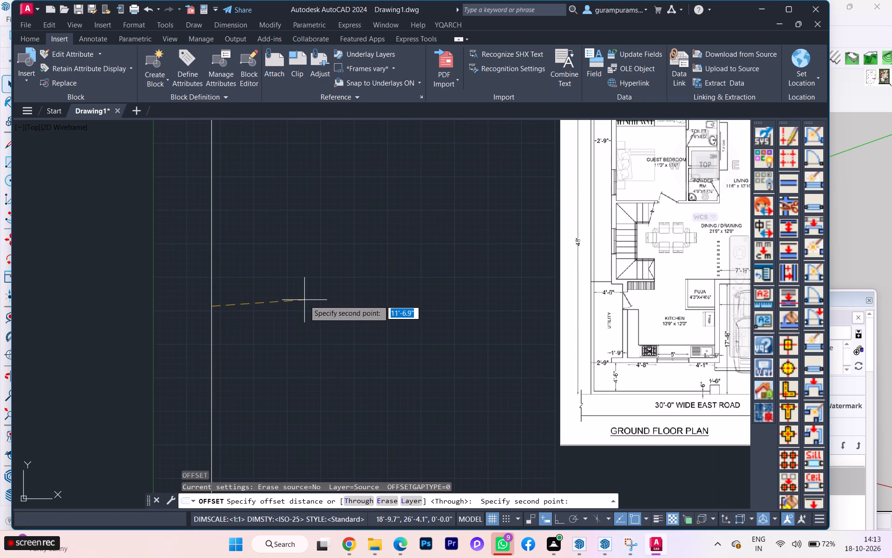
scroll(303, 304, down, 1)
scroll(298, 310, up, 1)
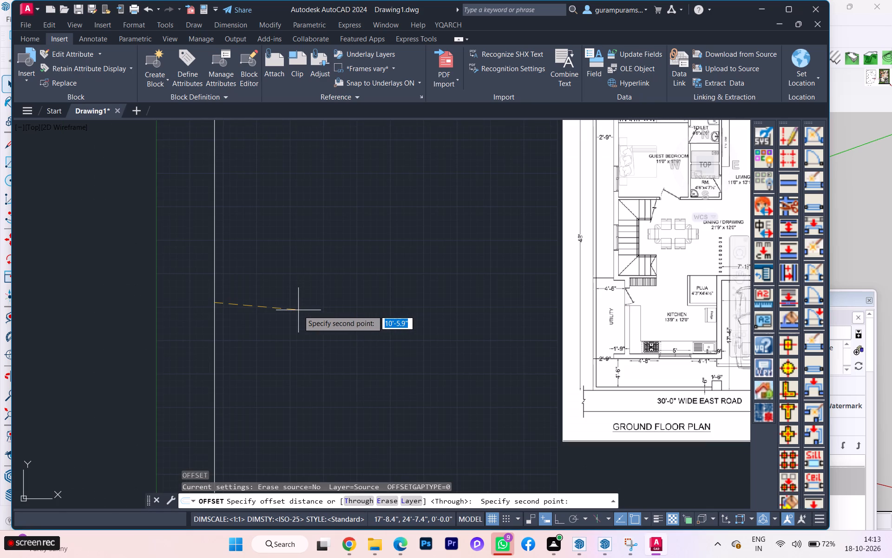
key(6)
key(Return)
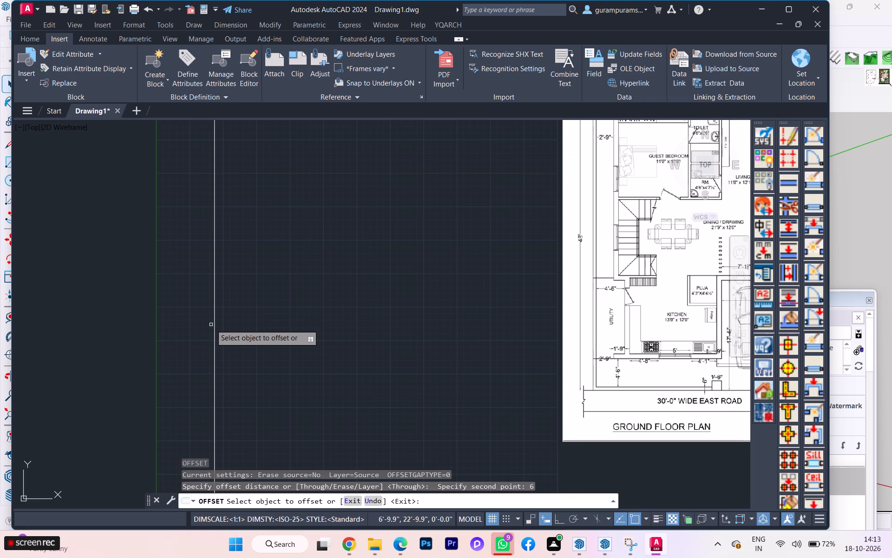
click(215, 321)
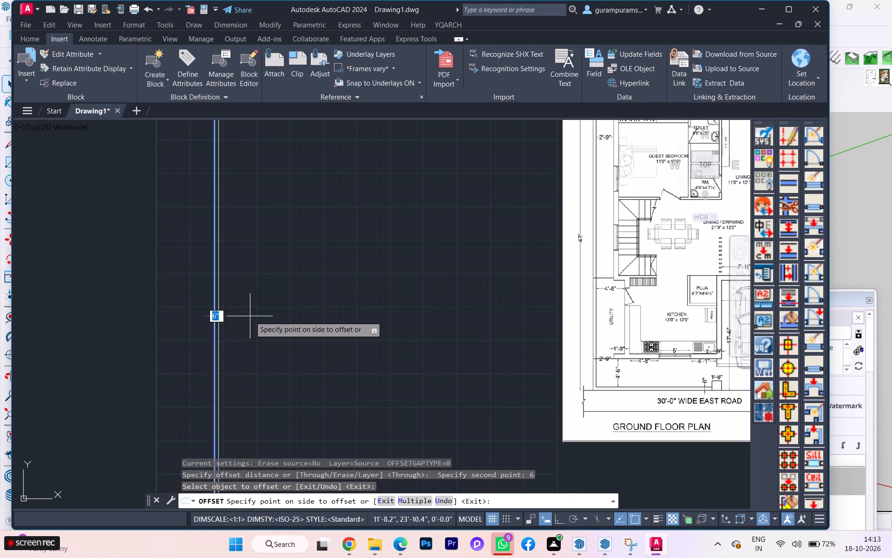
click(250, 316)
key(space)
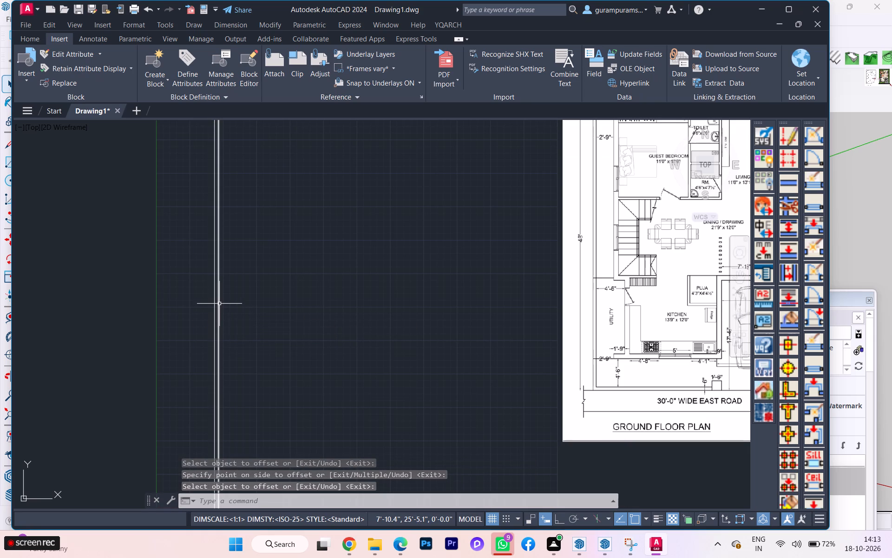
Turn on ortho mode and offset the boundary wall's inner line 2'9" toward +X for the side setback.
key(o)
key(Return)
click(219, 304)
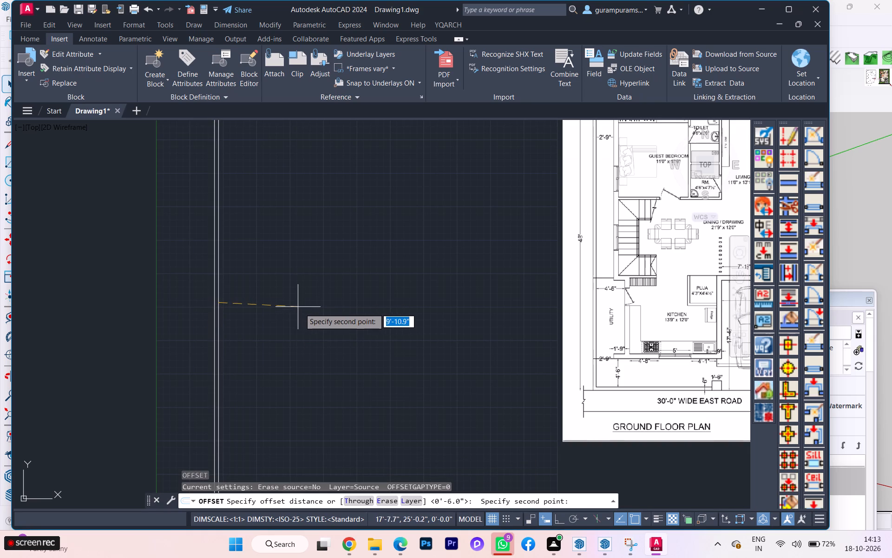
key(F8)
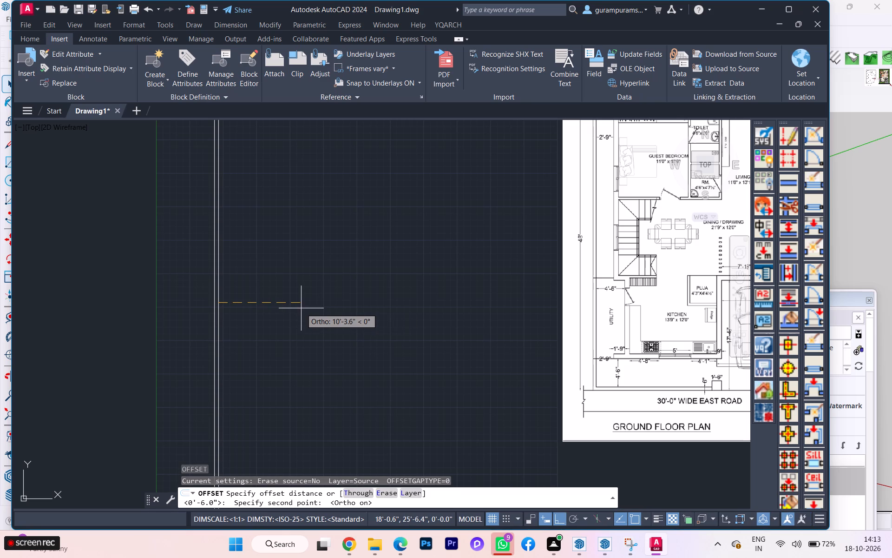
scroll(301, 308, down, 1)
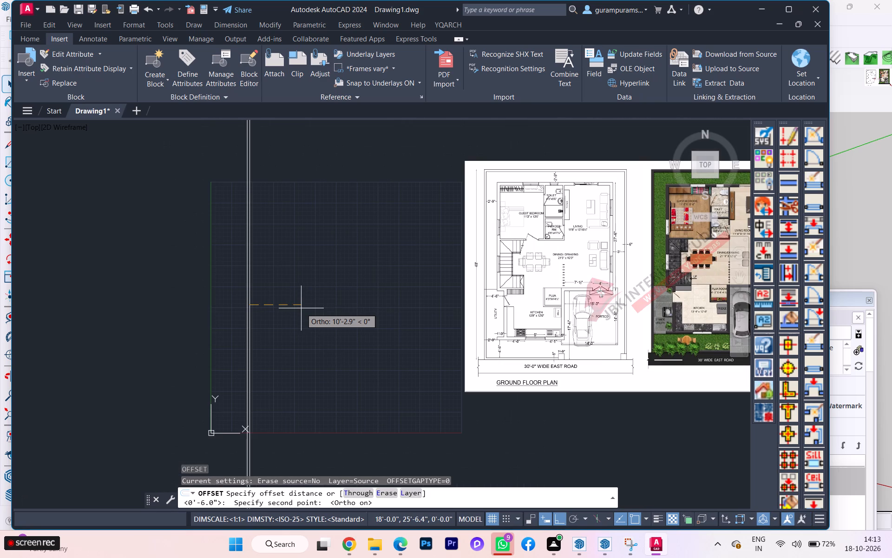
text(2'99)
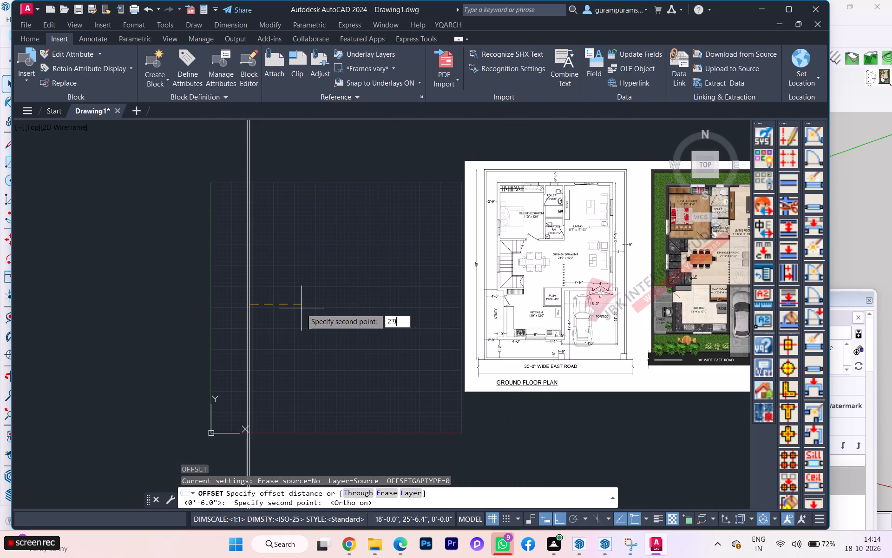
key(Return)
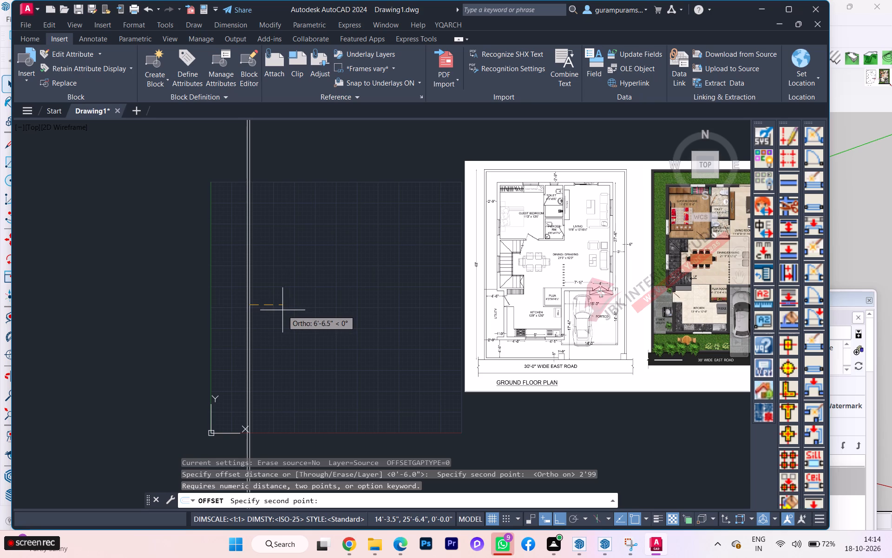
text(2'9)
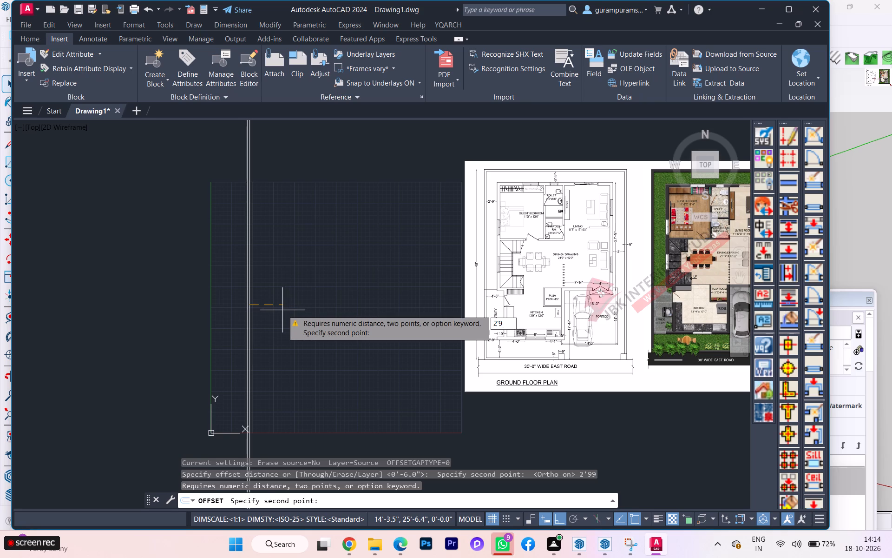
key(Return)
click(249, 310)
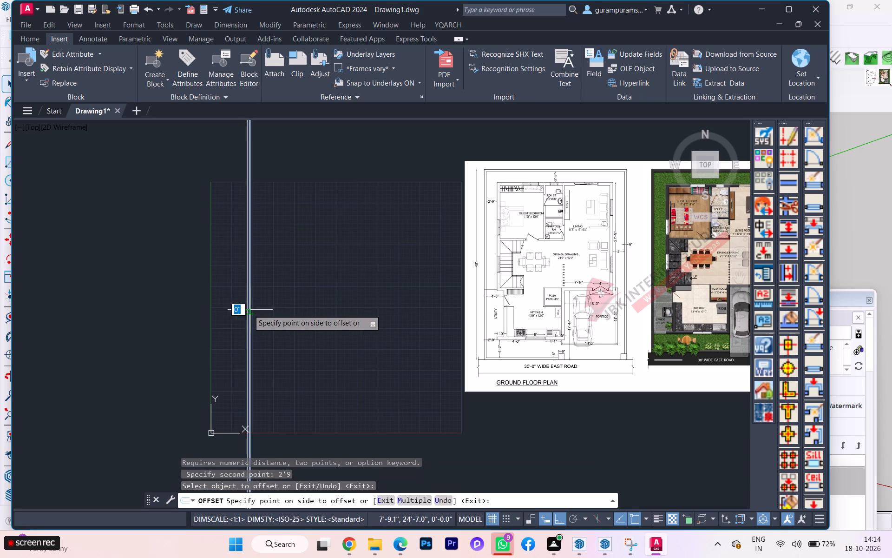
click(274, 298)
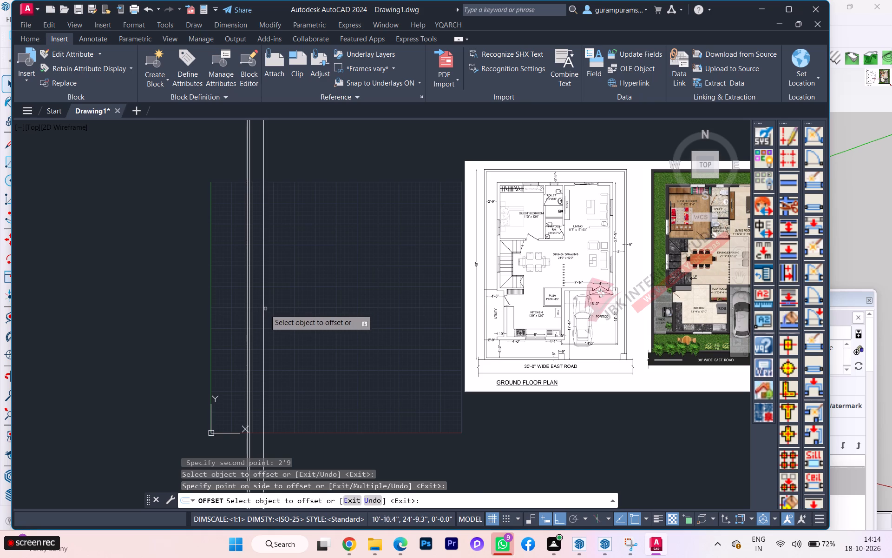
Offset the setback line 9" toward +X for the exterior wall, and offset the resulting line 11' for the guest bedroom width.
click(265, 310)
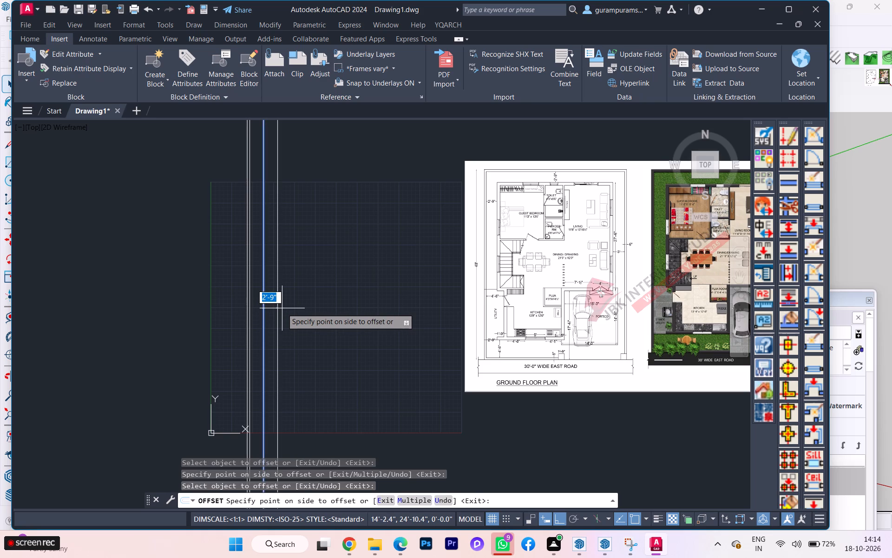
scroll(282, 308, up, 1)
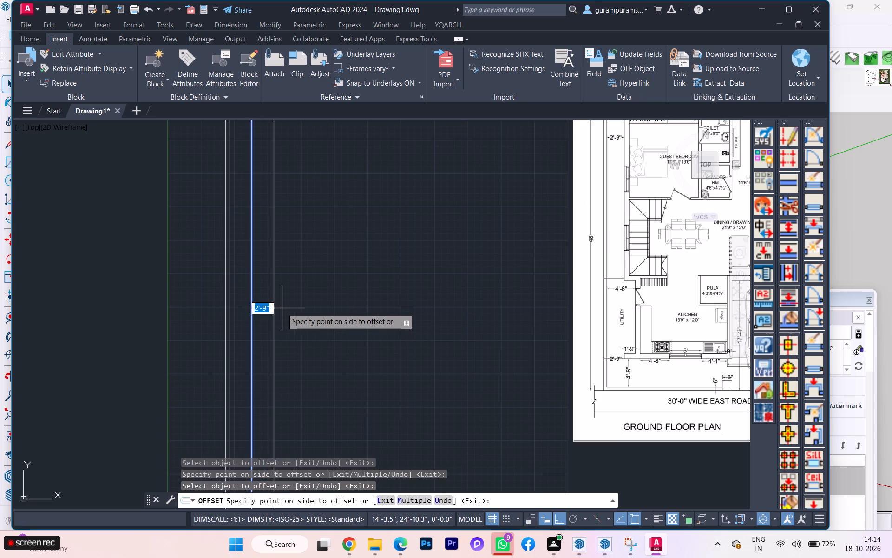
key(9)
key(Return)
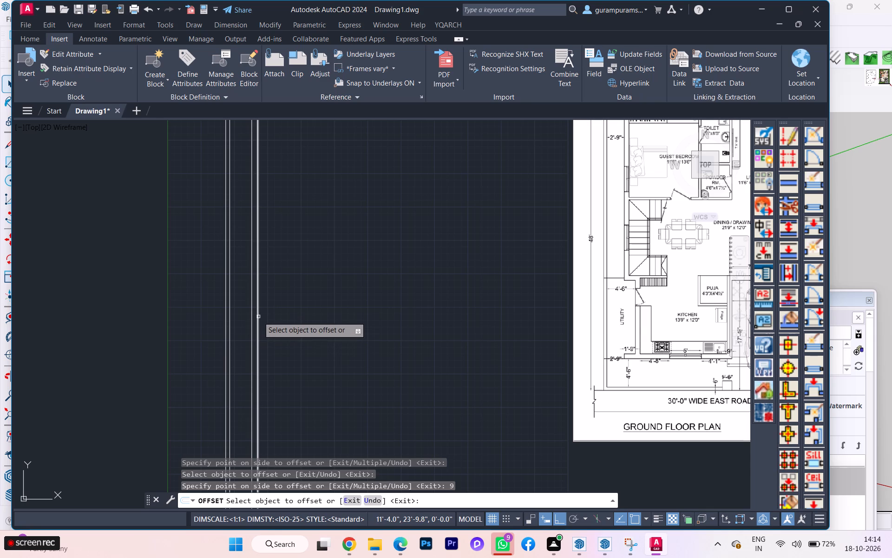
click(258, 317)
scroll(284, 317, down, 1)
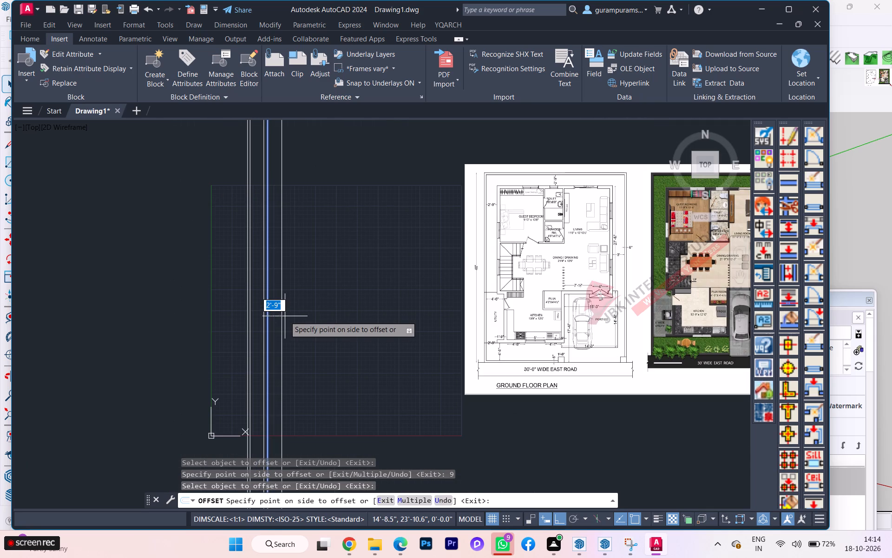
text(11')
key(Return)
Offset the guest bedroom's far line 4.5" toward +X for the partition wall thickness.
click(322, 307)
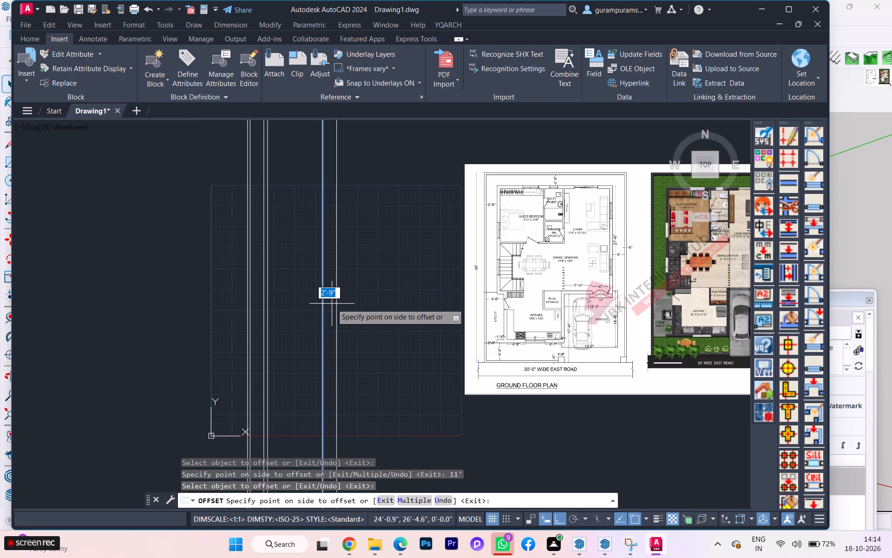
scroll(332, 304, up, 1)
scroll(331, 304, down, 1)
scroll(330, 305, up, 1)
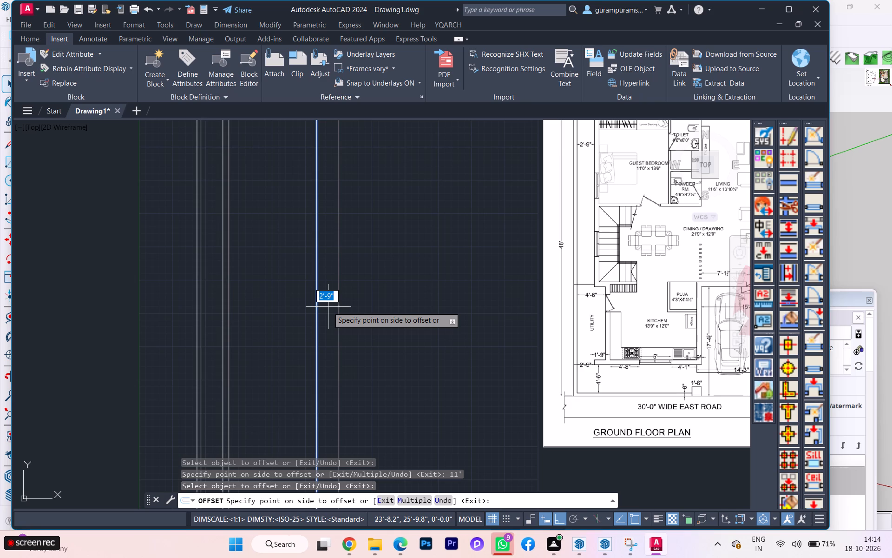
text(4.5)
key(Return)
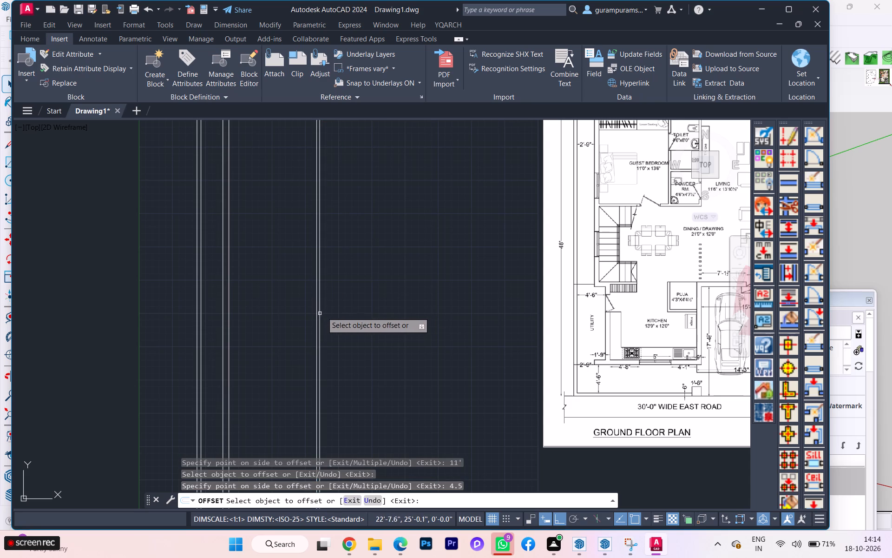
Offset the partition wall's far line 4'6" toward +X for the toilet width, and the resulting line 4.5" for the partition wall.
click(319, 314)
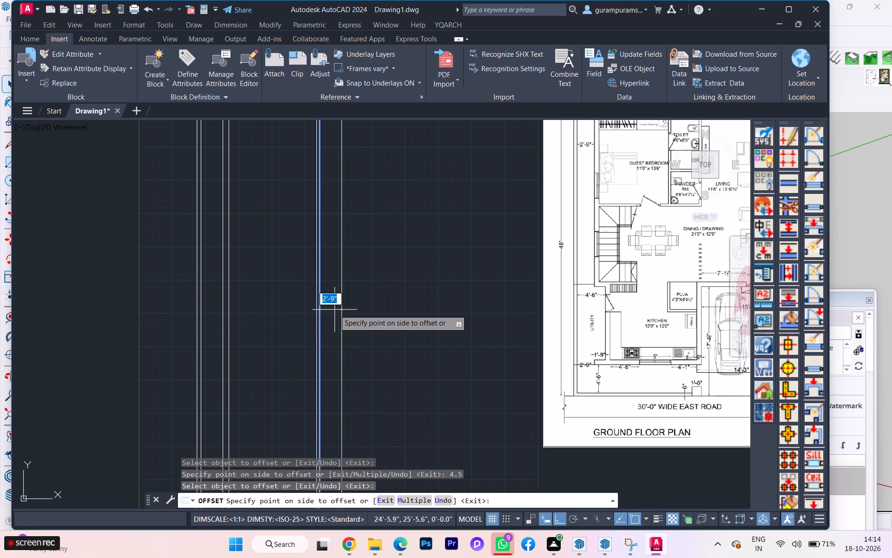
text(4'6)
key(Return)
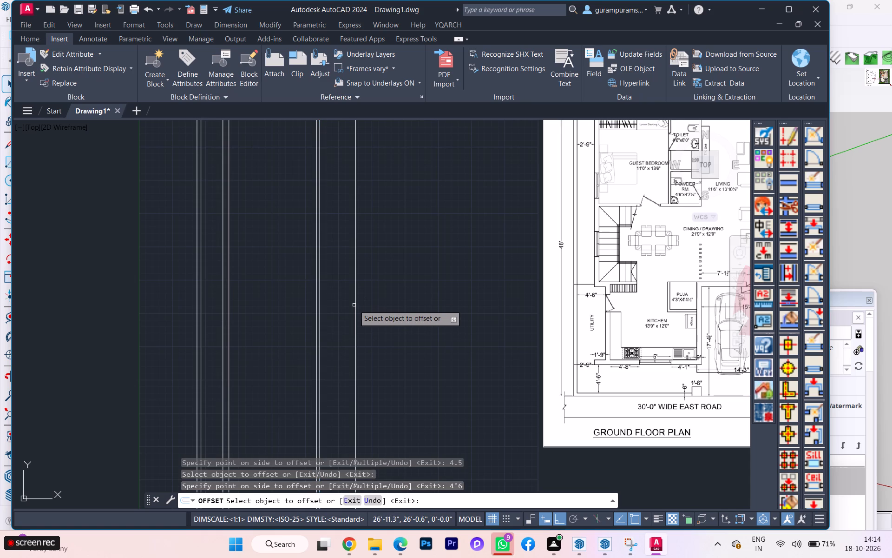
click(355, 305)
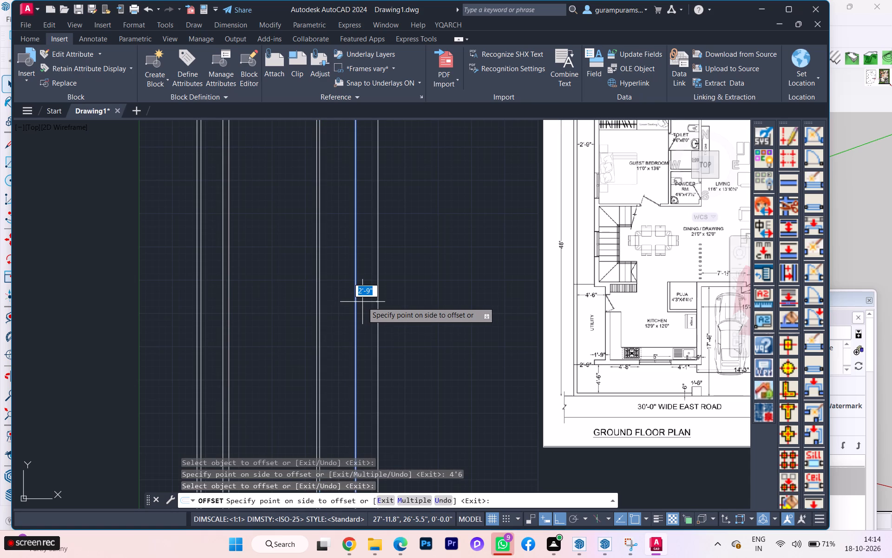
key(4)
text(.5)
key(Return)
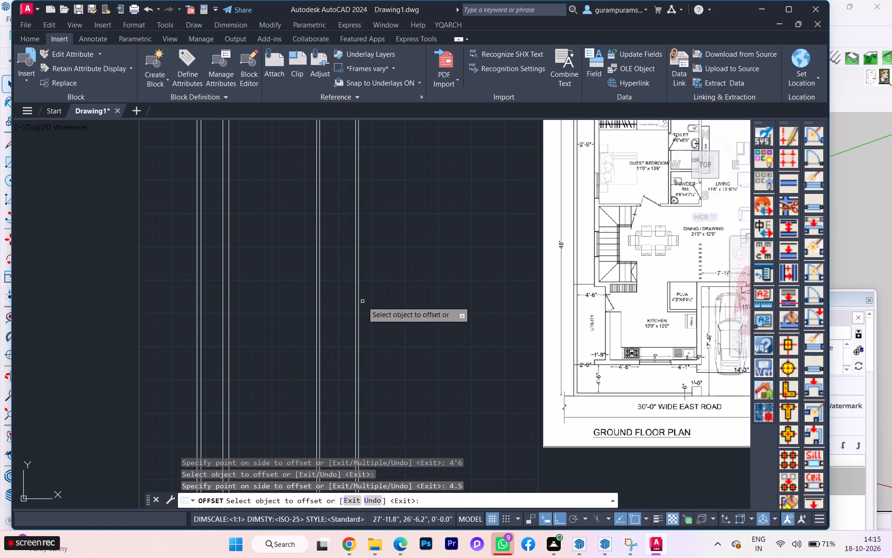
Offset the toilet partition's far line 11'6" toward +X for the living room width.
click(359, 293)
scroll(391, 291, down, 2)
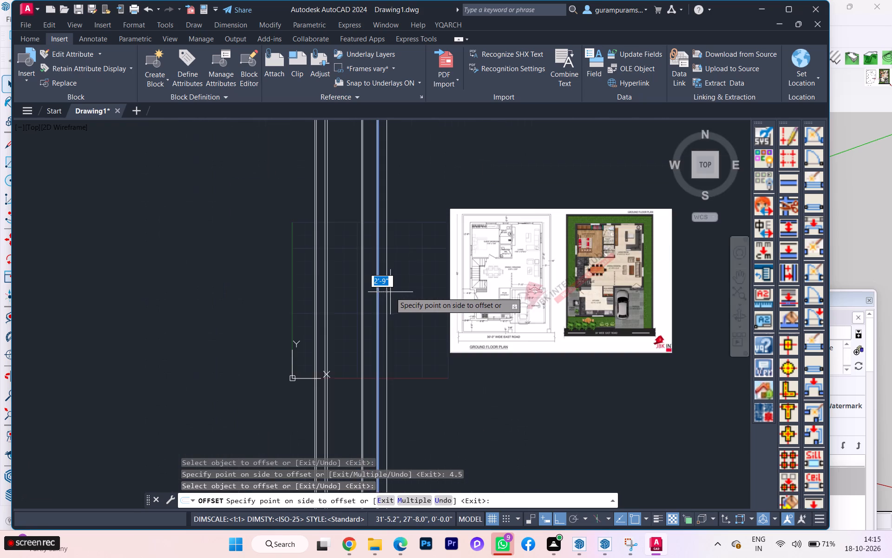
scroll(390, 292, up, 2)
scroll(390, 292, down, 1)
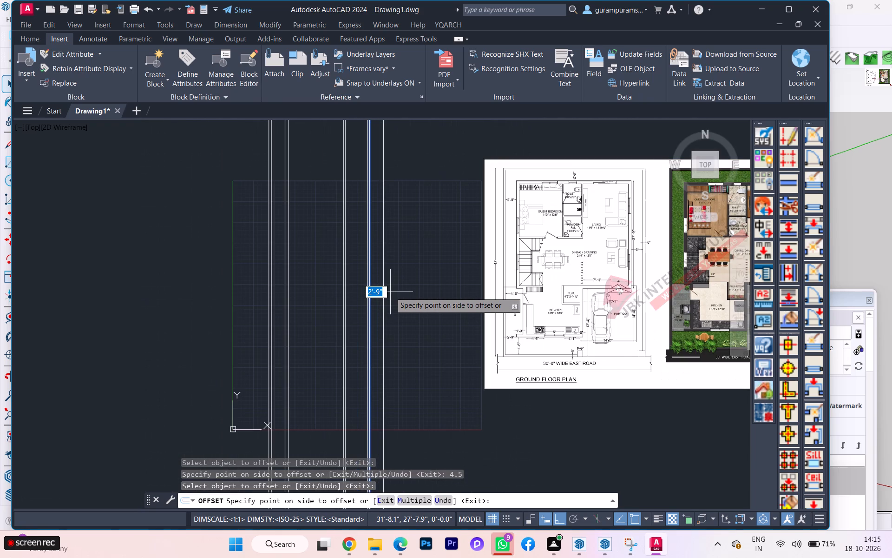
scroll(390, 292, up, 1)
text(11'6)
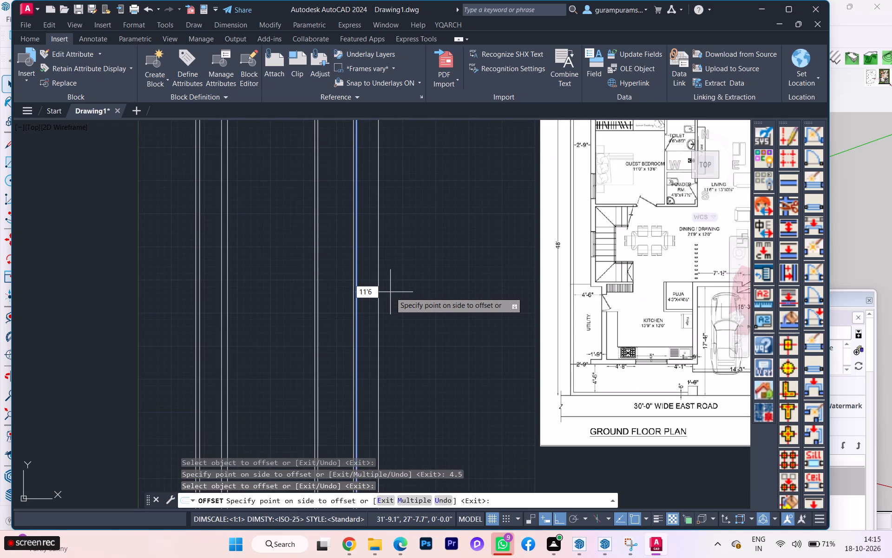
key(Return)
Offset the living room's far line 9" toward +X for the exterior wall thickness.
scroll(367, 299, down, 1)
scroll(627, 206, up, 2)
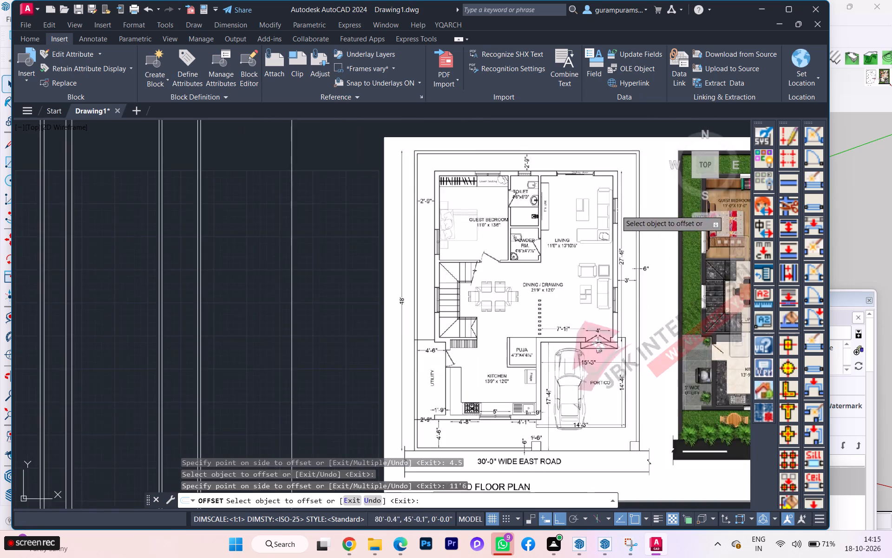
scroll(586, 230, down, 1)
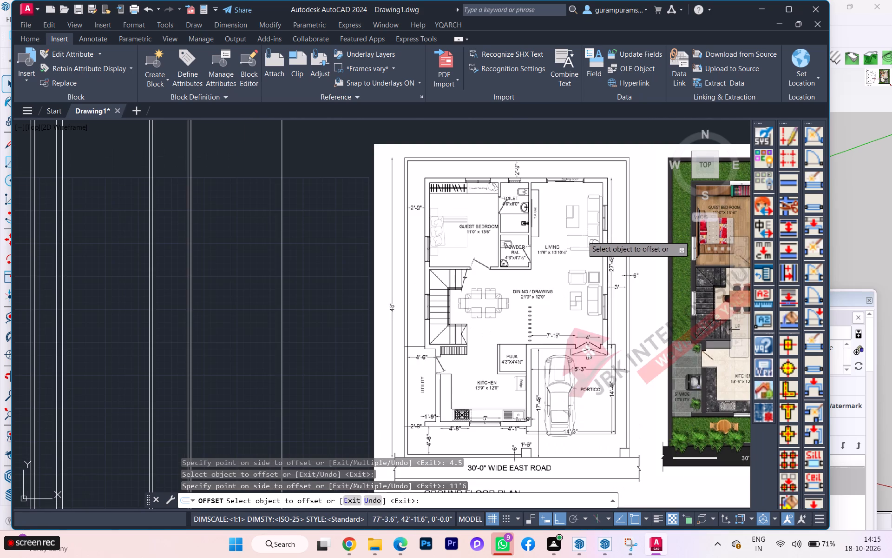
click(282, 316)
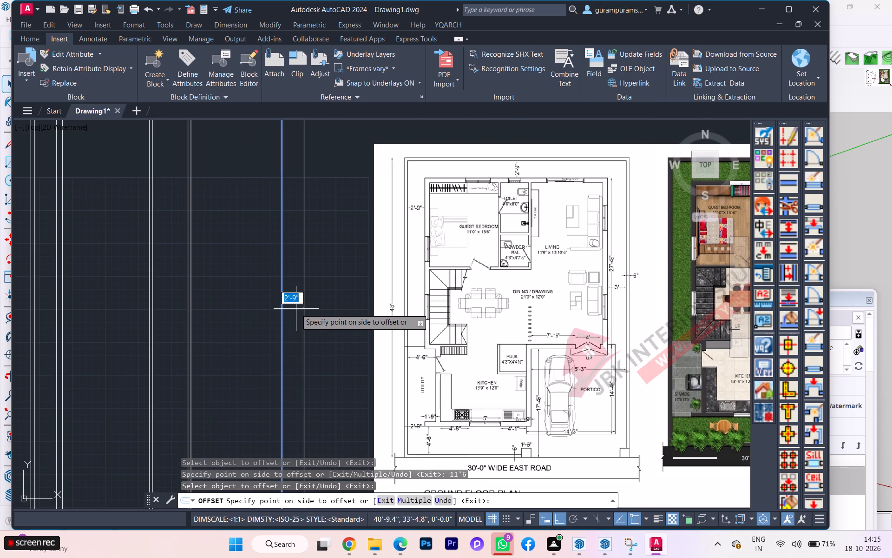
key(9)
key(Return)
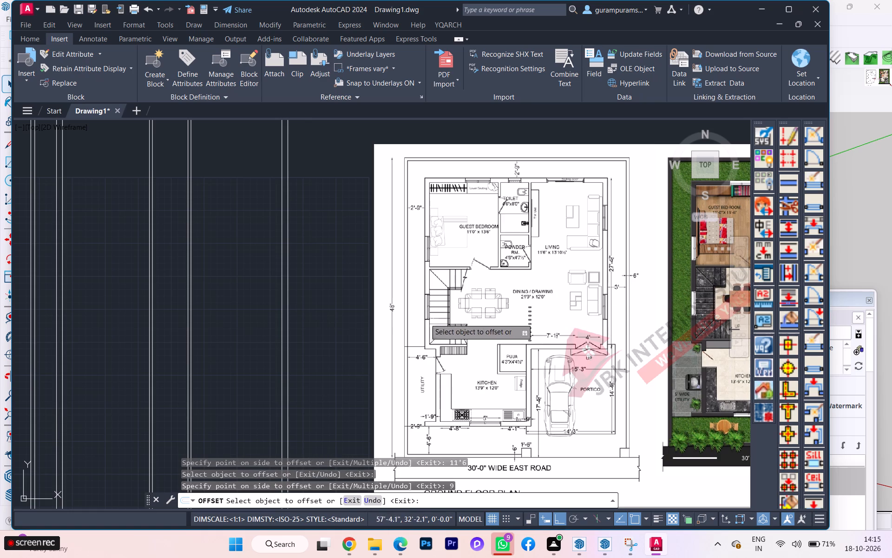
Offset the exterior wall's outer line 3' toward +X for the side setback, and the resulting line 6" for the boundary wall.
click(288, 314)
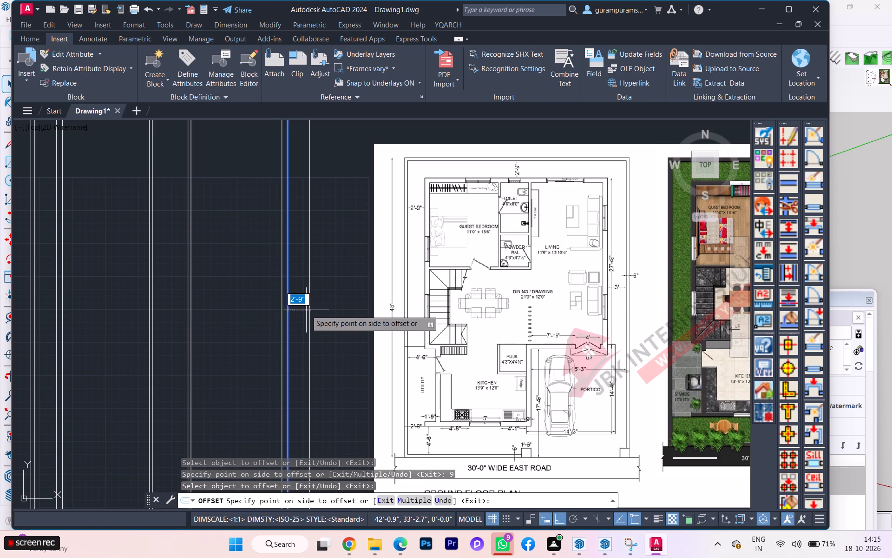
text(3')
key(Return)
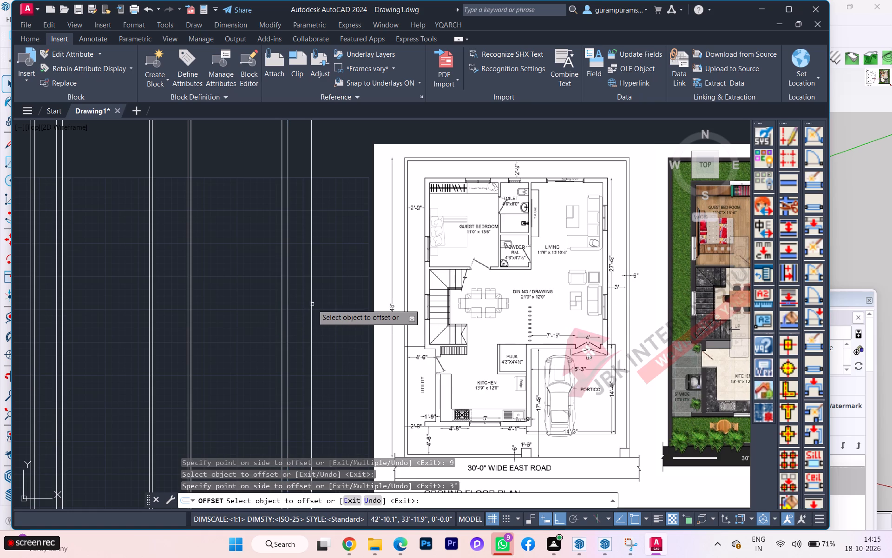
click(311, 305)
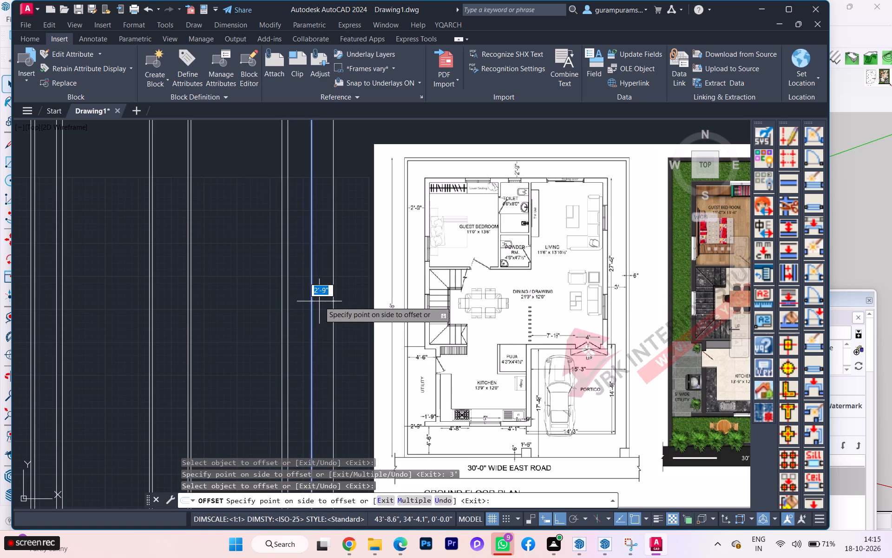
key(6)
key(Return)
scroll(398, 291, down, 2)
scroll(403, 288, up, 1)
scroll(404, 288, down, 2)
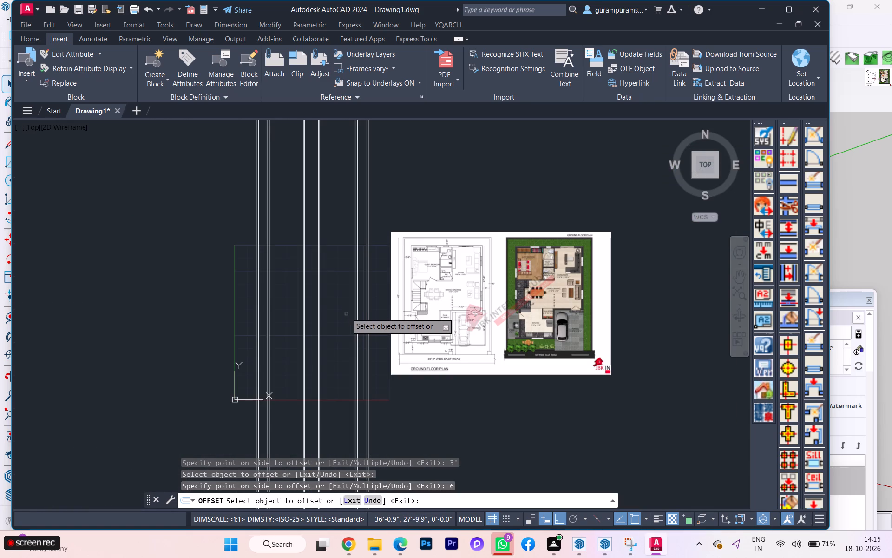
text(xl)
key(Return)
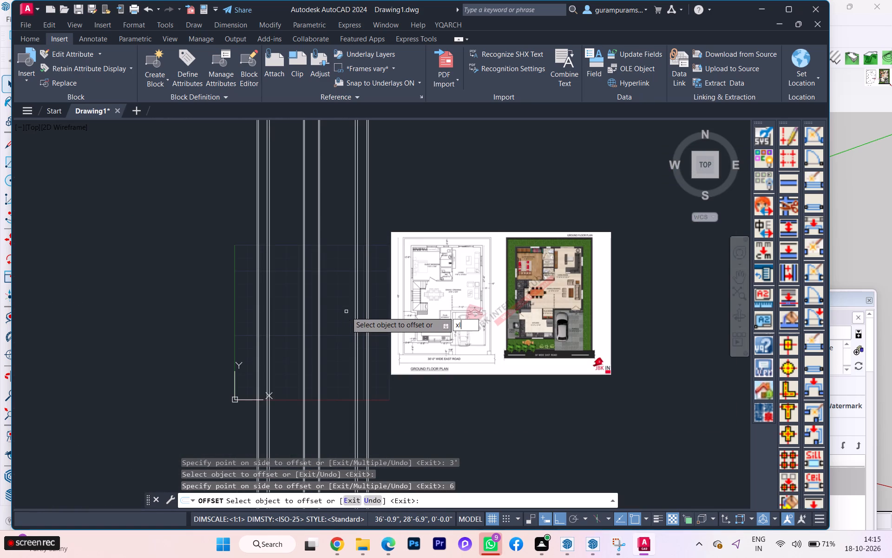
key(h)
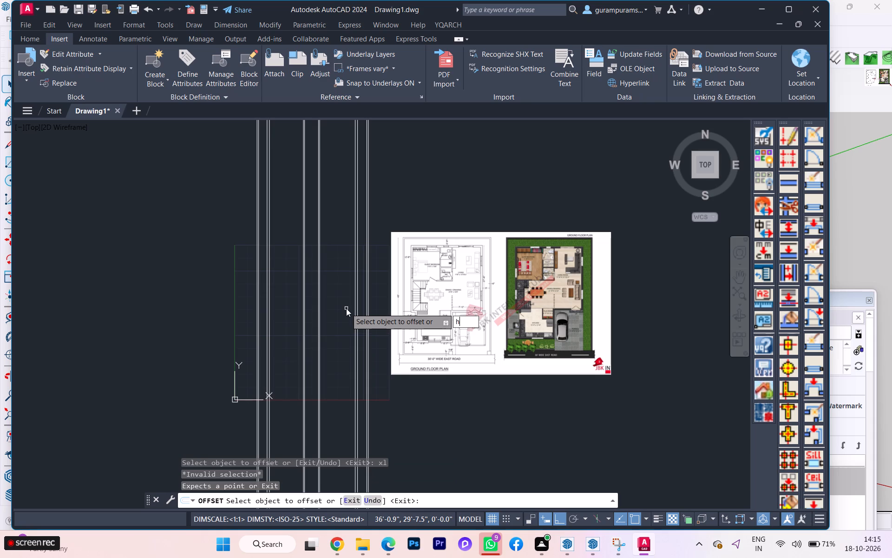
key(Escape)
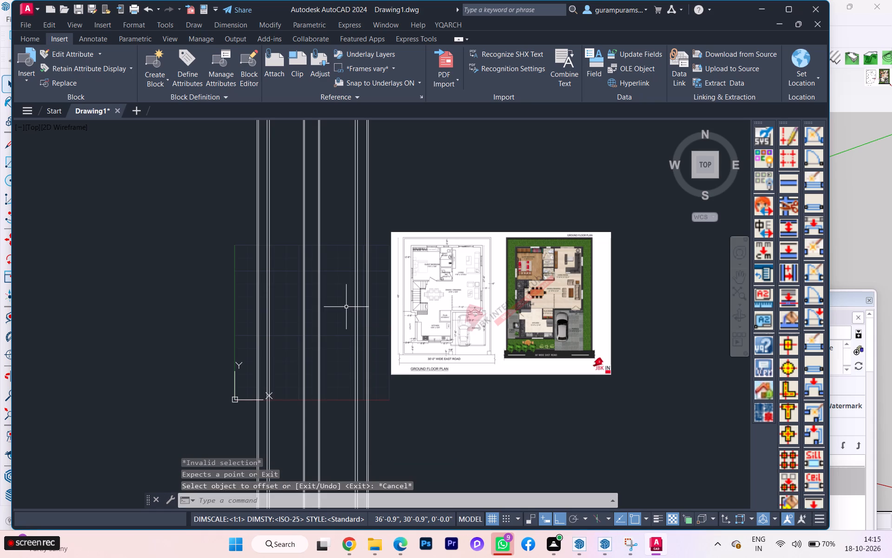
Draw a horizontal construction line across the vertical lines at about Y = 48'-2" for the rear boundary.
text(xl)
key(Return)
key(h)
key(Return)
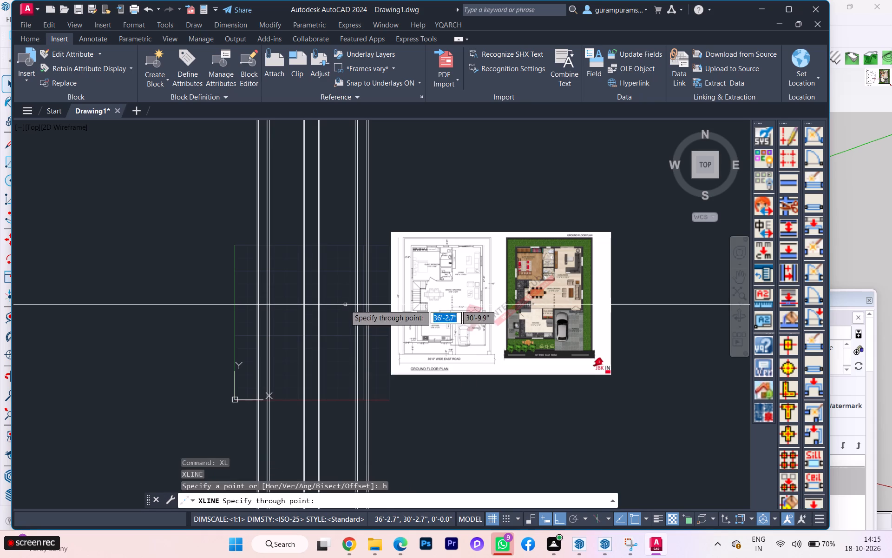
scroll(331, 254, up, 2)
click(335, 245)
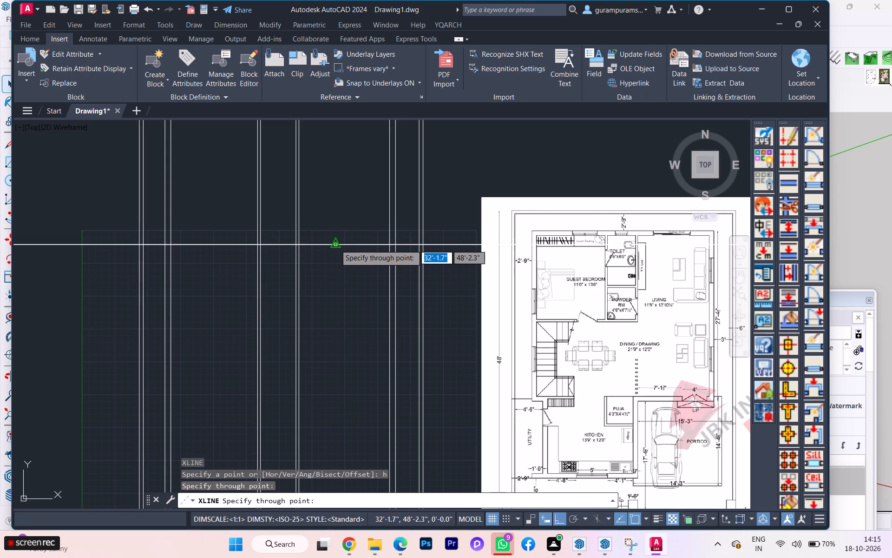
key(Escape)
Offset the horizontal construction line 6" toward -Y for the rear boundary wall thickness.
key(o)
key(Return)
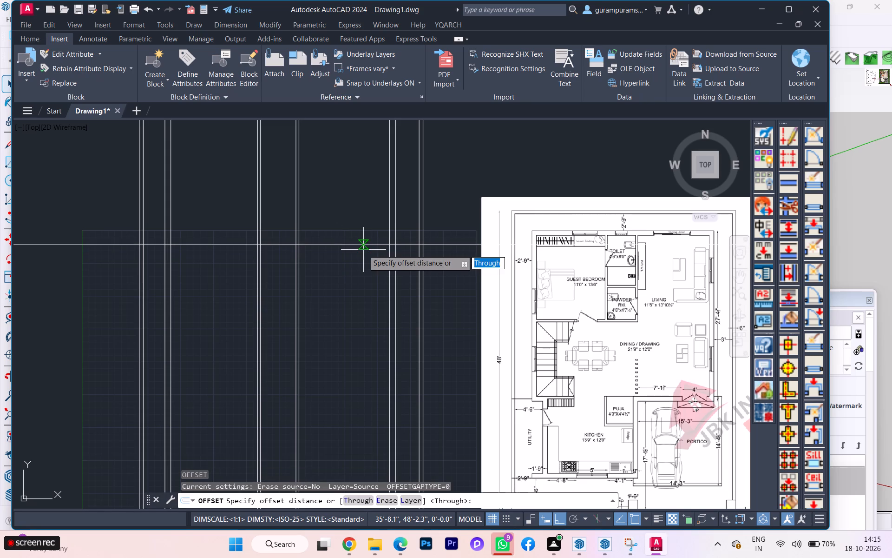
click(359, 246)
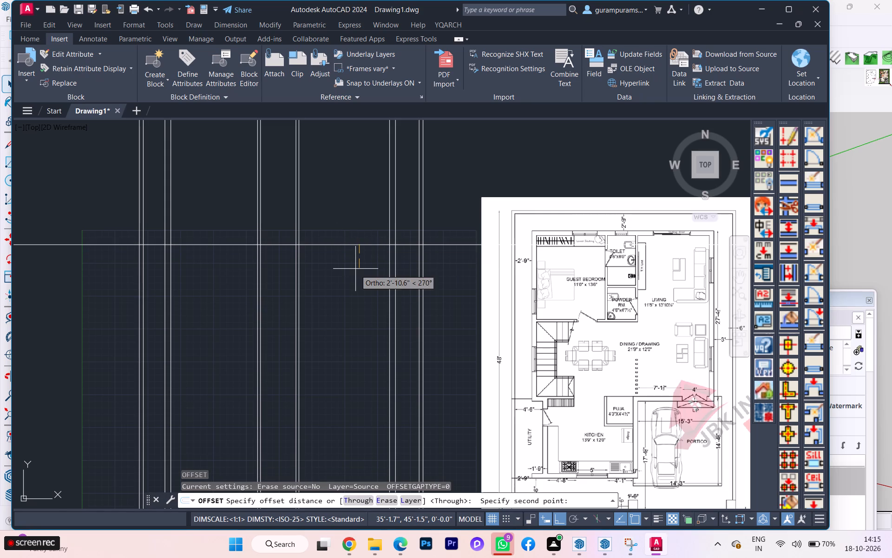
scroll(355, 271, up, 1)
scroll(355, 271, down, 1)
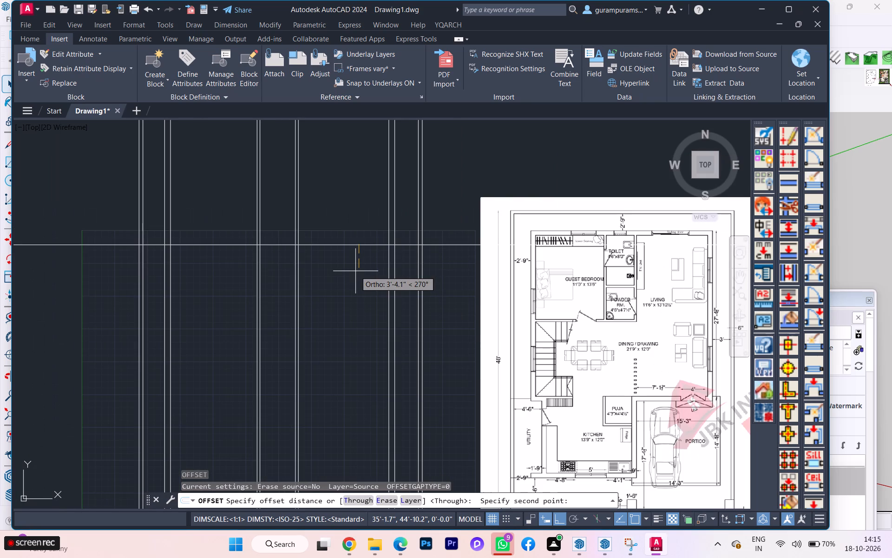
key(6)
key(Return)
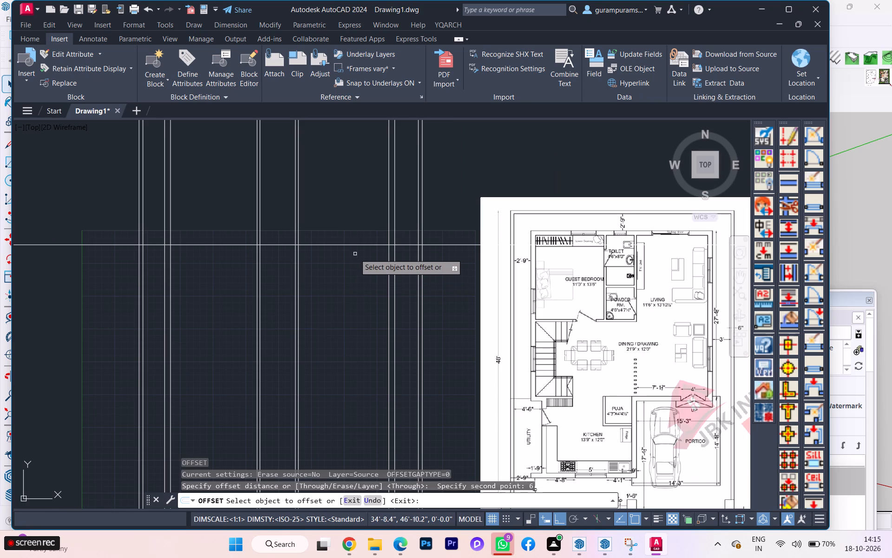
click(354, 246)
click(354, 261)
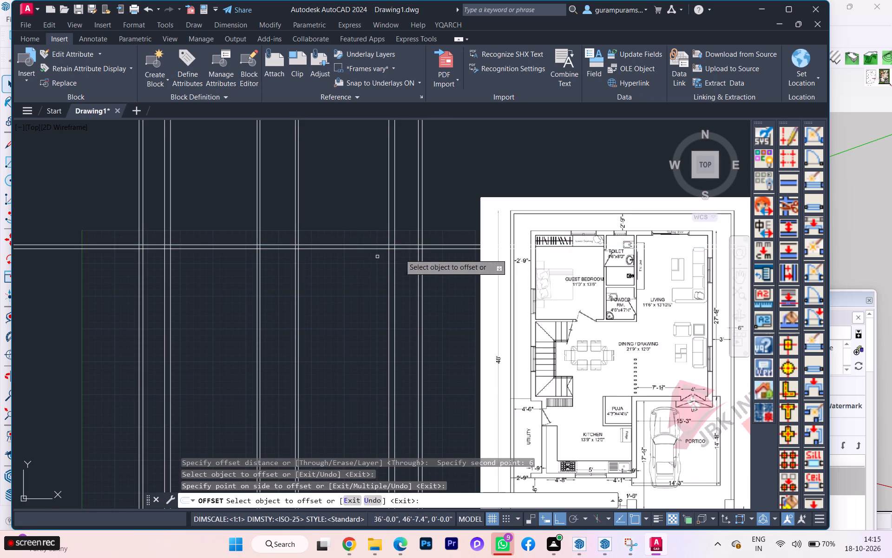
key(space)
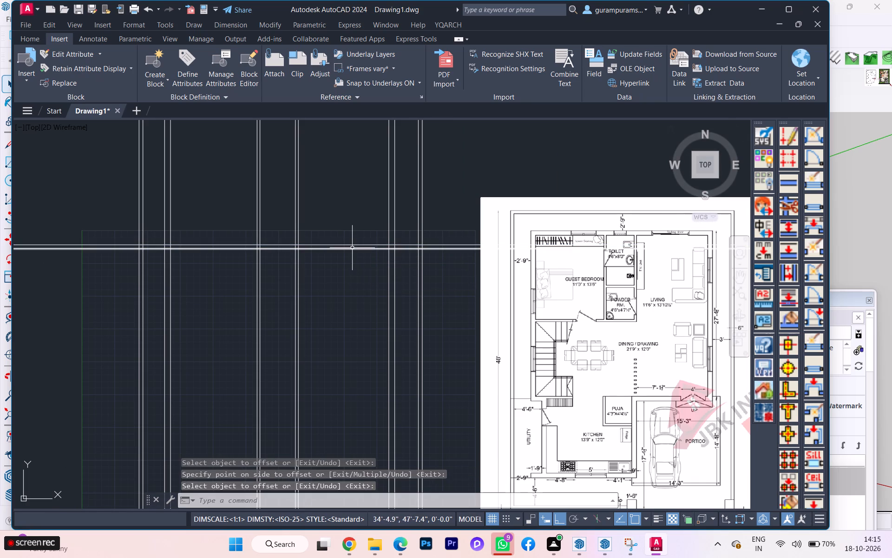
Offset the rear boundary wall's inner line 2'9" toward -Y for the rear setback.
key(space)
click(348, 250)
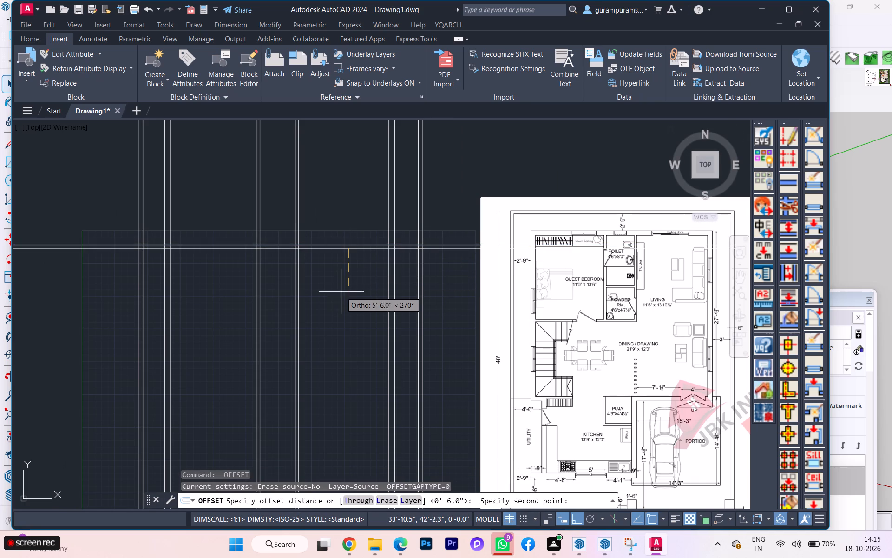
text(2'9)
key(Return)
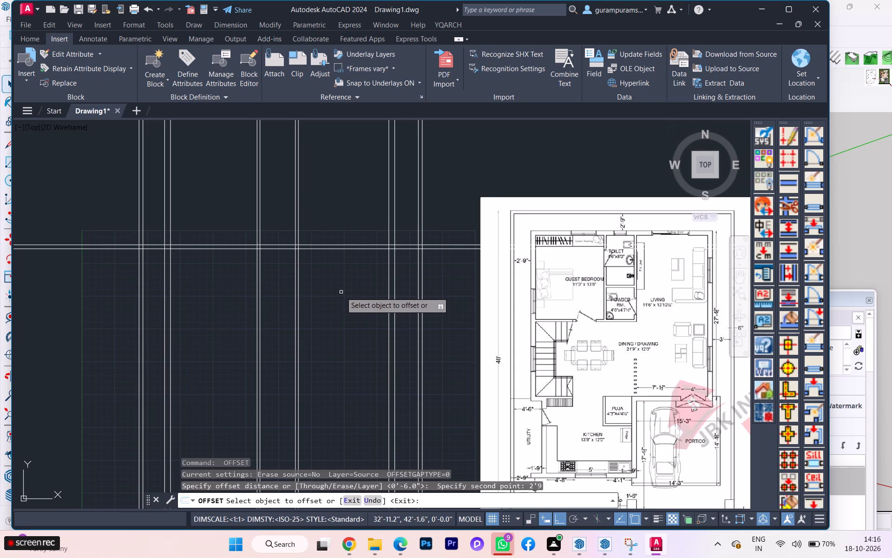
click(347, 249)
click(344, 263)
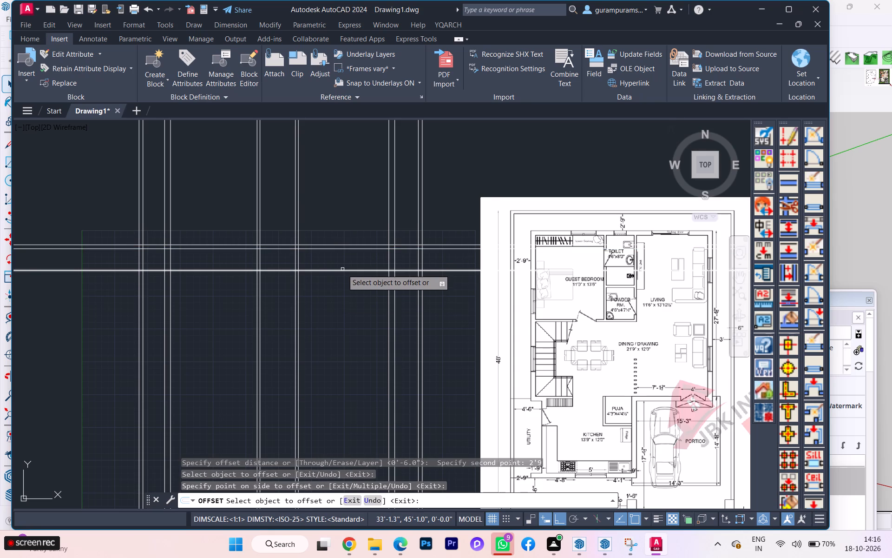
key(space)
Offset the rear setback line 9" toward -Y for the exterior wall thickness.
key(space)
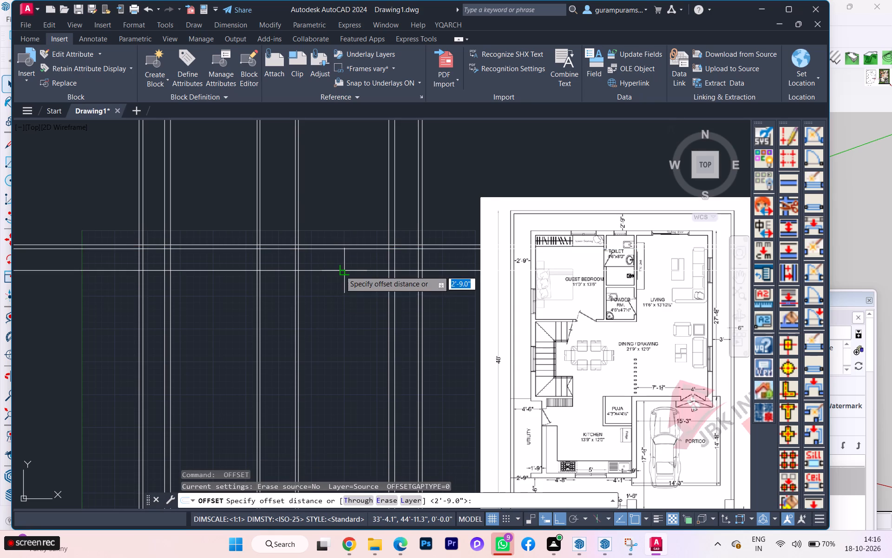
click(340, 270)
key(9)
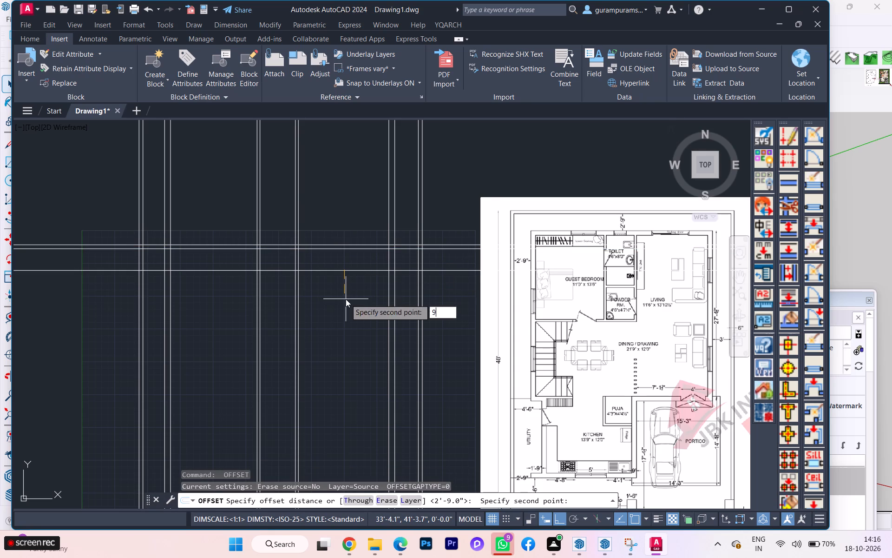
key(Return)
click(341, 268)
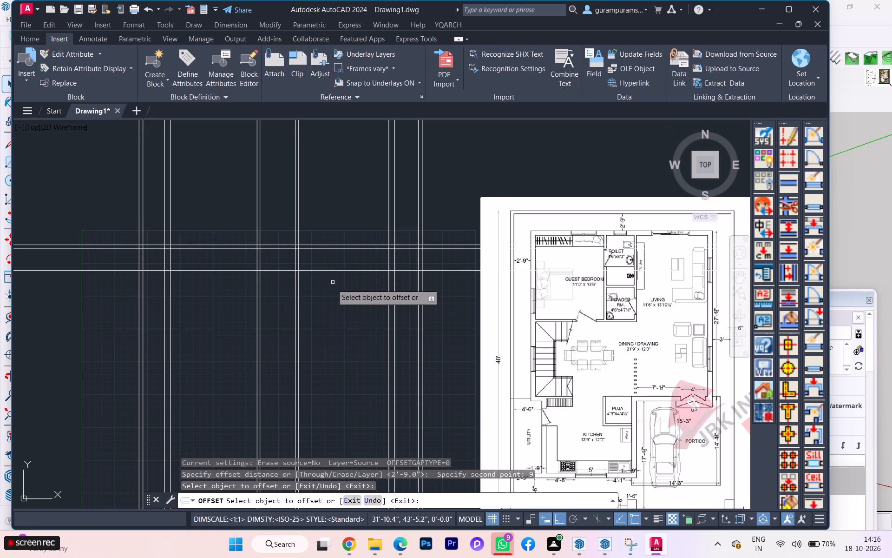
click(337, 270)
click(334, 280)
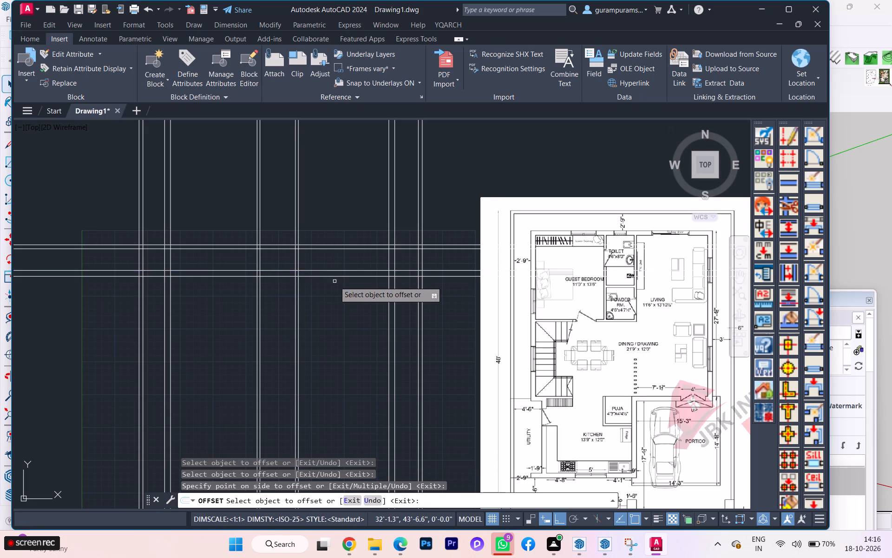
Offset the rear exterior wall's inner line 13'6" toward -Y for the guest bedroom depth.
click(343, 275)
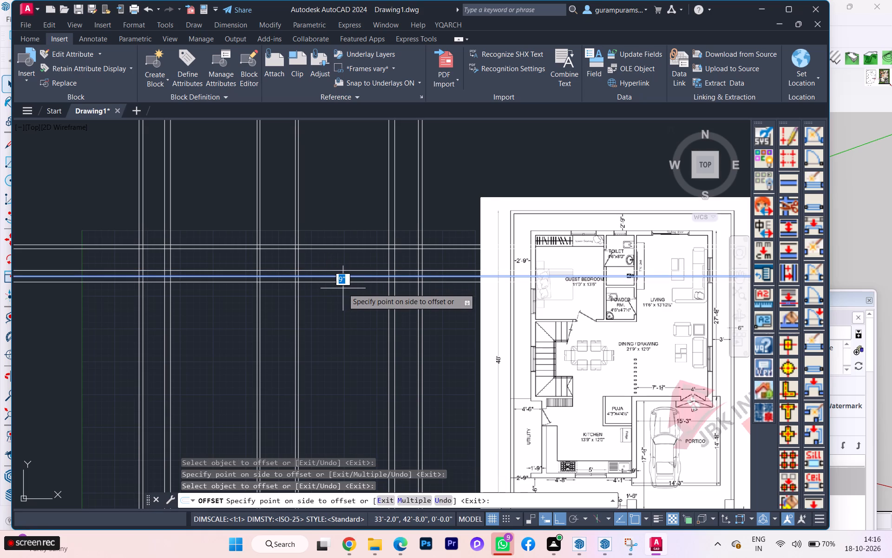
text(13'6)
key(Return)
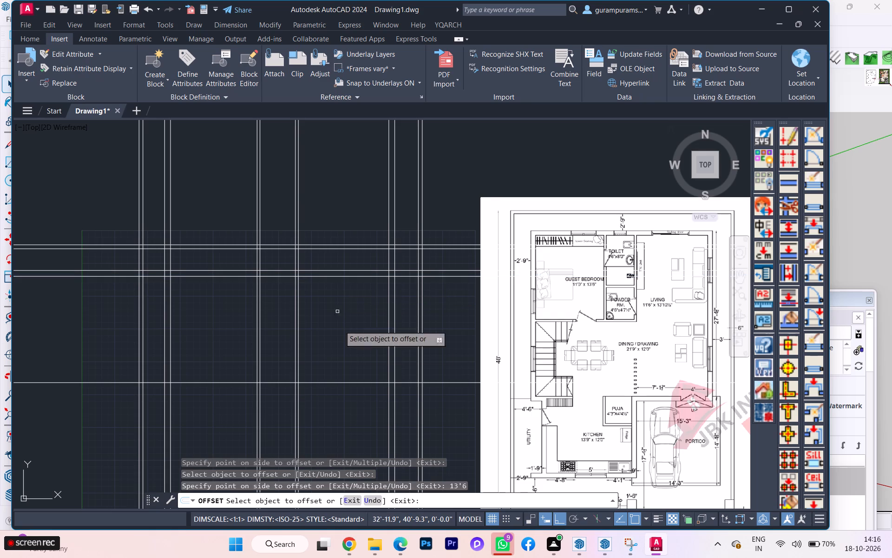
Offset the guest bedroom's front line 4.5" toward -Y for the partition wall thickness.
click(346, 385)
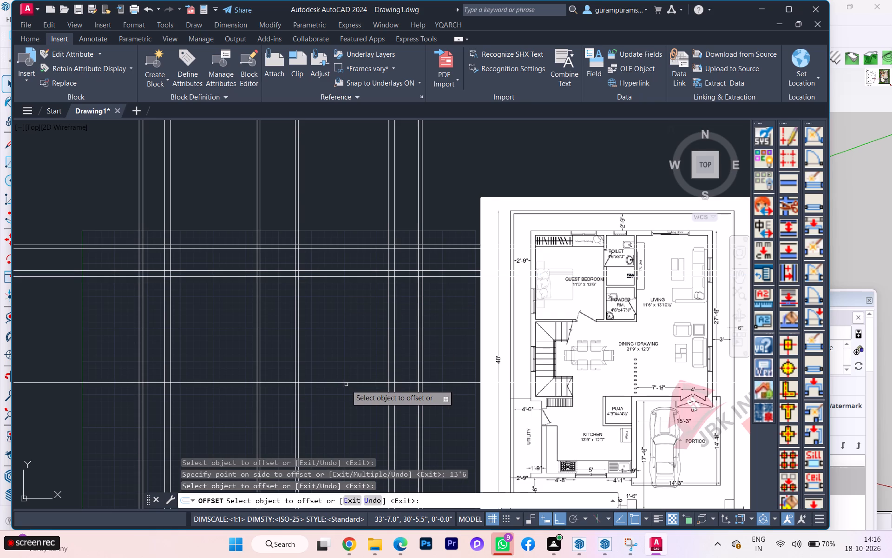
click(348, 384)
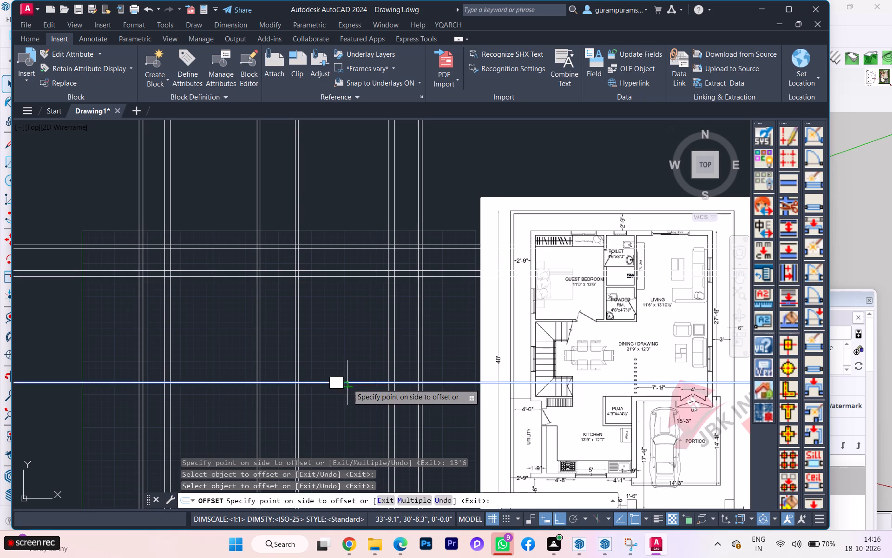
key(4)
key(period)
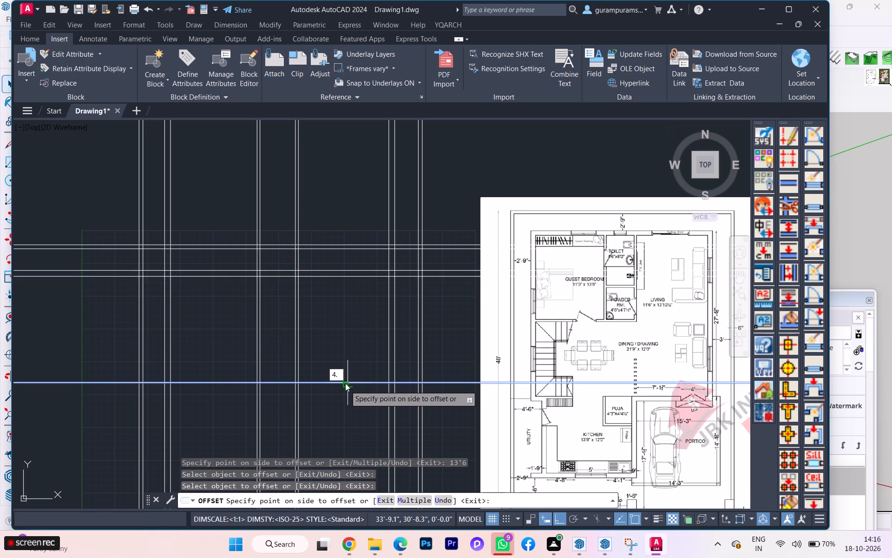
key(5)
key(Return)
Offset the bedroom partition's lower line 12' toward -Y for the dining/drawing room depth.
click(344, 385)
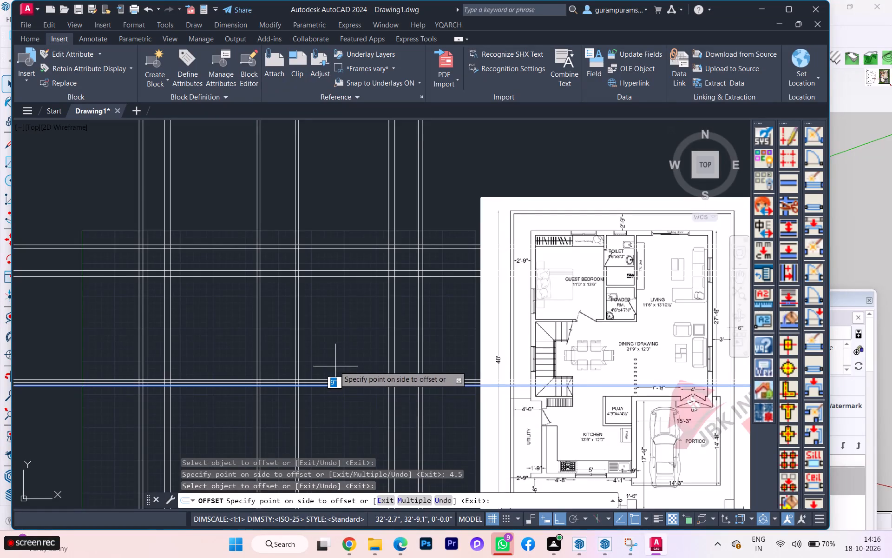
scroll(332, 364, down, 1)
scroll(332, 364, up, 1)
scroll(332, 364, down, 1)
scroll(341, 392, up, 2)
scroll(341, 391, down, 1)
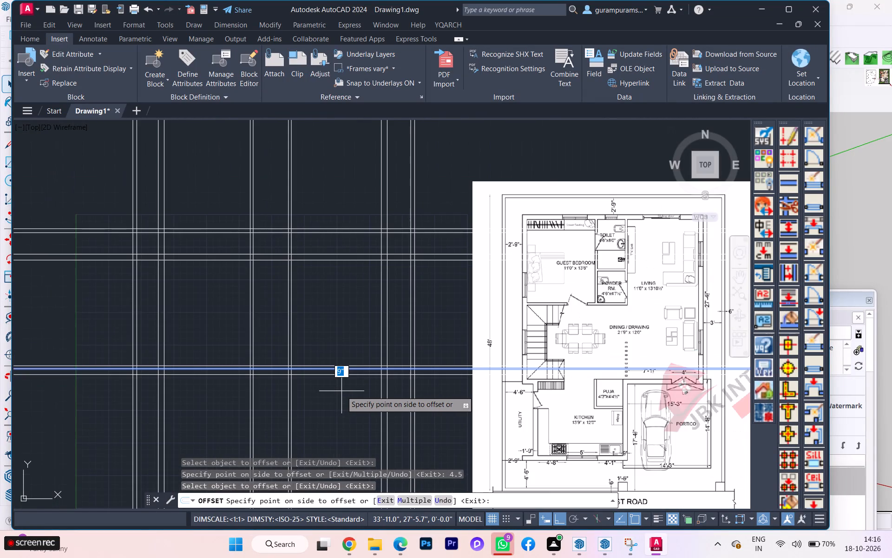
scroll(341, 391, up, 1)
scroll(341, 391, down, 1)
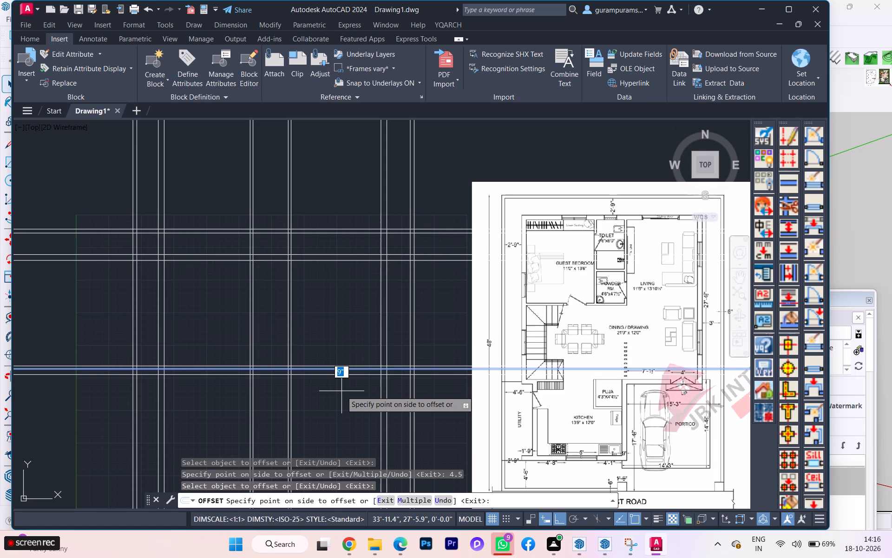
text(12')
key(Return)
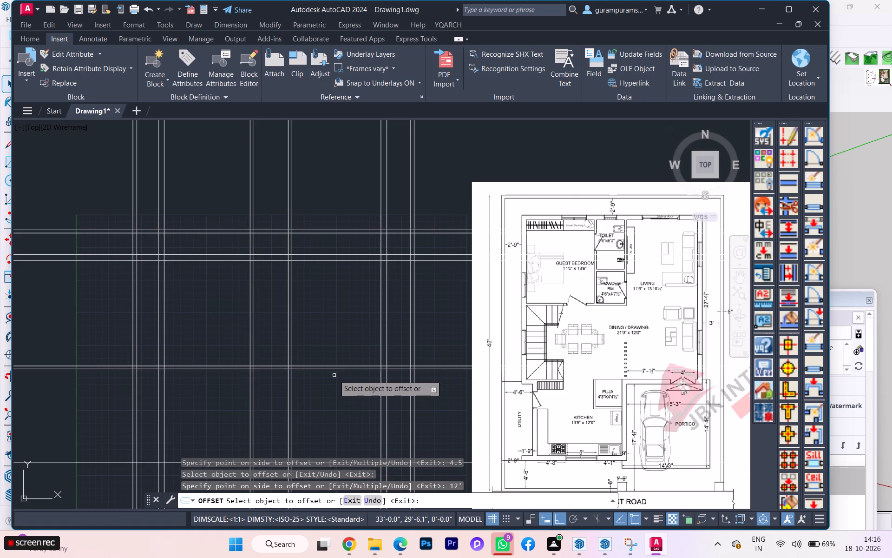
Offset the dining/drawing room's front line 4.5" toward -Y for the partition wall before the kitchen.
scroll(334, 375, down, 1)
scroll(334, 375, up, 1)
scroll(269, 281, down, 1)
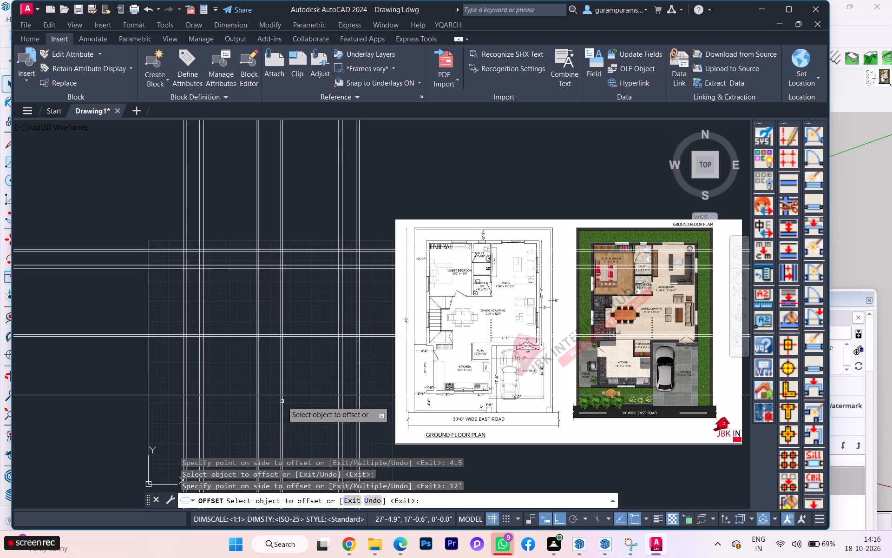
scroll(307, 413, up, 1)
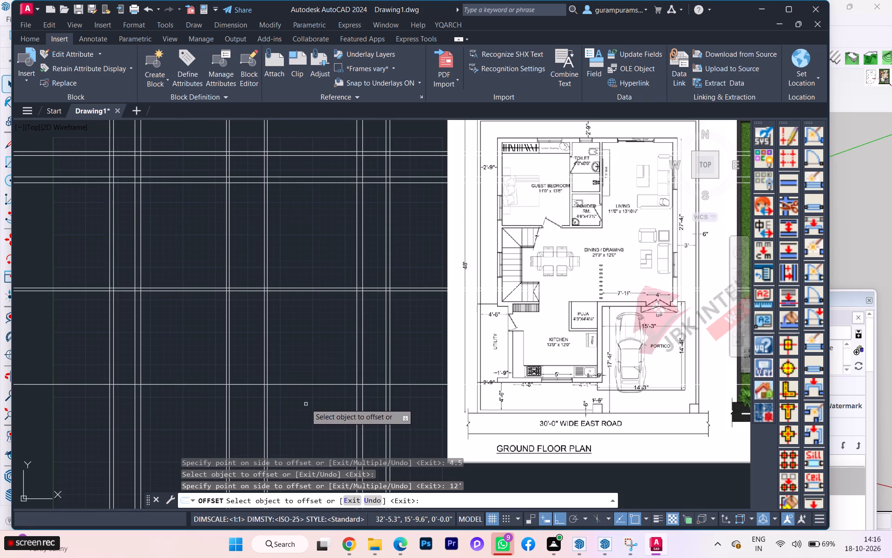
middle_drag(305, 395, 305, 394)
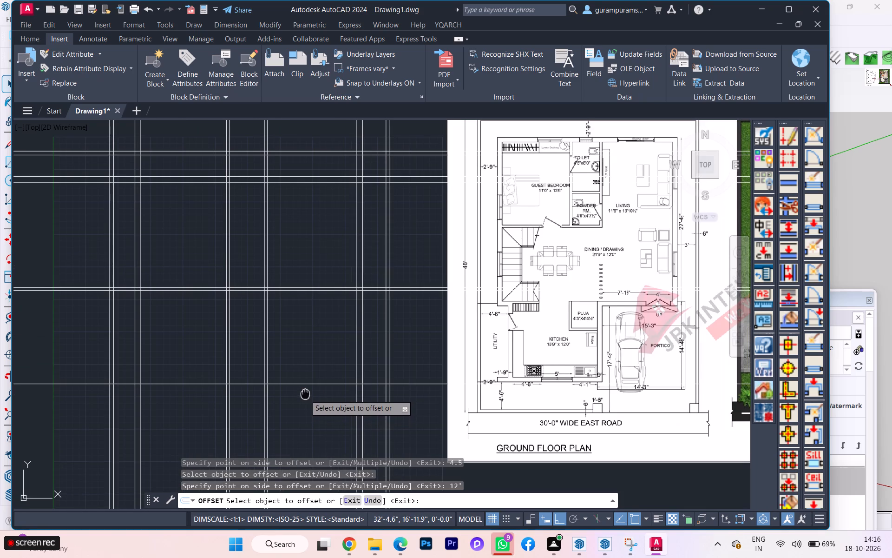
middle_drag(305, 394, 304, 372)
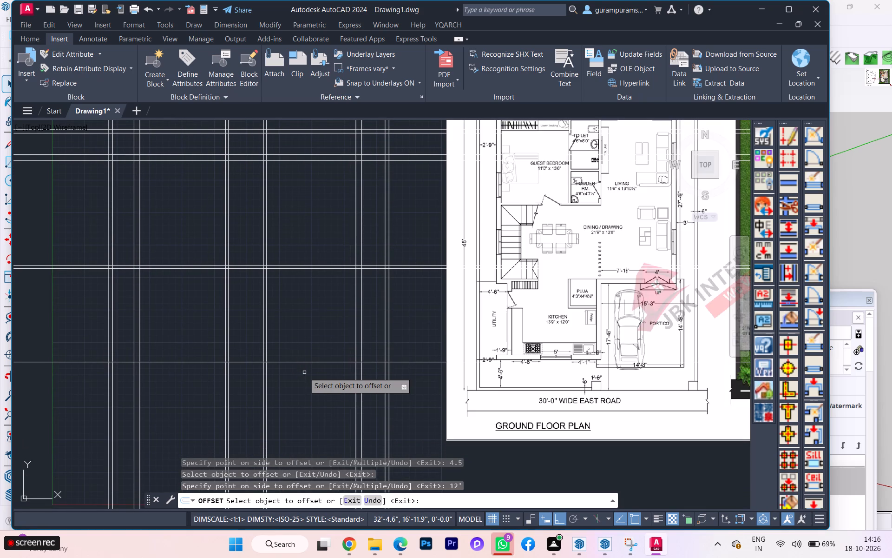
click(306, 363)
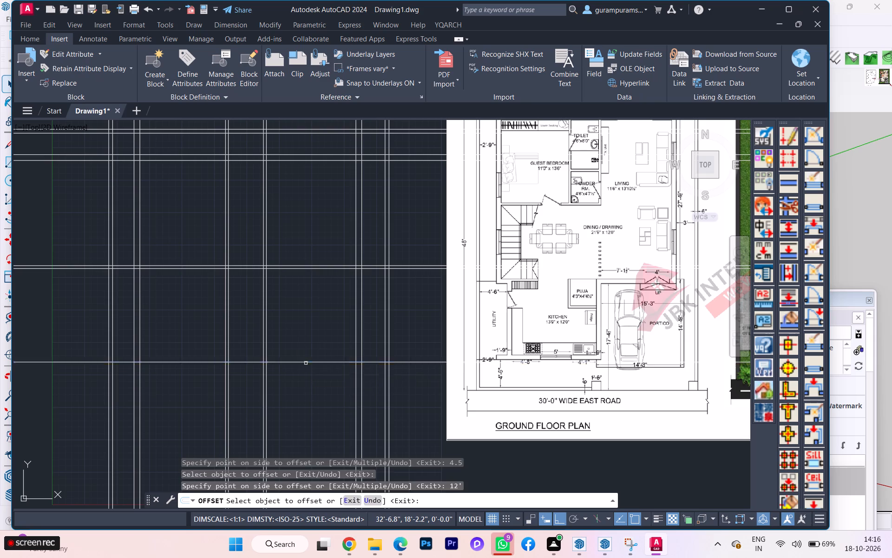
text(4.5)
key(Return)
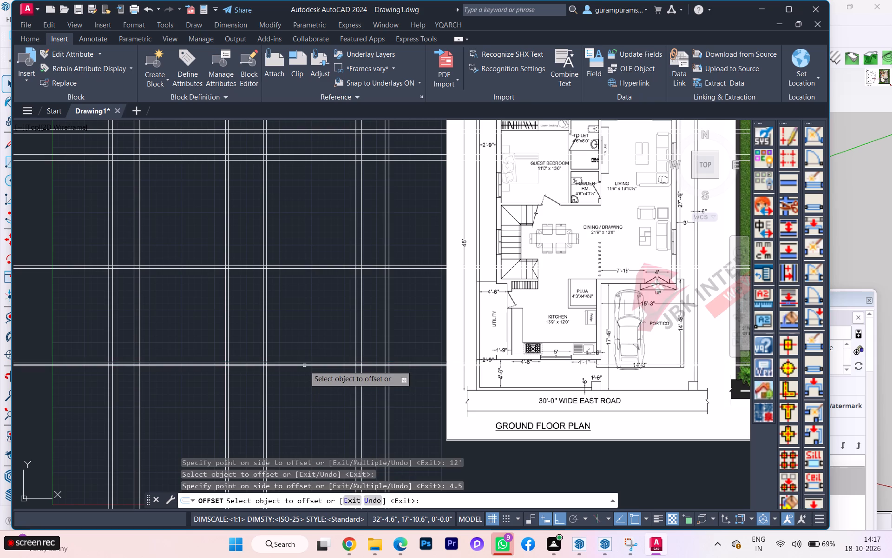
Offset the kitchen partition's lower line 12' toward -Y for the kitchen depth.
click(304, 365)
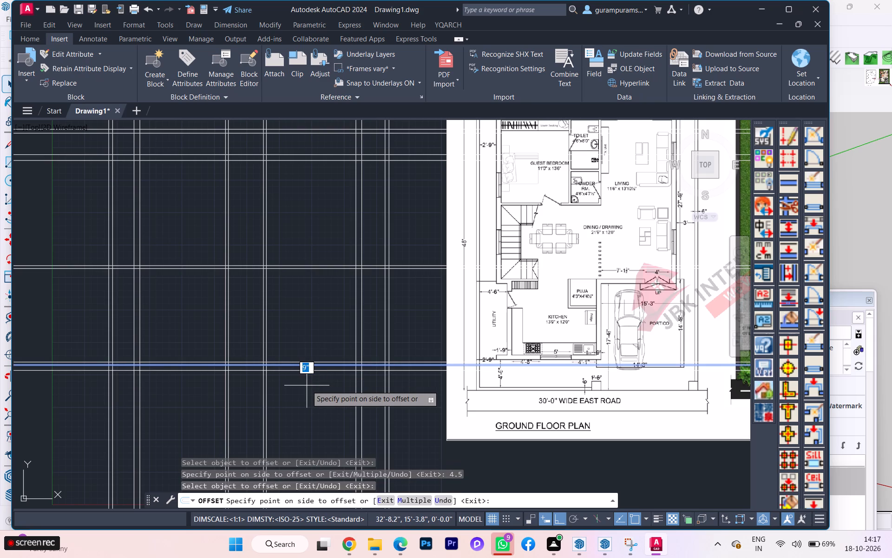
text(12)
key(apostrophe)
key(Return)
Offset the kitchen's front line 9" toward -Y for the front exterior wall thickness.
scroll(305, 300, down, 1)
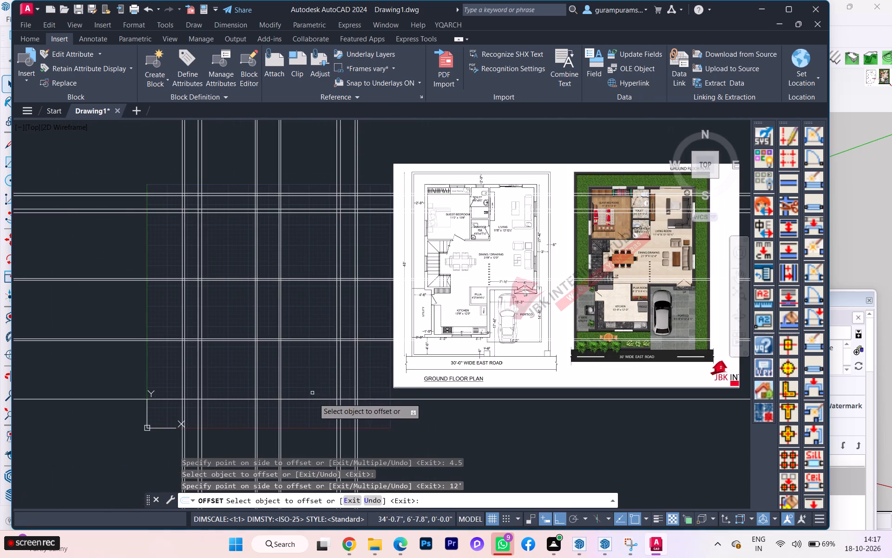
scroll(315, 399, up, 2)
click(313, 399)
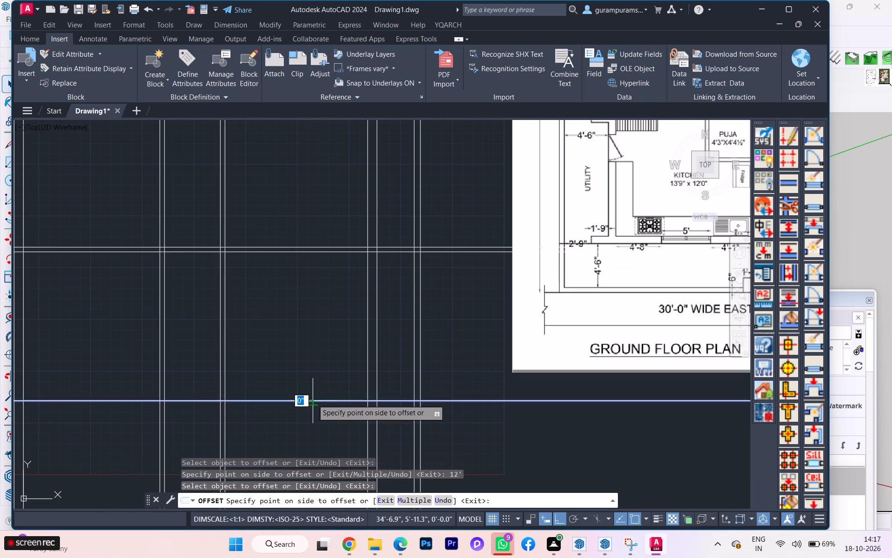
scroll(309, 404, down, 1)
scroll(309, 404, up, 1)
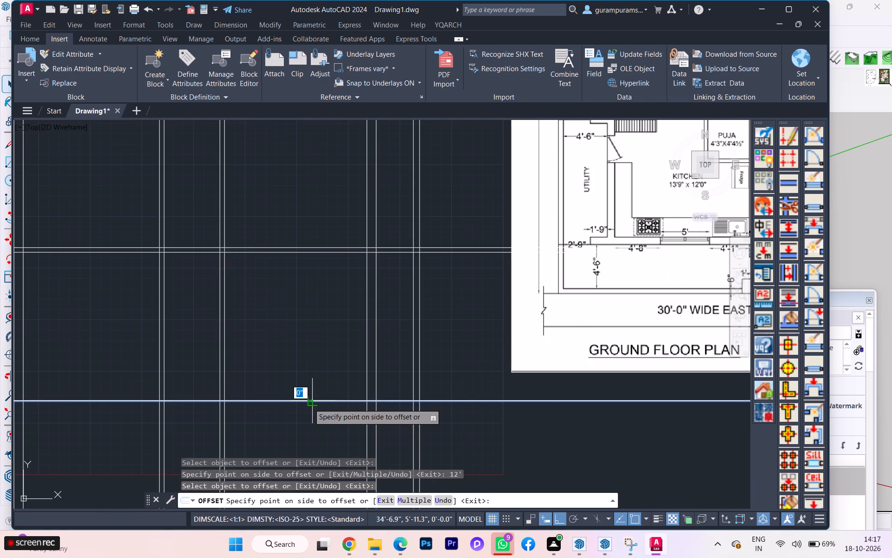
scroll(309, 404, down, 1)
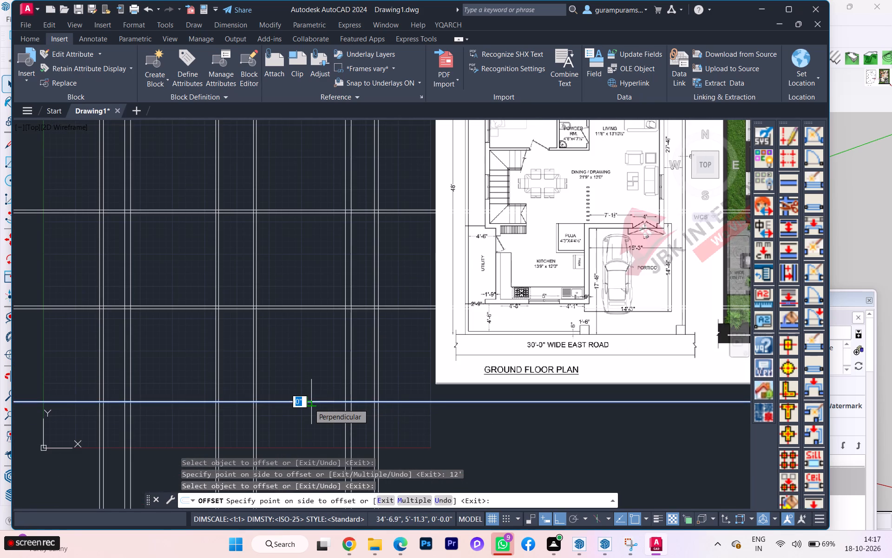
key(9)
key(Return)
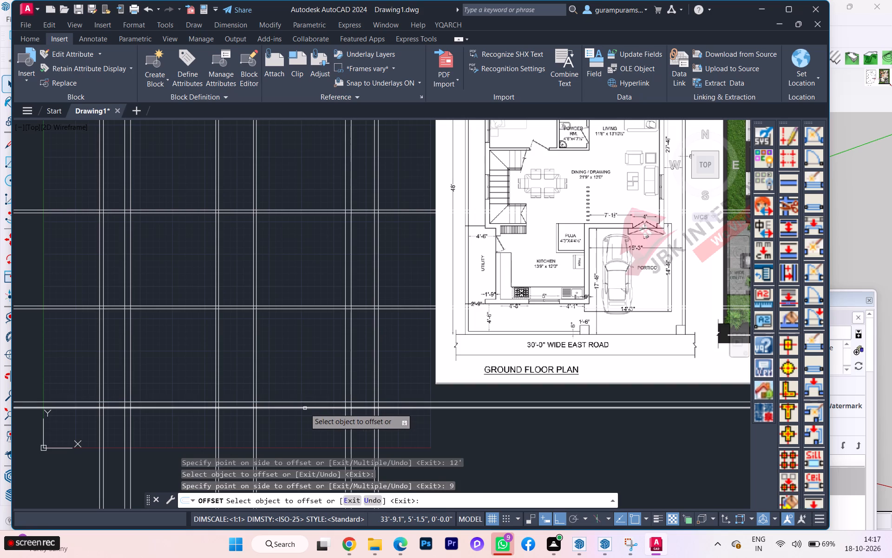
Offset the front exterior wall's outer line 4'6" toward -Y for the front setback.
click(305, 408)
text(4'6)
key(Return)
Offset the front setback line 6" toward -Y for the front boundary wall thickness.
scroll(275, 363, down, 1)
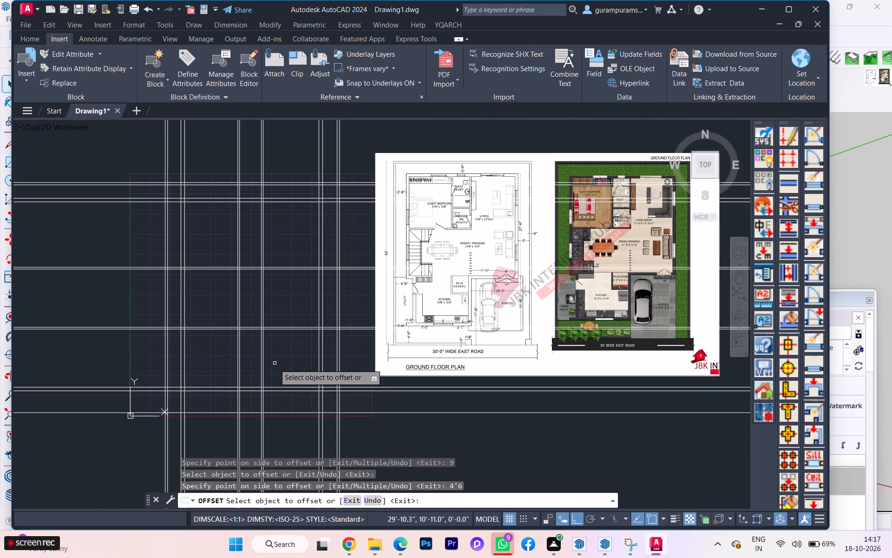
scroll(279, 424, up, 1)
click(284, 406)
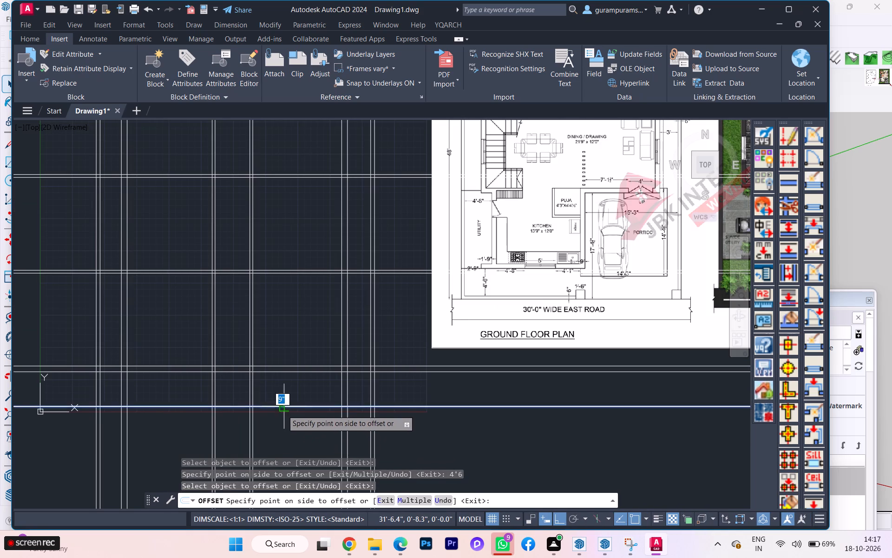
key(6)
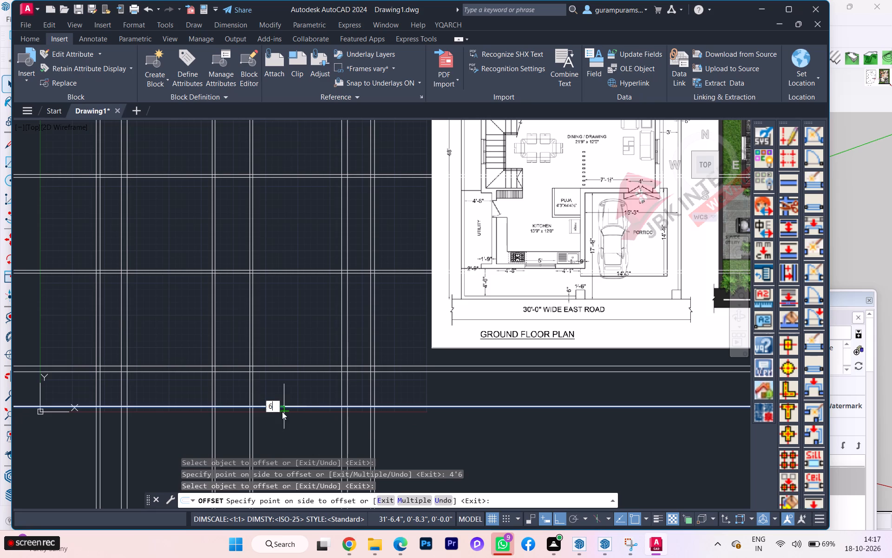
key(Return)
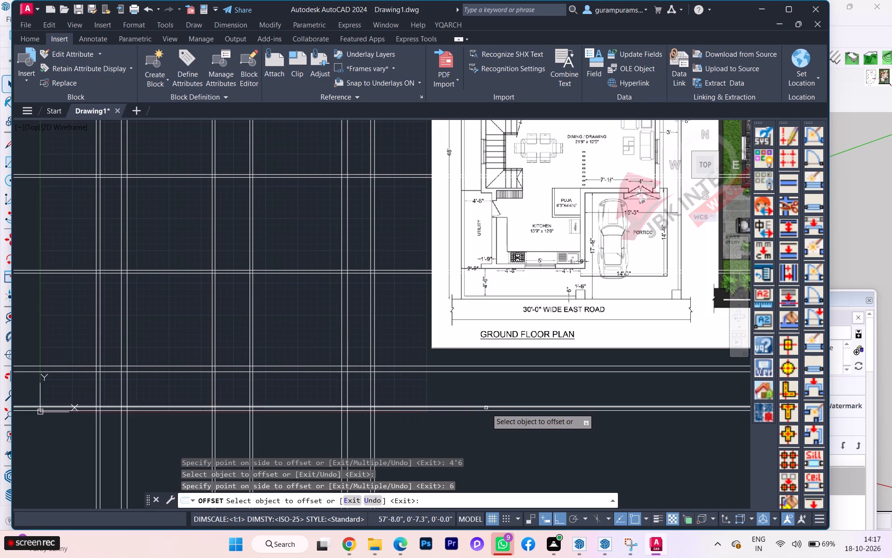
Examine the reference ground floor plan's room and portico dimensions against the construction line grid, and end the Offset command.
scroll(486, 408, down, 1)
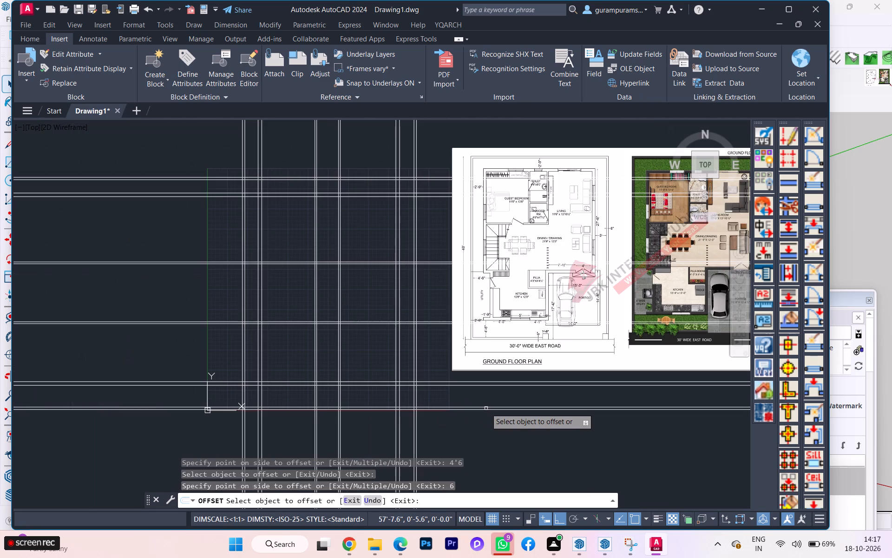
scroll(544, 347, up, 2)
scroll(569, 316, down, 1)
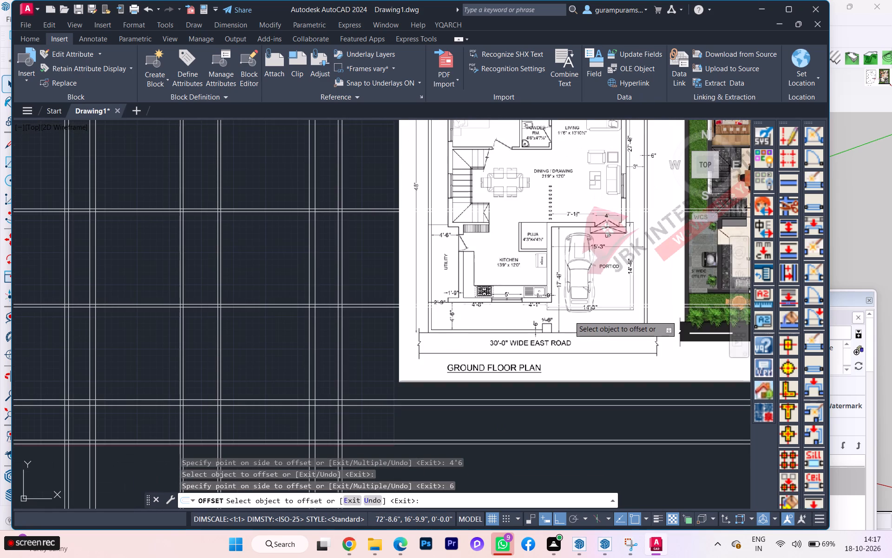
scroll(566, 328, down, 1)
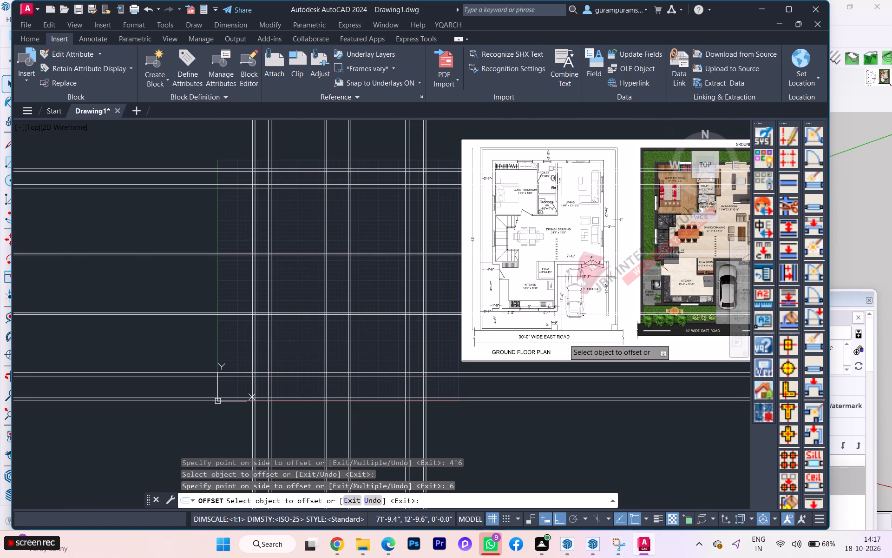
scroll(544, 200, up, 1)
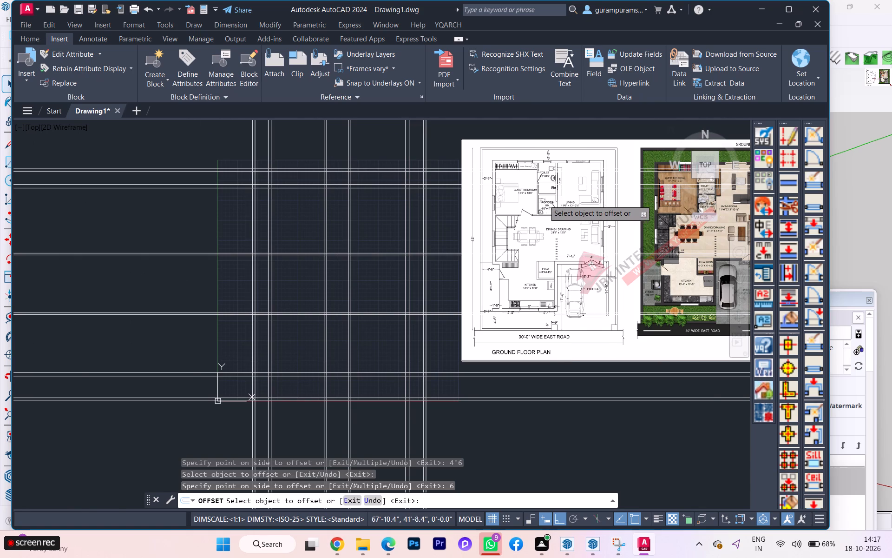
scroll(546, 199, down, 1)
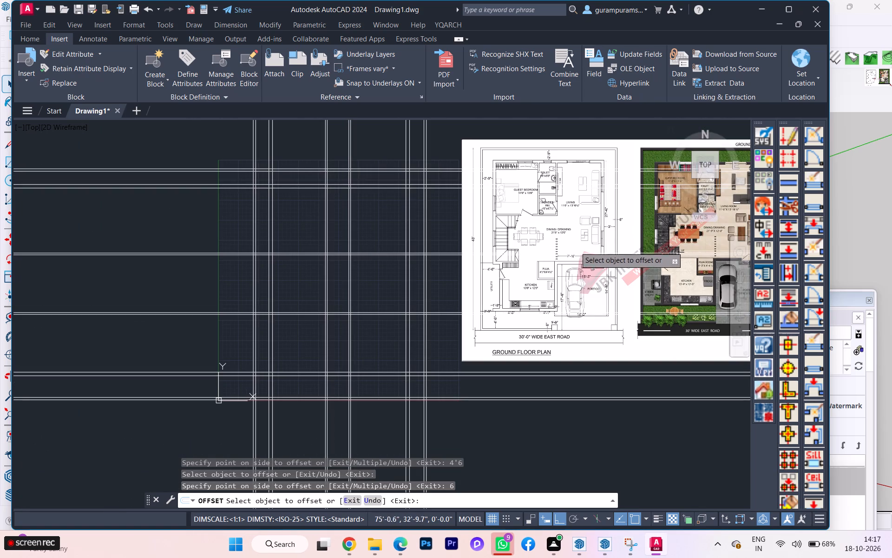
scroll(590, 270, up, 1)
scroll(635, 275, up, 1)
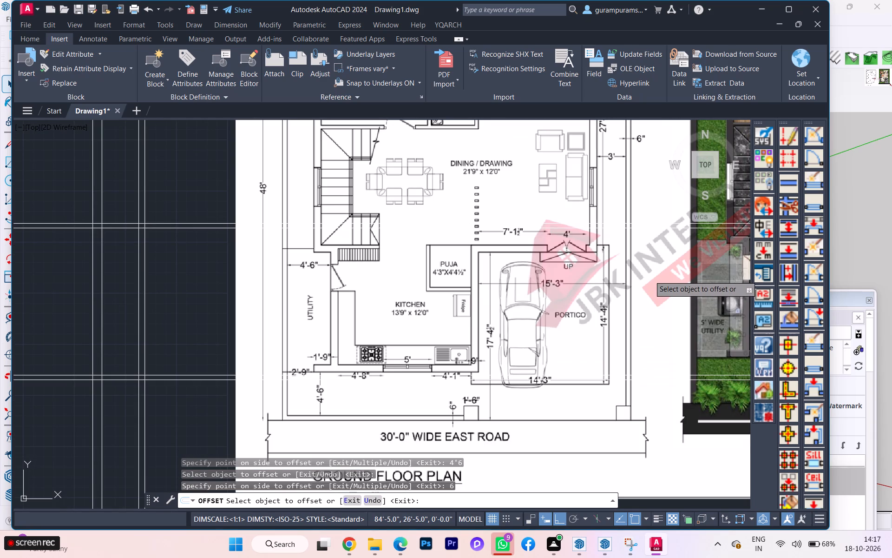
scroll(649, 276, down, 1)
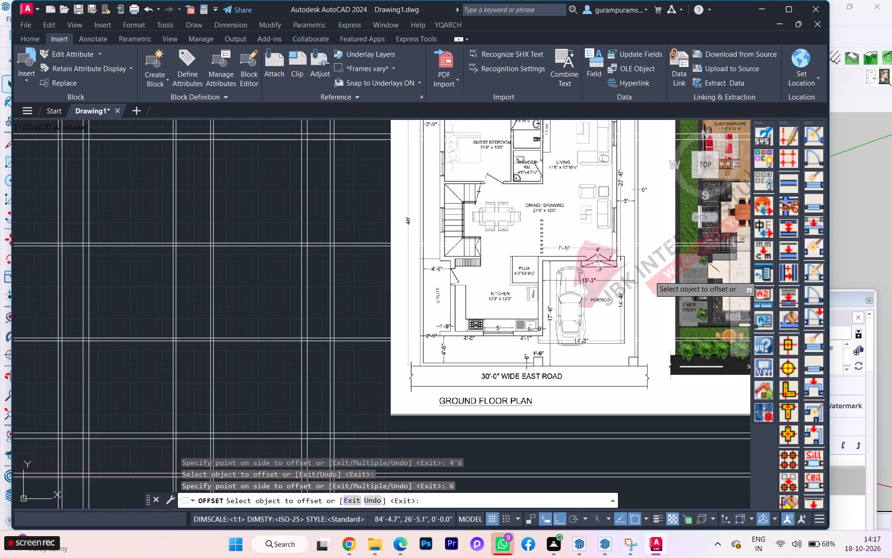
scroll(649, 276, down, 1)
key(Escape)
Trim the construction line overhangs outside the plot's outer boundary wall lines on all four sides.
key(t)
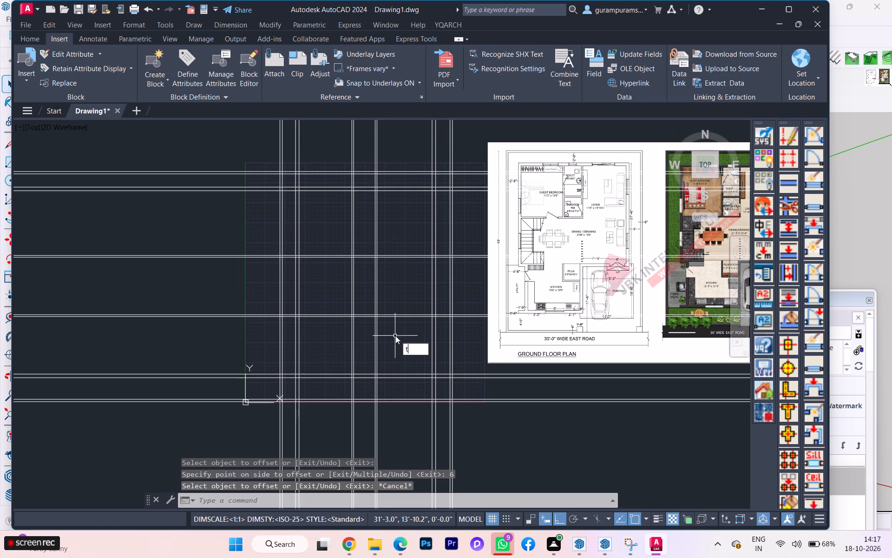
key(r)
key(Return)
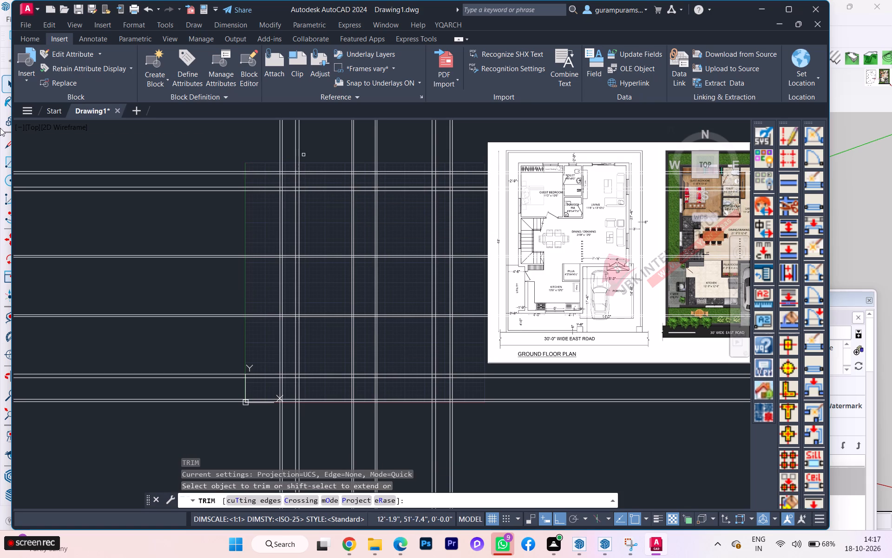
drag(135, 158, 222, 475)
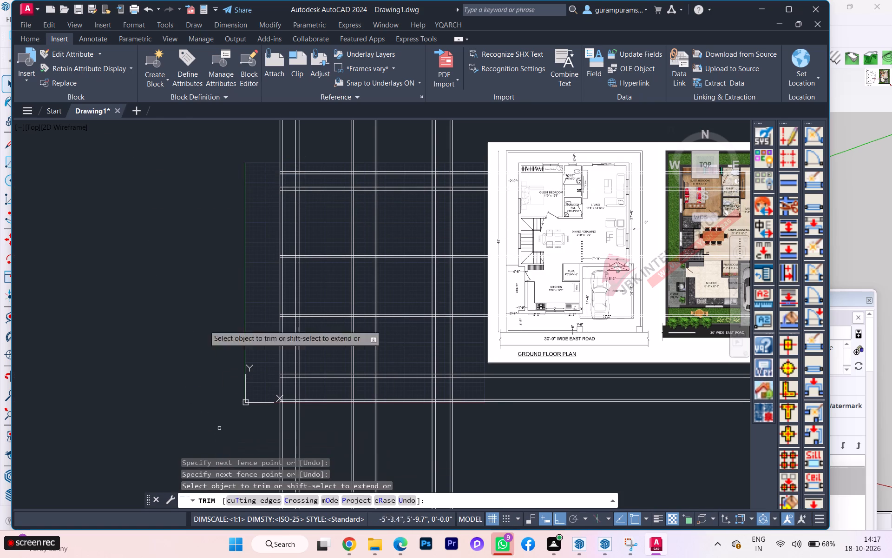
scroll(189, 283, down, 2)
click(192, 391)
drag(322, 385, 340, 383)
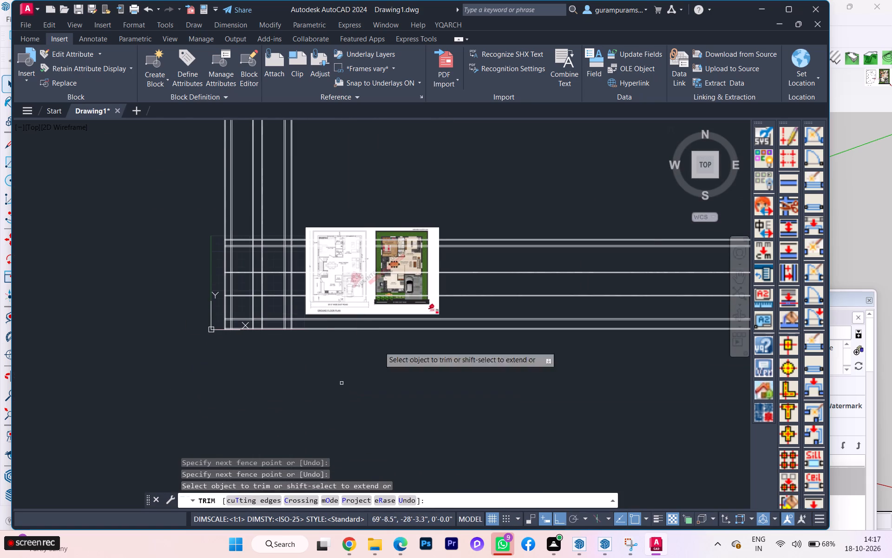
drag(466, 211, 510, 390)
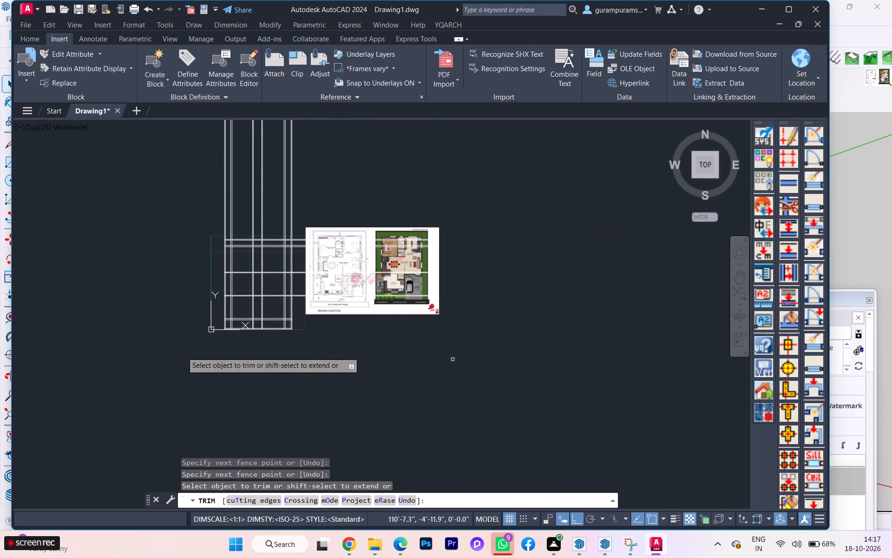
scroll(185, 246, up, 2)
drag(228, 164, 555, 124)
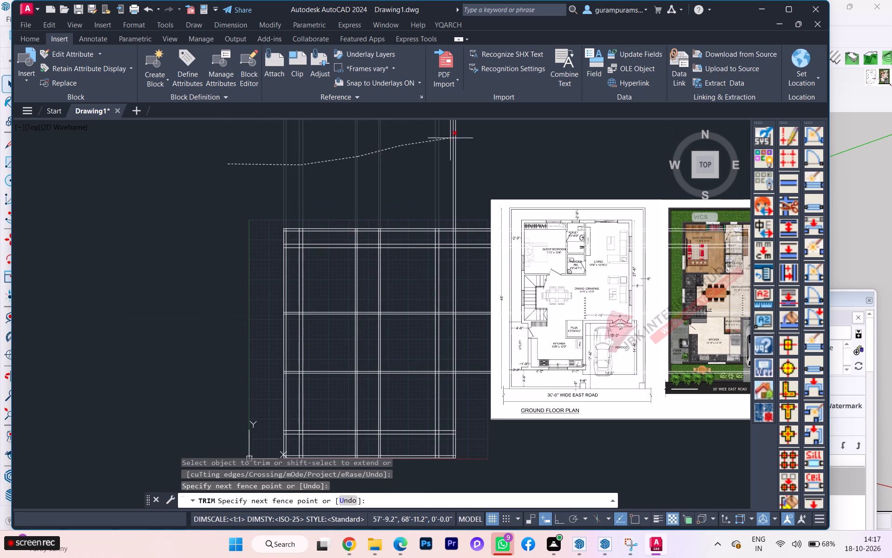
drag(555, 124, 562, 123)
key(Escape)
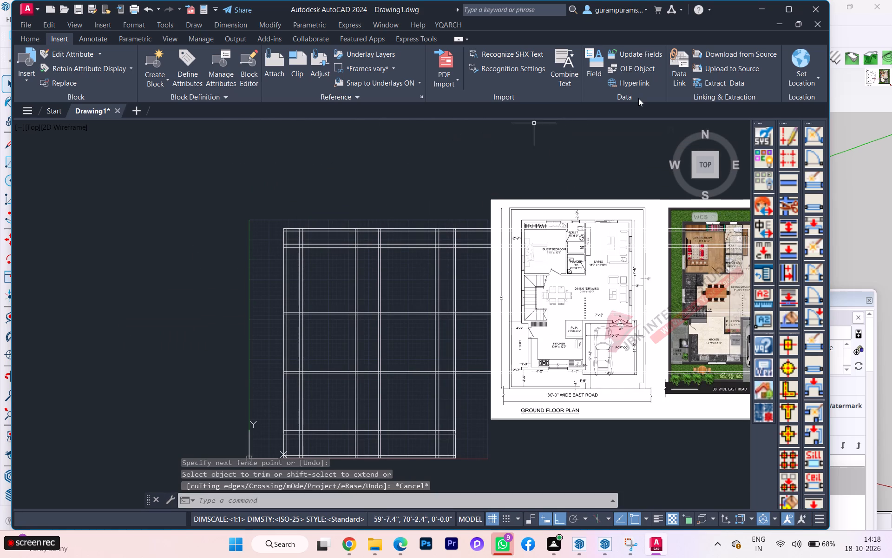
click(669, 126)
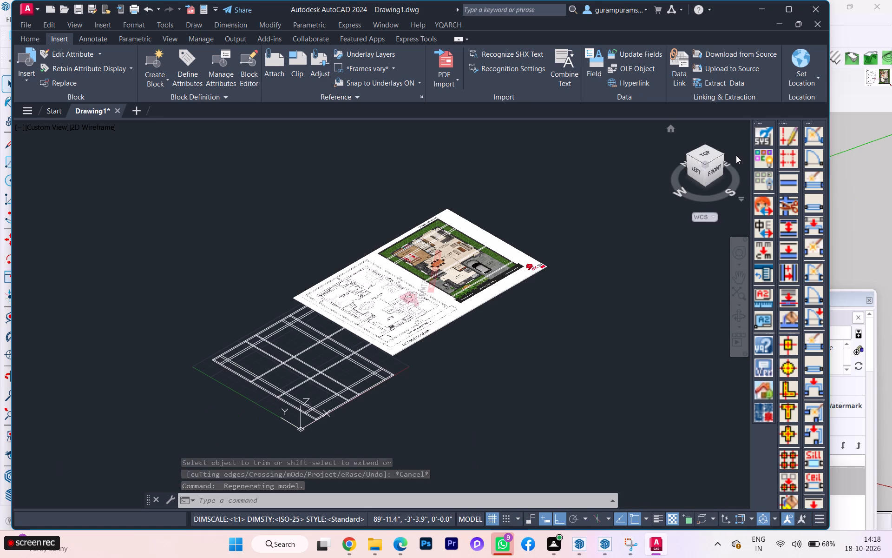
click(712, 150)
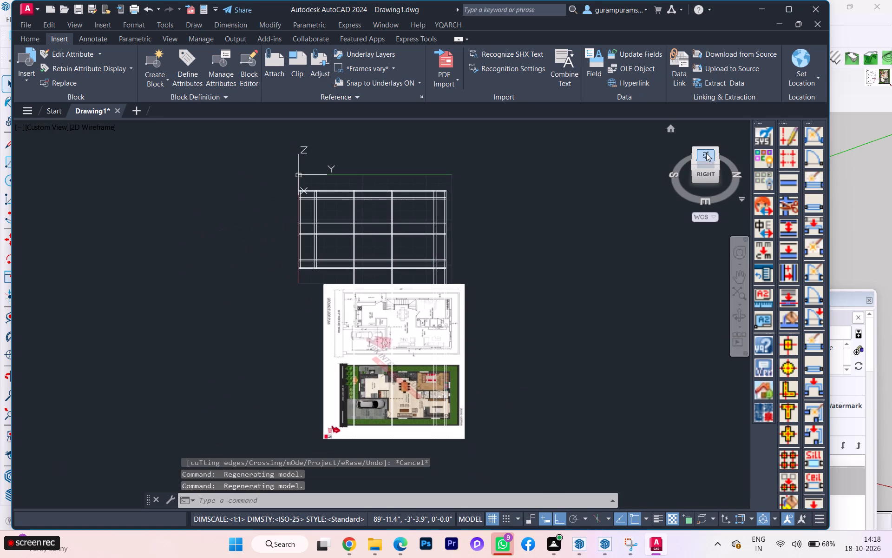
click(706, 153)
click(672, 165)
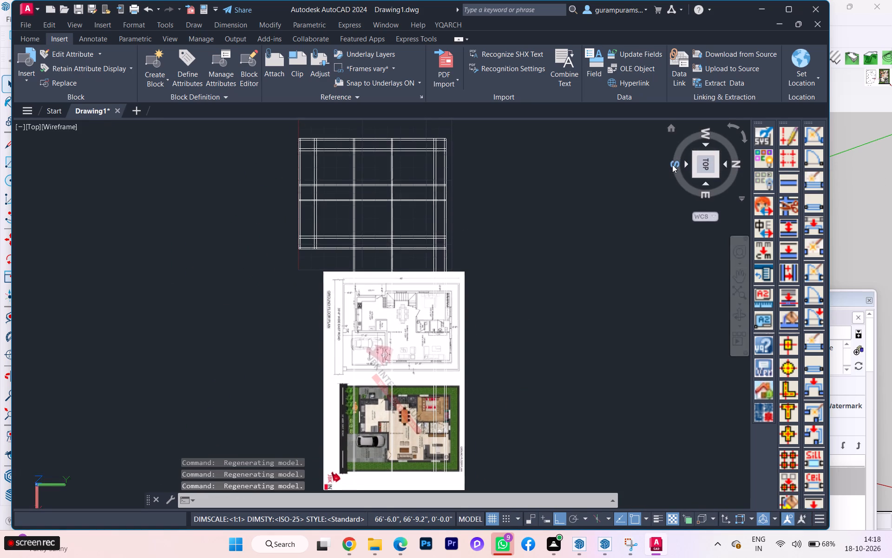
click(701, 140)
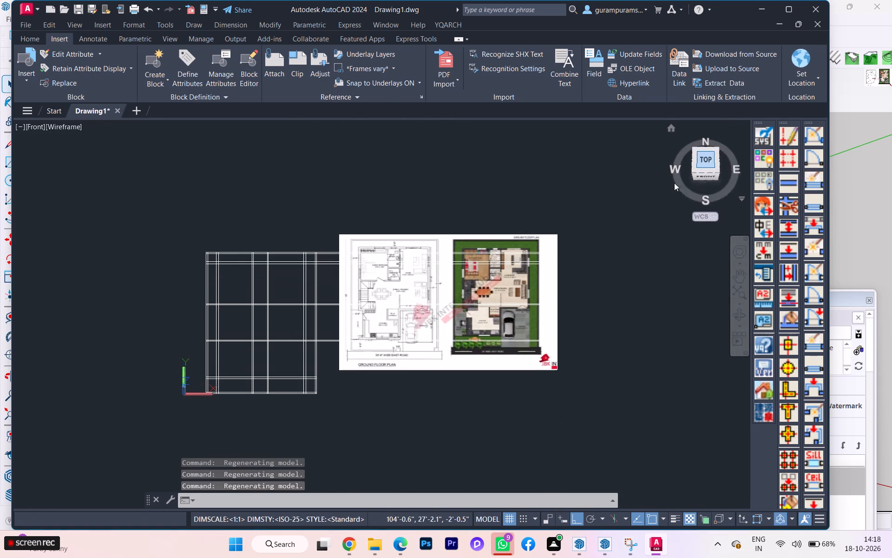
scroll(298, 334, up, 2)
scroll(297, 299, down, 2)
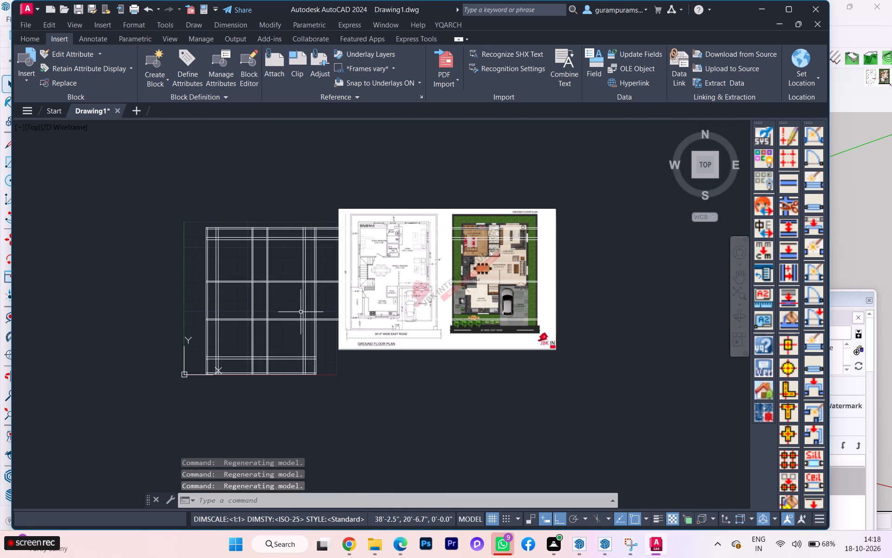
Trim the leftover horizontal line ends between the +X side boundary wall and the reference plan image.
key(t)
key(r)
key(Return)
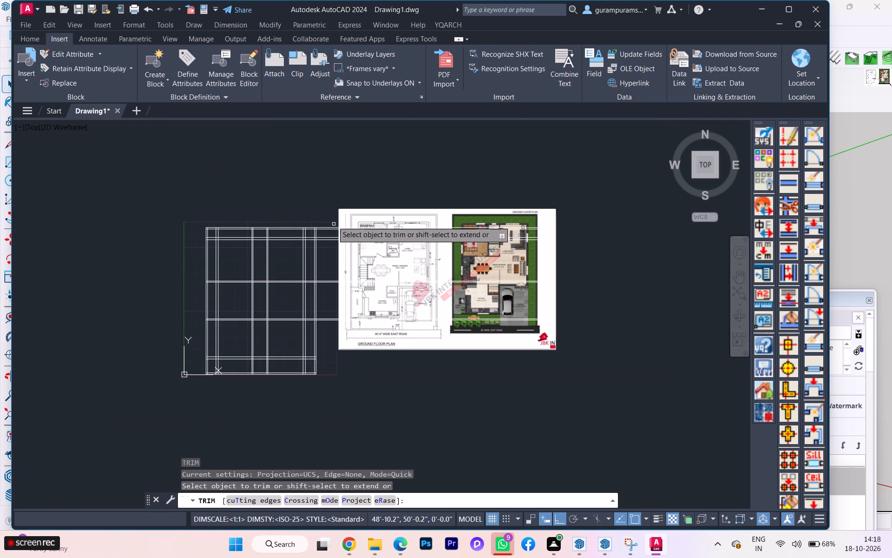
drag(329, 218, 329, 328)
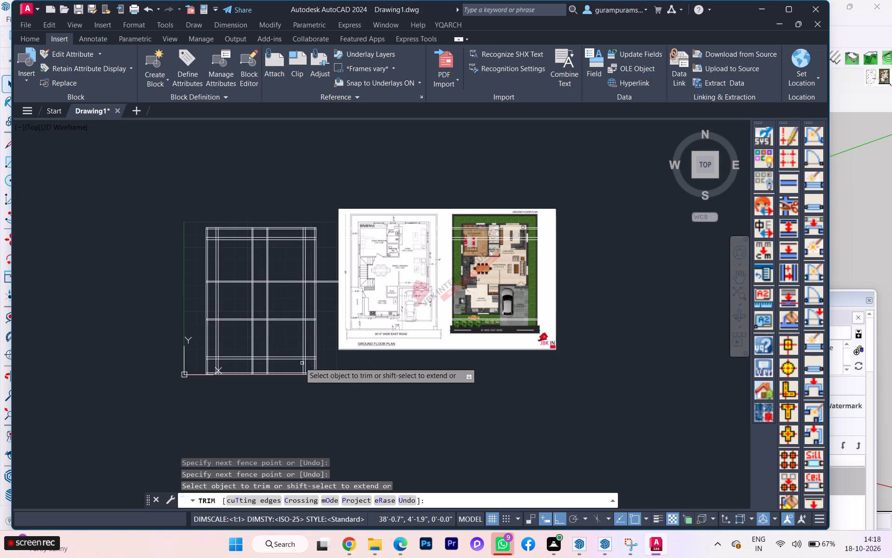
scroll(293, 336, up, 2)
click(382, 180)
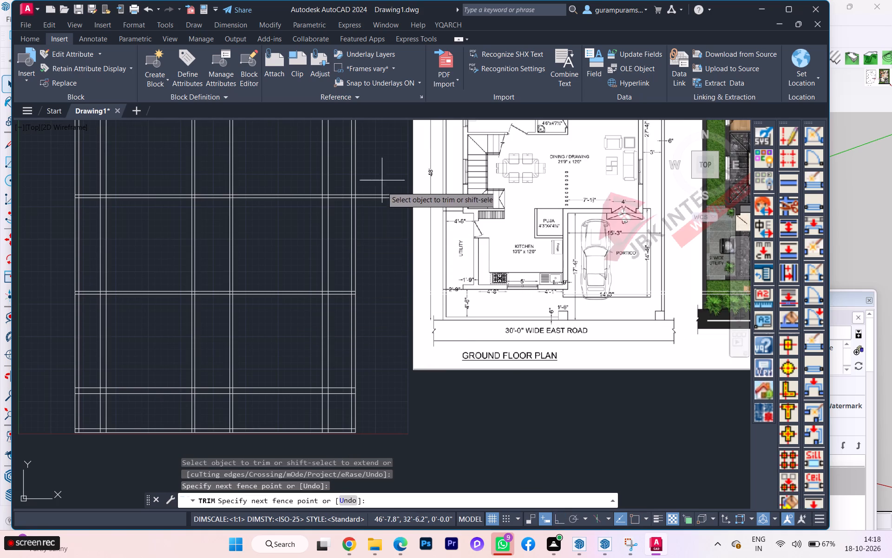
click(376, 249)
Trim the interior and +X side exterior wall lines out of the rear setback, and the upper horizontal lines out of the +X side setback.
scroll(374, 301, down, 2)
scroll(429, 215, up, 3)
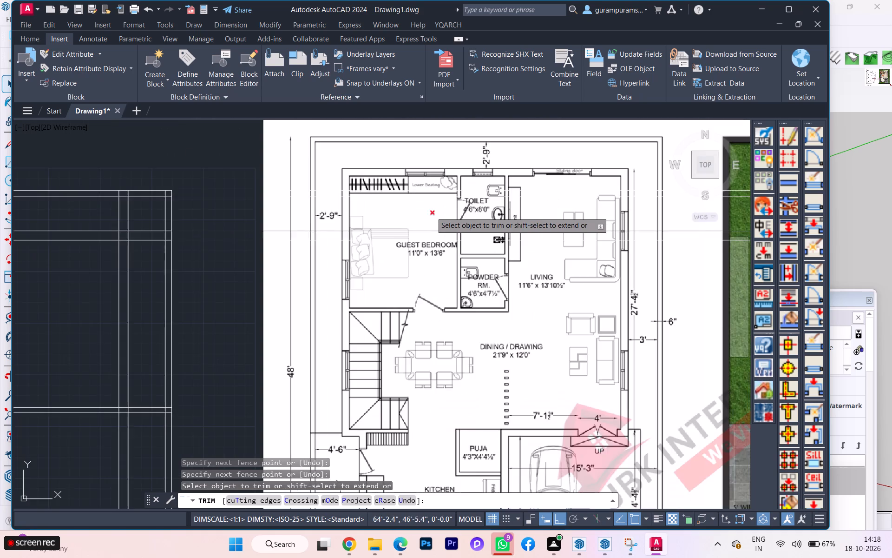
scroll(432, 212, down, 2)
scroll(288, 207, up, 1)
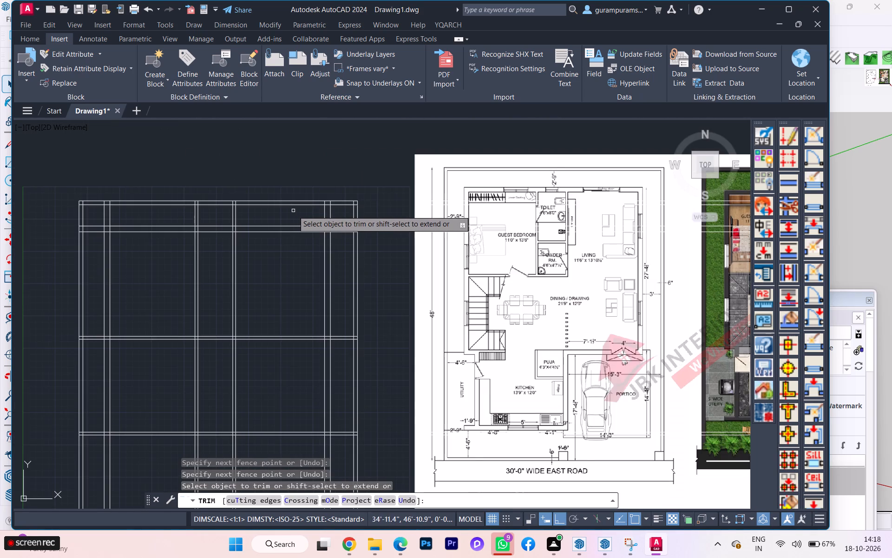
scroll(294, 211, up, 1)
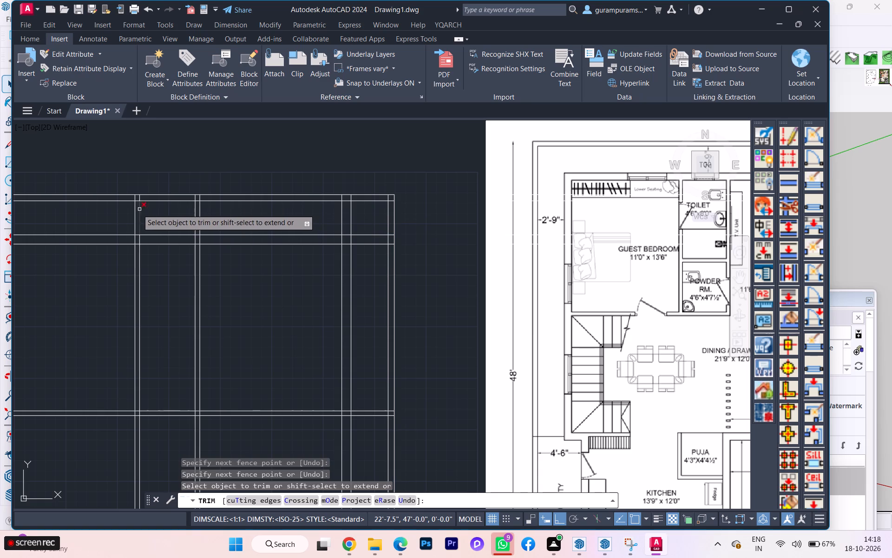
click(131, 208)
click(360, 217)
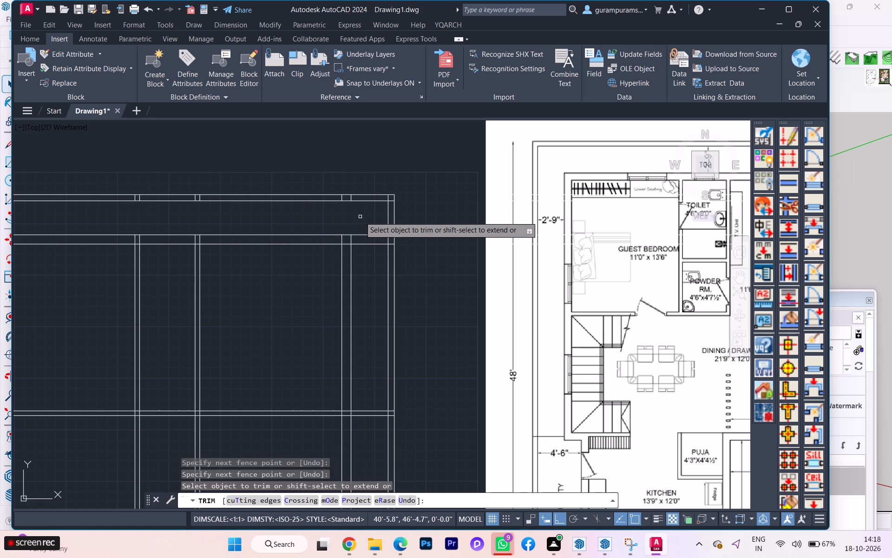
click(362, 220)
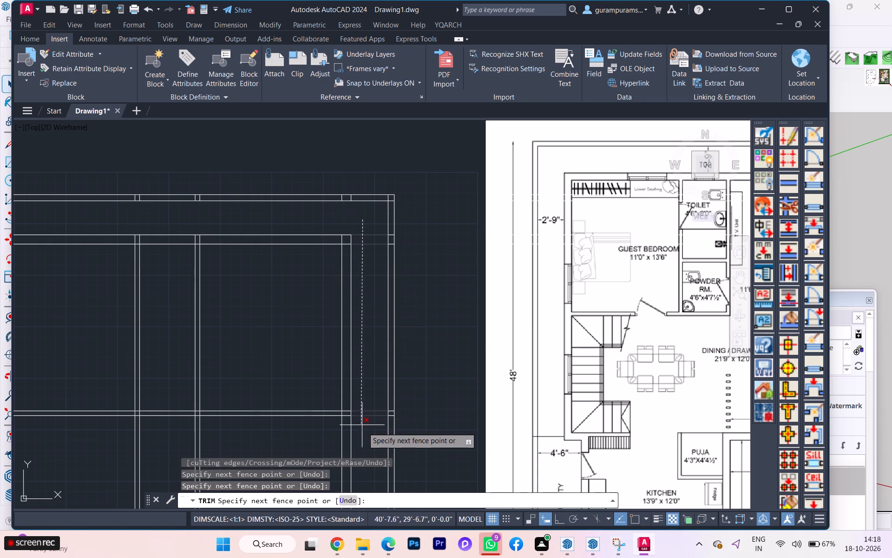
click(363, 428)
Trim the -X side exterior wall's two lines out of the rear boundary wall thickness.
scroll(338, 315, down, 2)
scroll(338, 314, up, 1)
scroll(339, 314, down, 1)
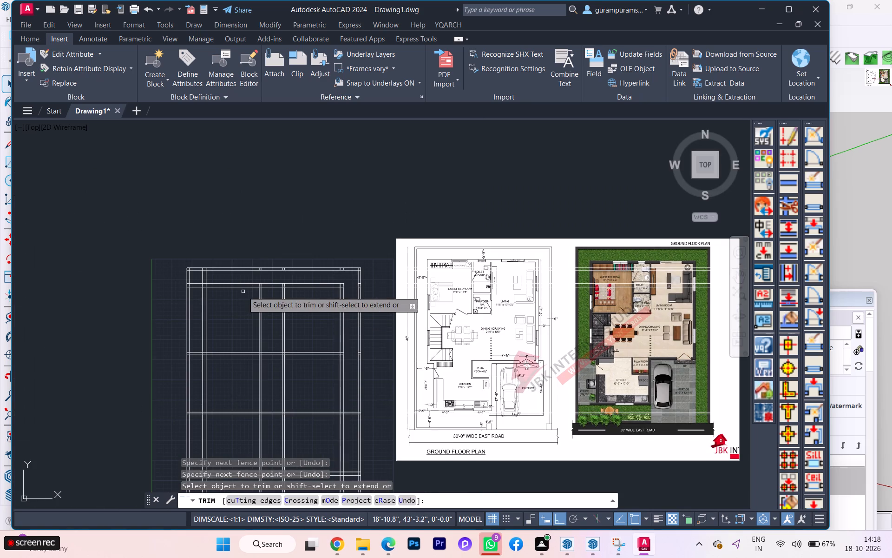
scroll(242, 291, up, 3)
scroll(230, 285, down, 1)
scroll(195, 257, up, 3)
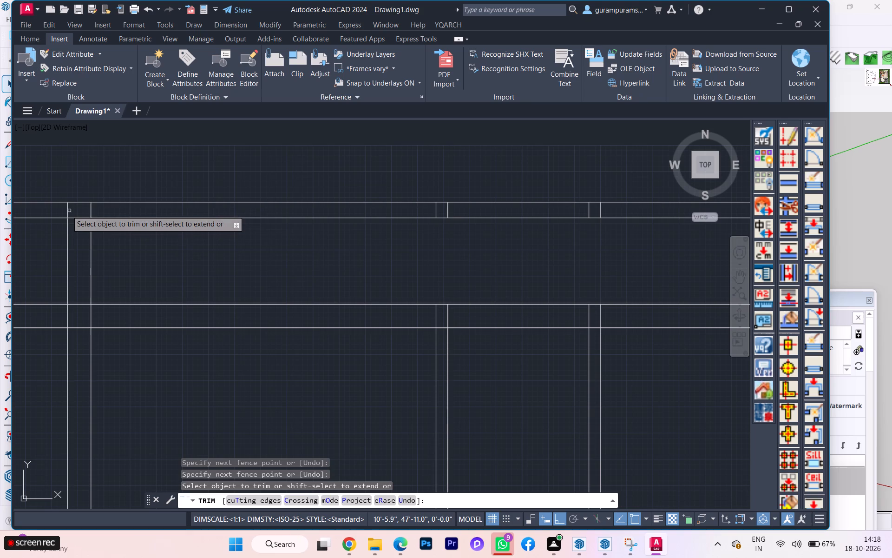
click(63, 210)
click(144, 212)
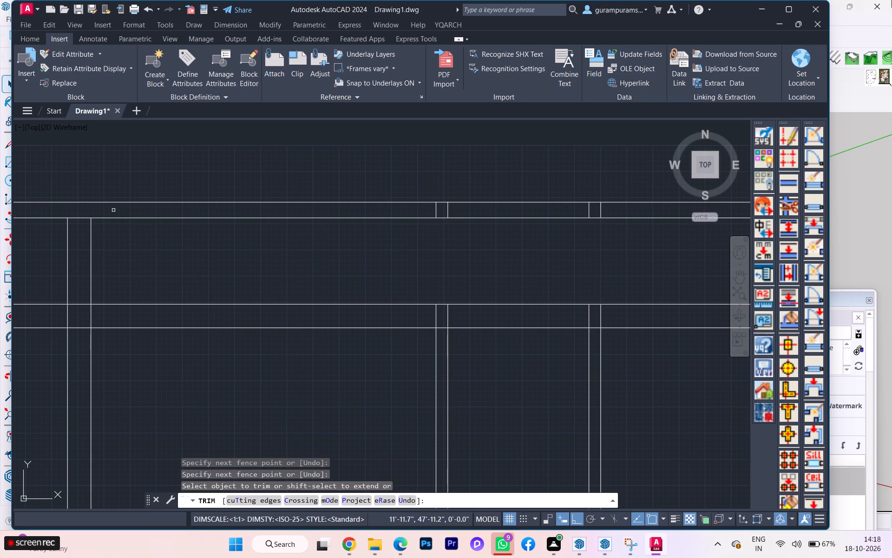
key(Escape)
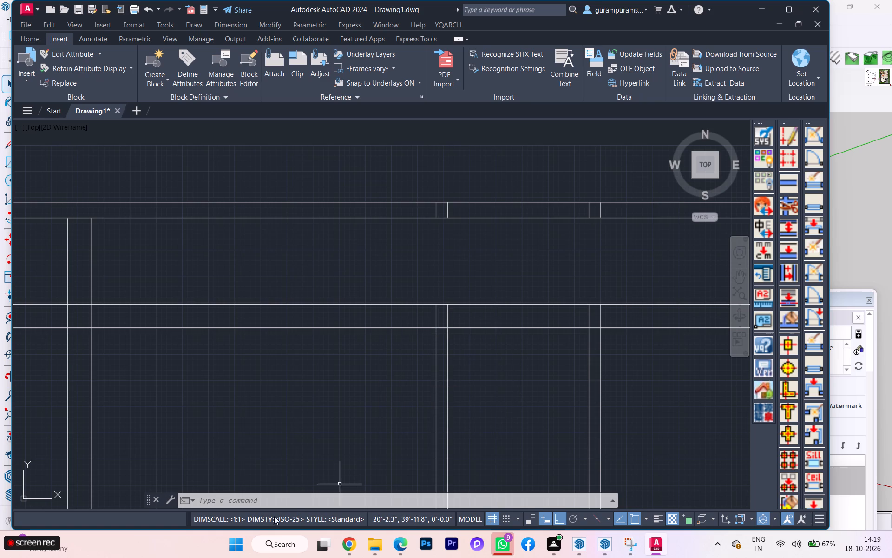
Dismiss the Armoury Crate power saving notification.
scroll(444, 282, down, 2)
scroll(234, 266, down, 1)
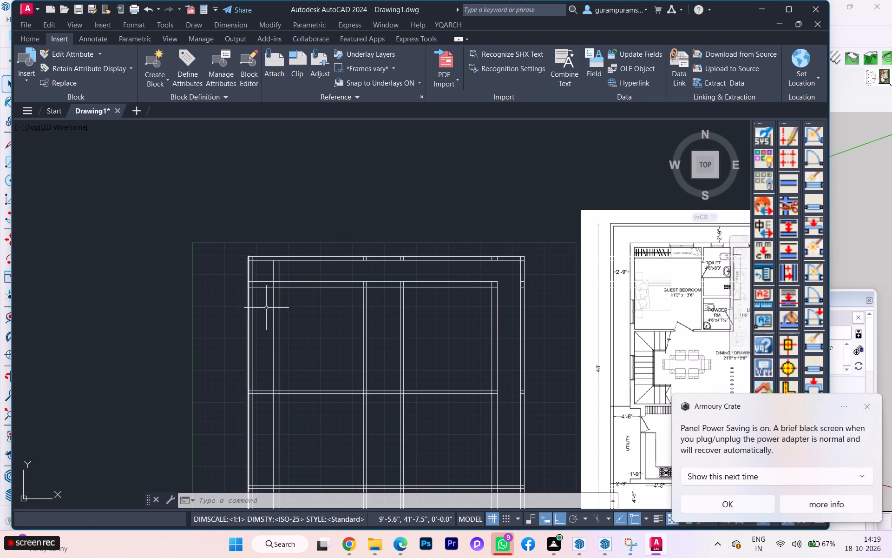
click(722, 501)
key(t)
key(r)
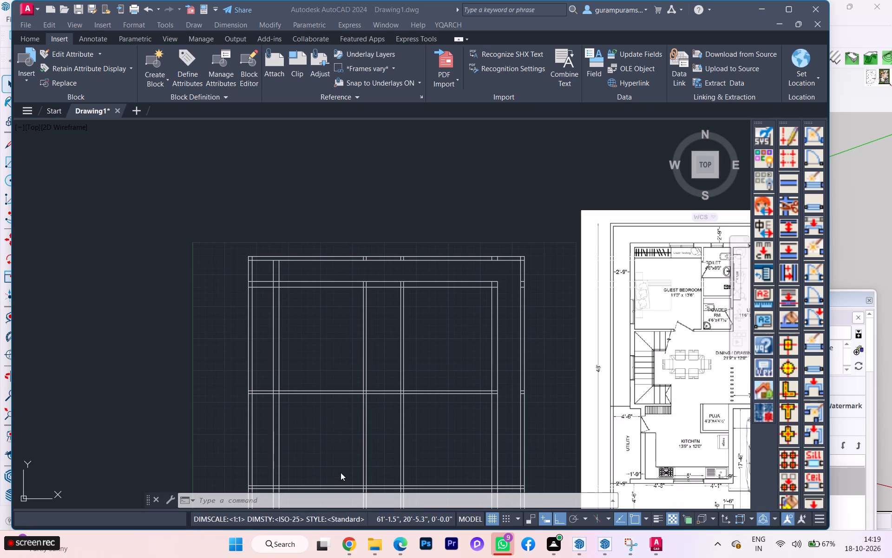
key(Return)
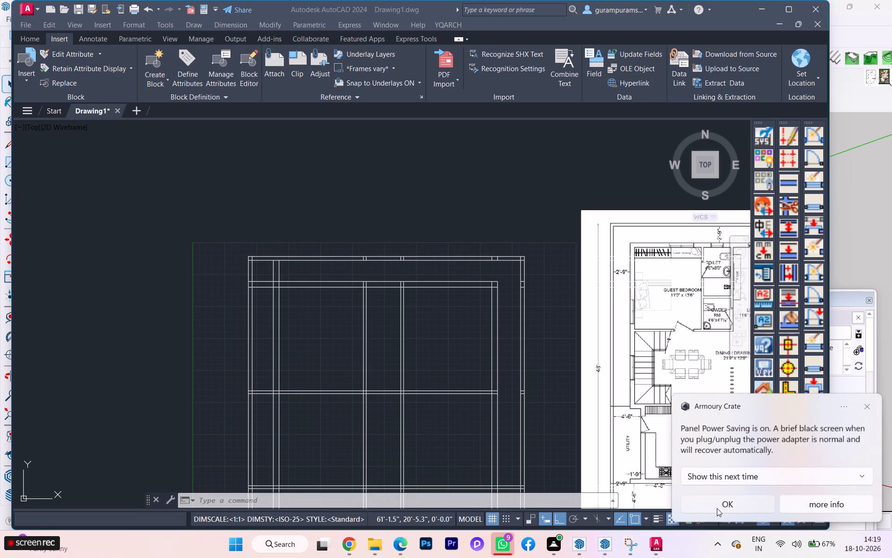
click(715, 512)
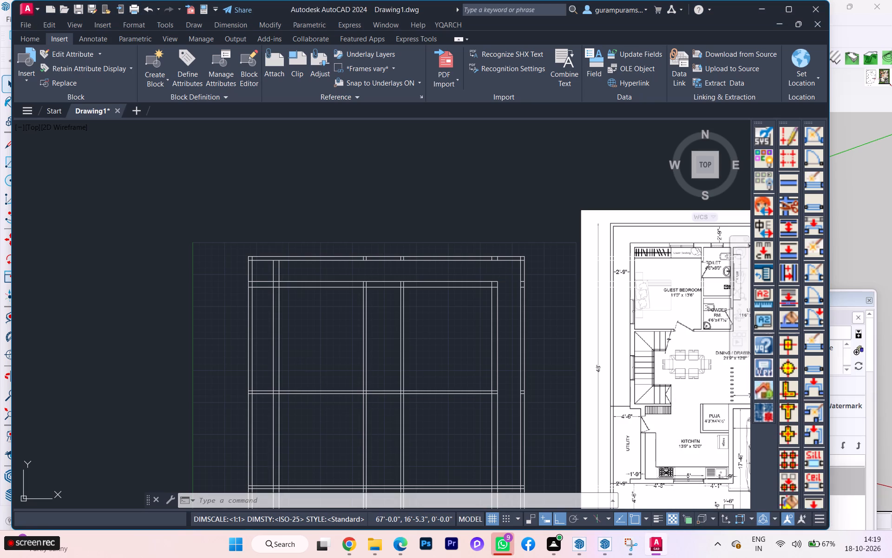
Trim the exterior wall lines crossing the -X side and rear setbacks at the rear -X corner.
key(t)
key(r)
key(Return)
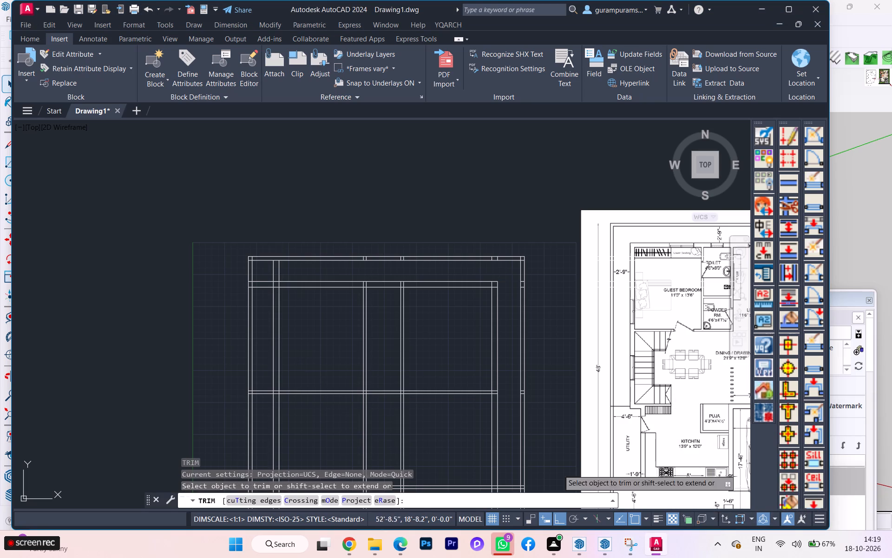
scroll(322, 310, up, 3)
scroll(891, 323, down, 1)
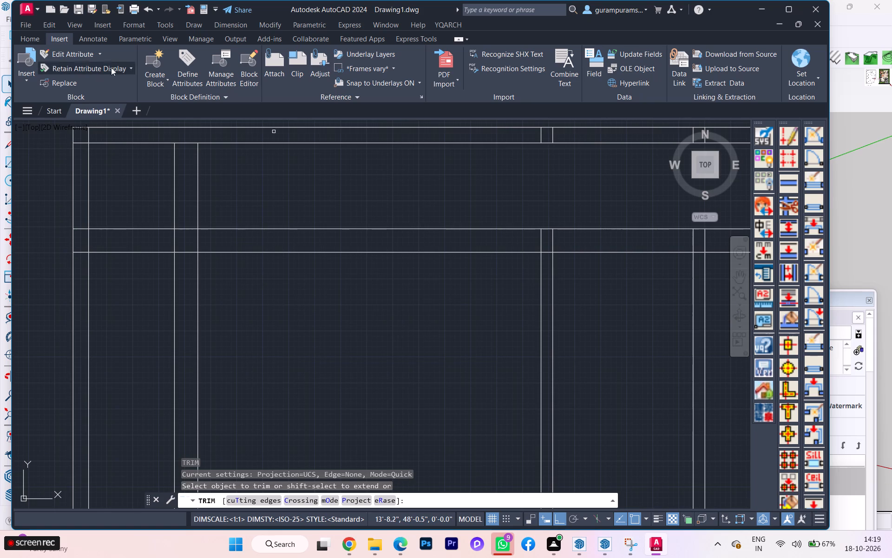
drag(117, 206, 126, 331)
drag(138, 179, 307, 195)
Trim the rear interior cross wall's two horizontal lines out of the -X side setback.
scroll(224, 153, down, 1)
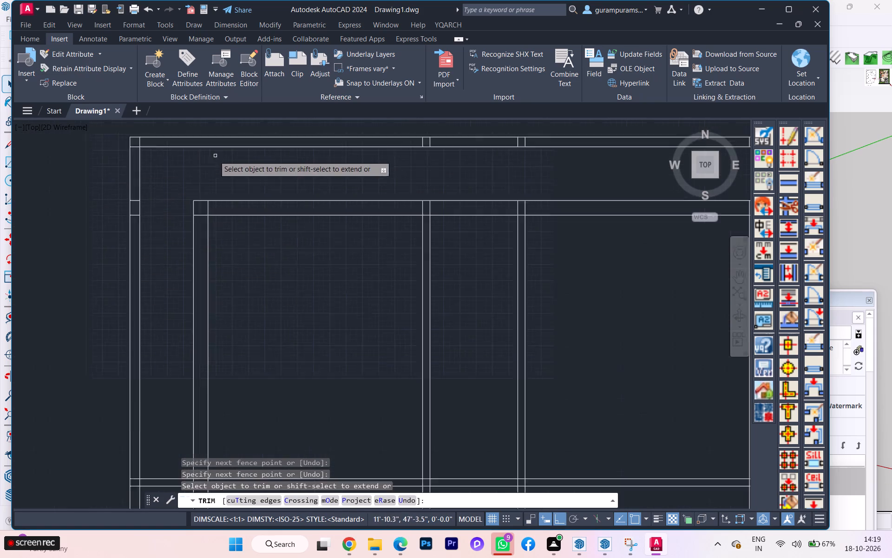
scroll(210, 159, down, 1)
scroll(206, 162, up, 1)
scroll(205, 163, down, 1)
scroll(124, 301, down, 1)
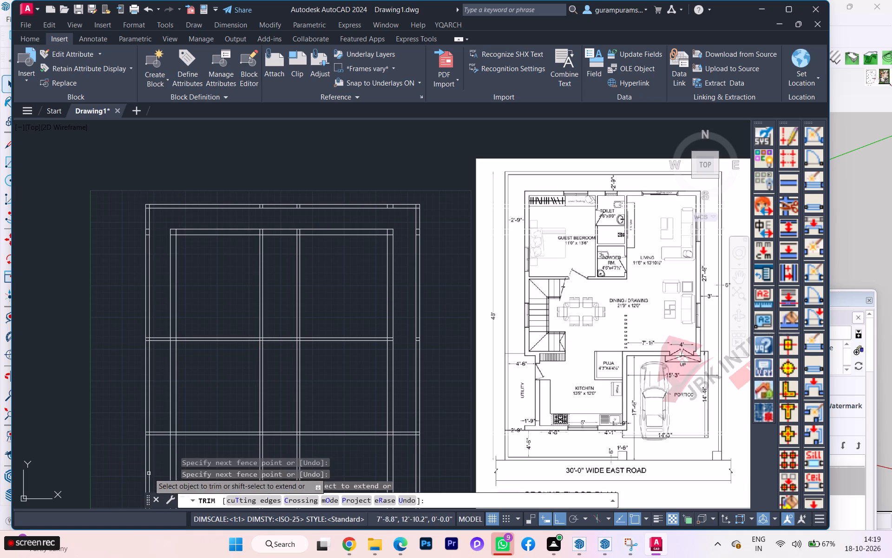
scroll(190, 384, down, 1)
scroll(110, 343, down, 1)
scroll(110, 335, up, 1)
scroll(111, 332, down, 1)
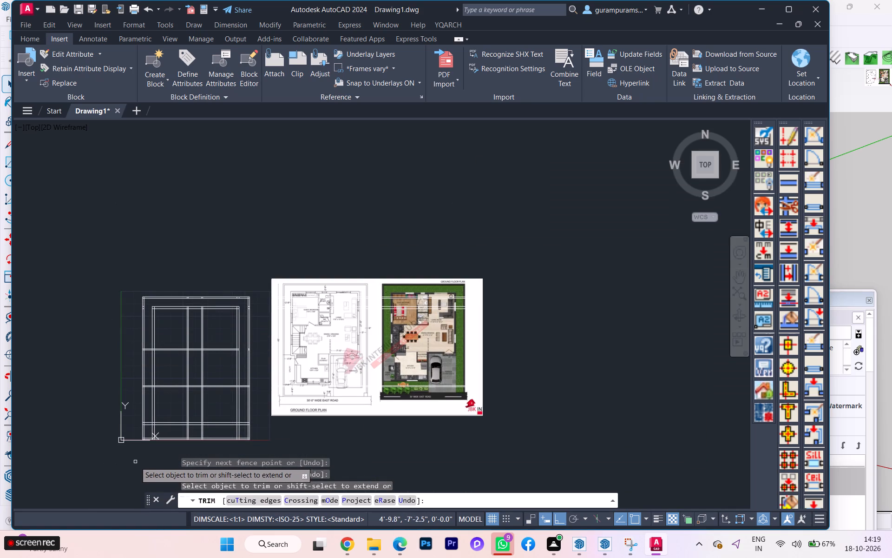
scroll(135, 460, up, 2)
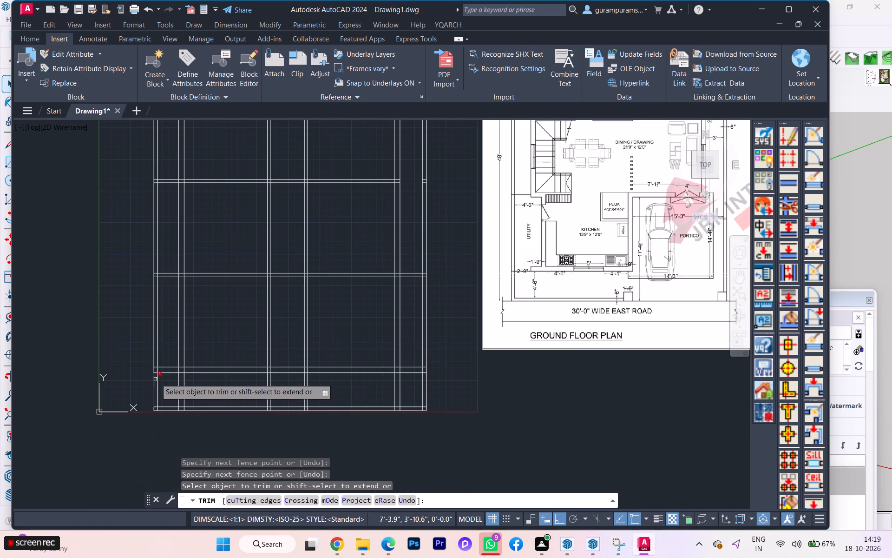
drag(173, 166, 169, 172)
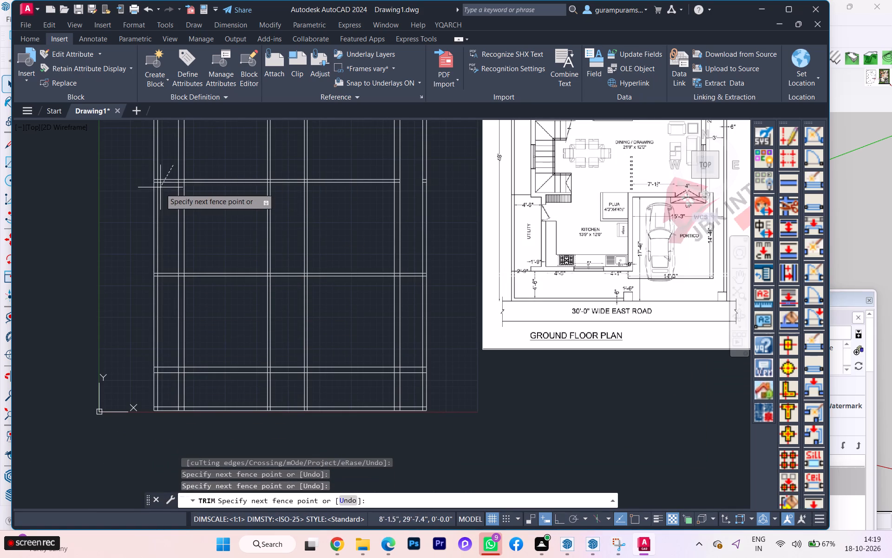
click(162, 189)
Trim the rear interior cross wall's two leftover lines out of the -X side boundary wall thickness.
scroll(151, 179, up, 3)
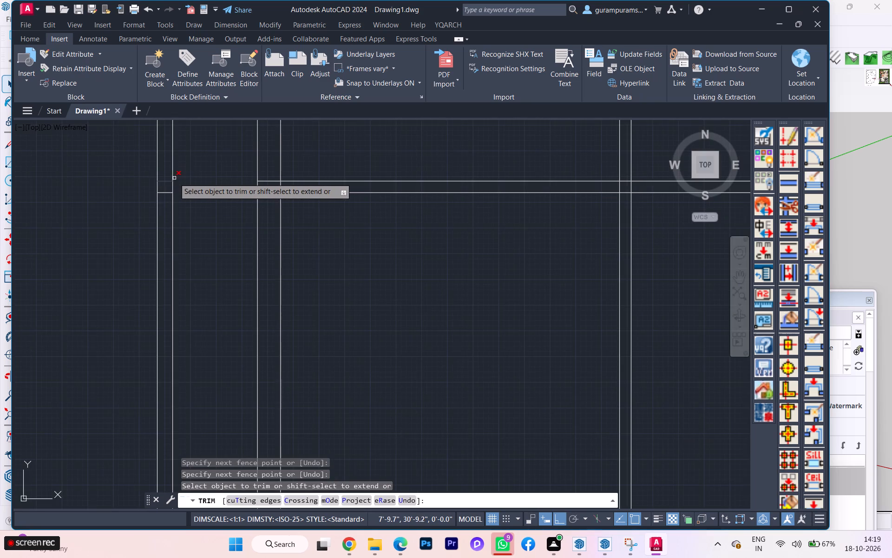
scroll(174, 178, down, 2)
scroll(174, 182, up, 1)
scroll(174, 182, down, 2)
scroll(172, 179, up, 6)
click(167, 183)
click(160, 298)
Trim the rear exterior wall's two lines out of the -X side boundary wall thickness.
scroll(156, 318, down, 2)
scroll(236, 298, down, 1)
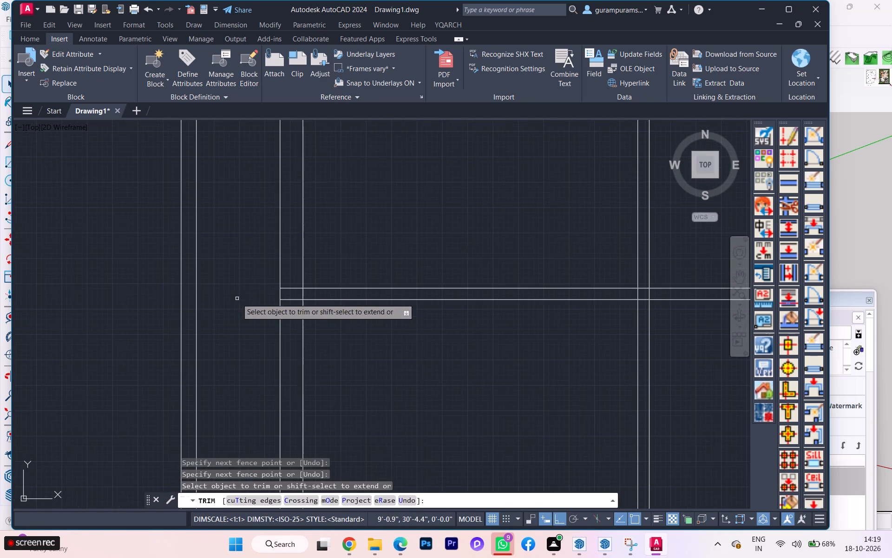
scroll(198, 307, down, 2)
scroll(255, 147, down, 1)
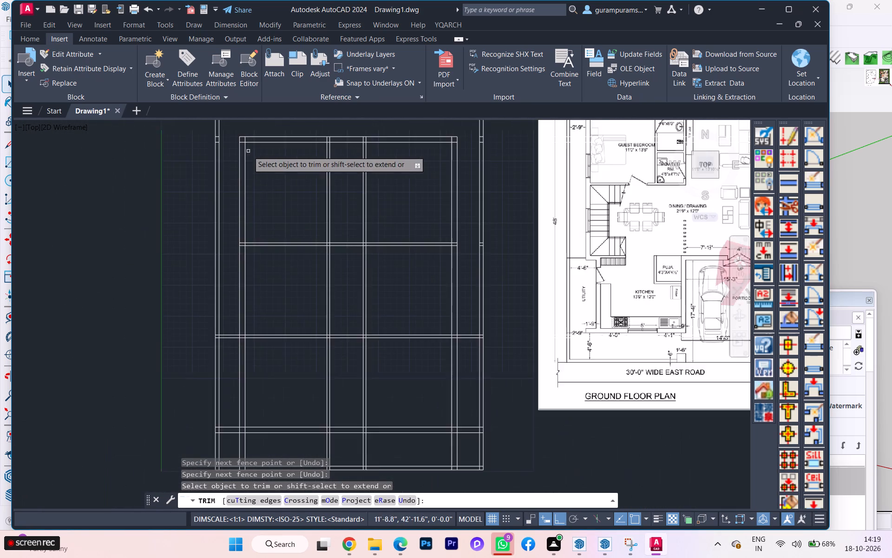
scroll(224, 162, down, 1)
middle_click(182, 188)
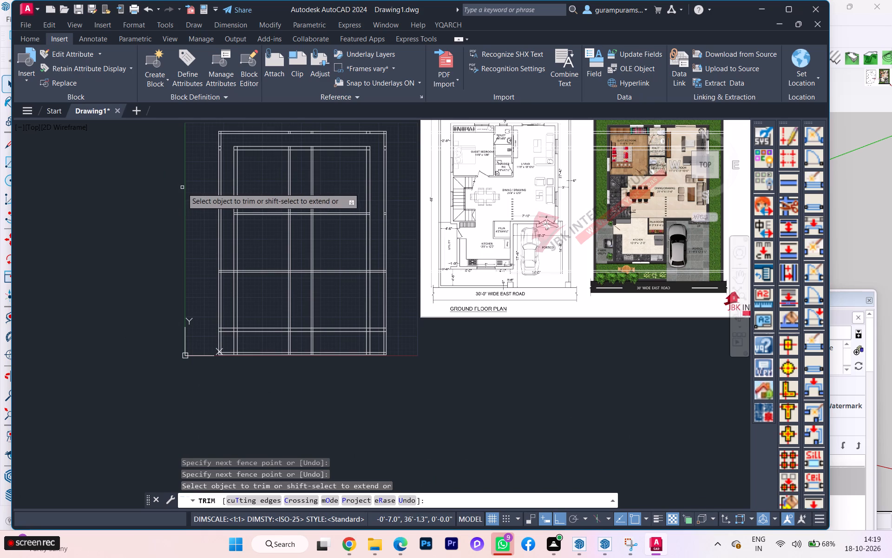
scroll(209, 181, down, 1)
scroll(209, 181, up, 13)
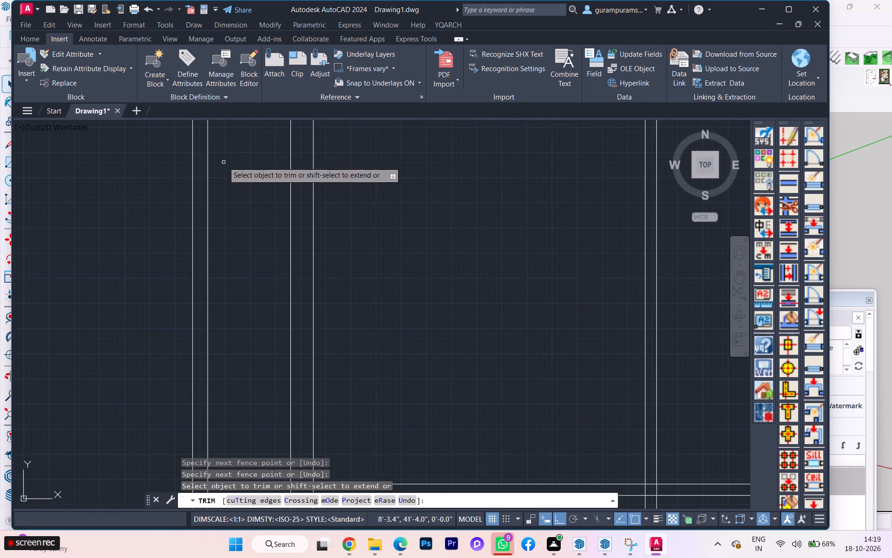
scroll(200, 179, down, 3)
scroll(215, 229, down, 2)
scroll(213, 198, up, 1)
scroll(213, 198, down, 2)
scroll(212, 198, up, 2)
scroll(212, 198, down, 1)
scroll(212, 198, up, 7)
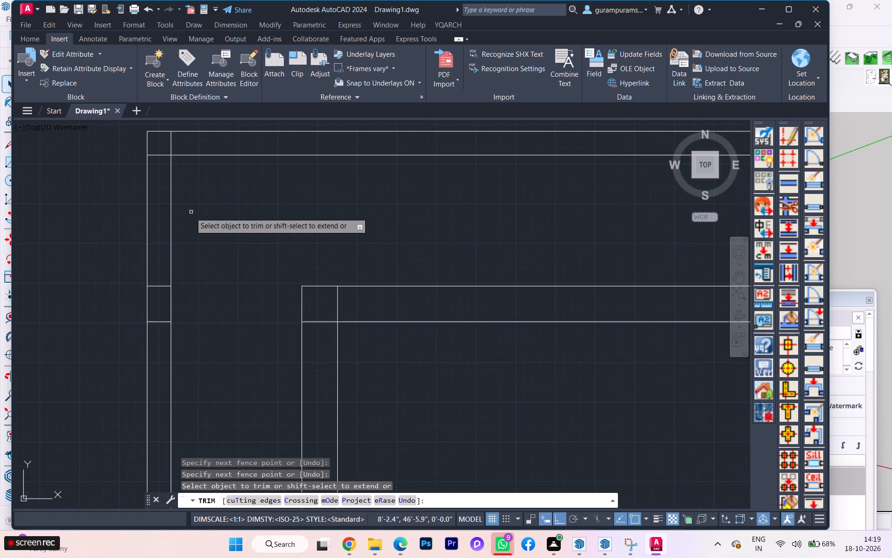
scroll(190, 213, up, 1)
click(105, 272)
click(96, 488)
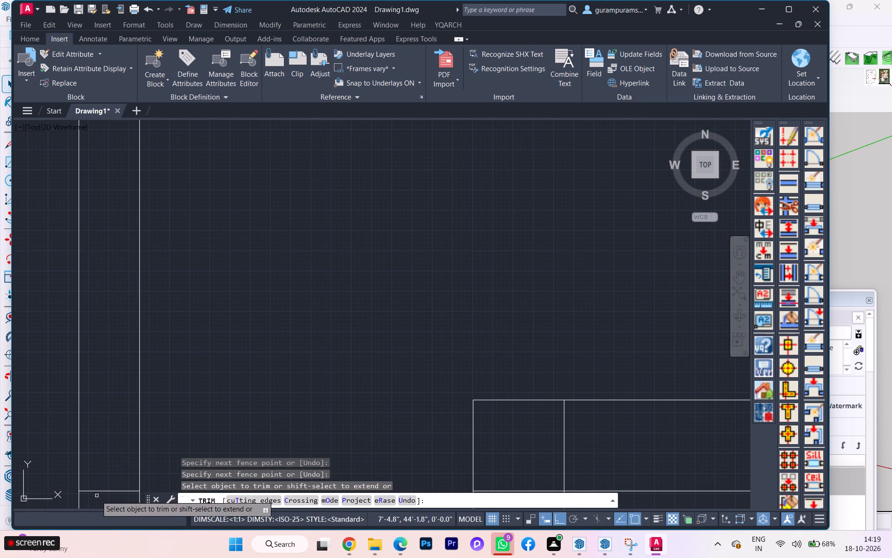
click(96, 492)
Trim the overlapping inner lines from the boundary wall's rear -X corner to leave a clean joint.
scroll(174, 370, down, 4)
scroll(199, 372, up, 1)
scroll(168, 283, up, 2)
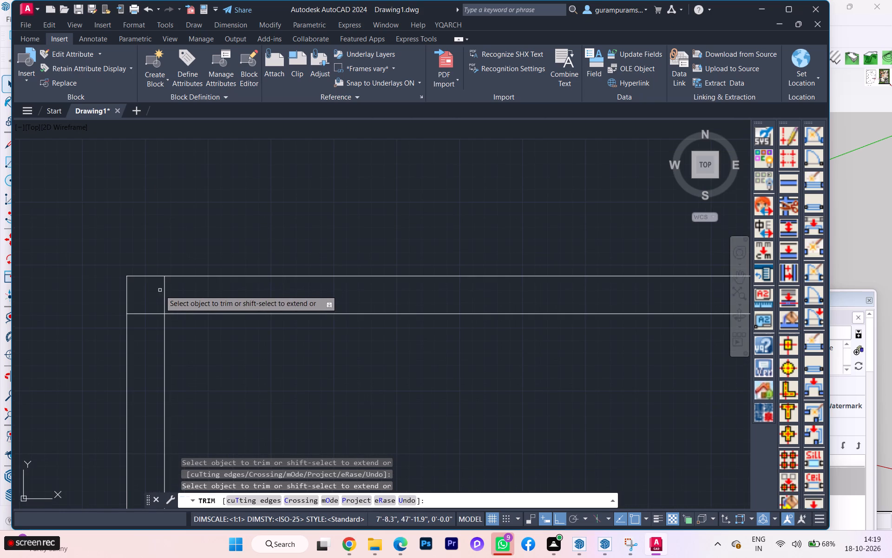
click(160, 290)
click(180, 292)
click(144, 296)
click(147, 345)
Trim the two interior walls' vertical line pairs out of the rear boundary wall thickness.
scroll(108, 310, down, 4)
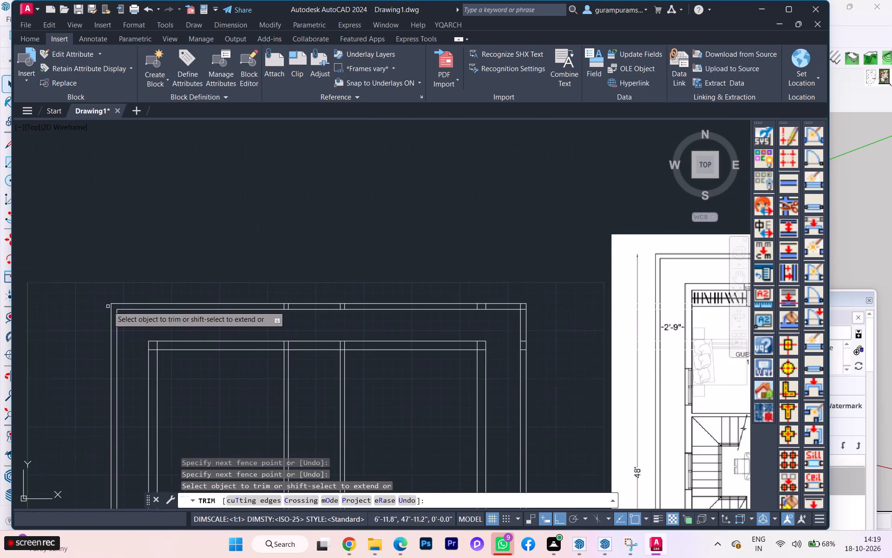
scroll(306, 320, down, 1)
scroll(305, 316, up, 6)
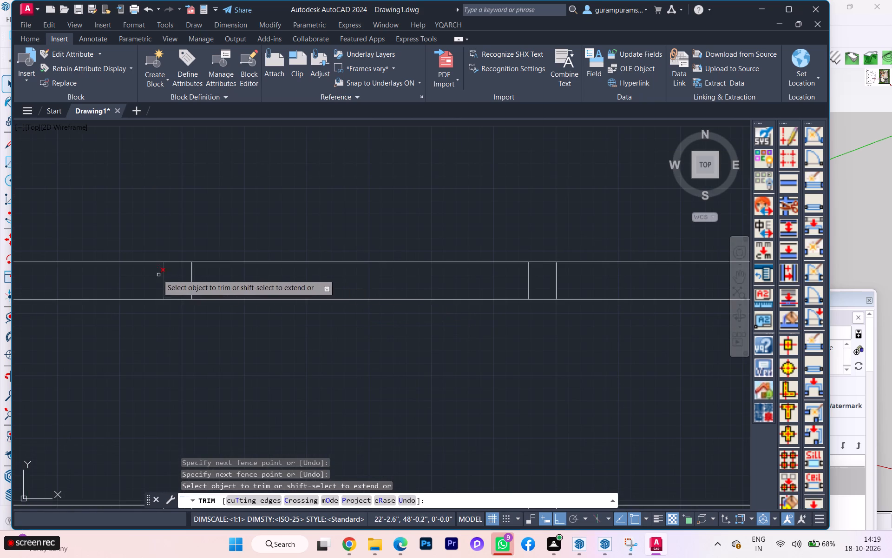
click(144, 278)
click(568, 282)
Trim the crossing exterior wall lines and the corner overlap out of the boundary wall thickness around the rear +X corner.
scroll(277, 239, down, 2)
scroll(276, 239, up, 2)
scroll(275, 239, down, 2)
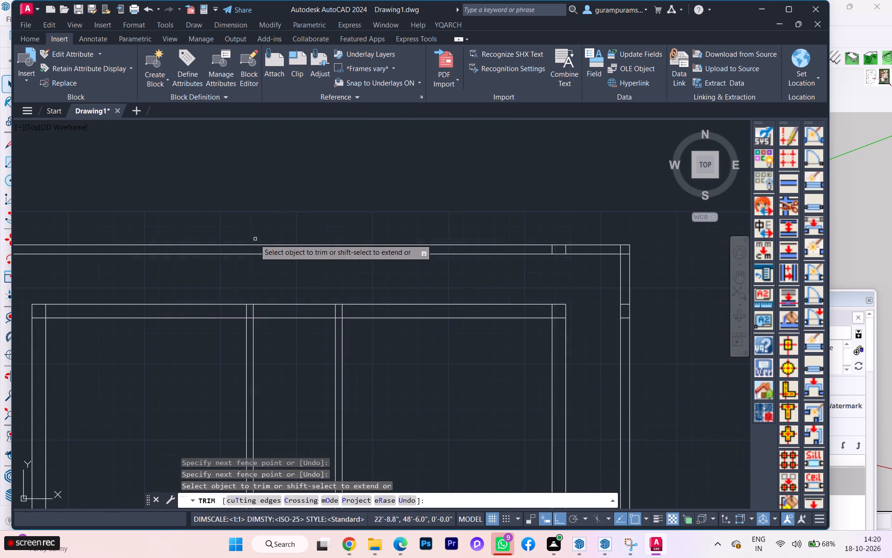
scroll(617, 269, up, 2)
click(427, 216)
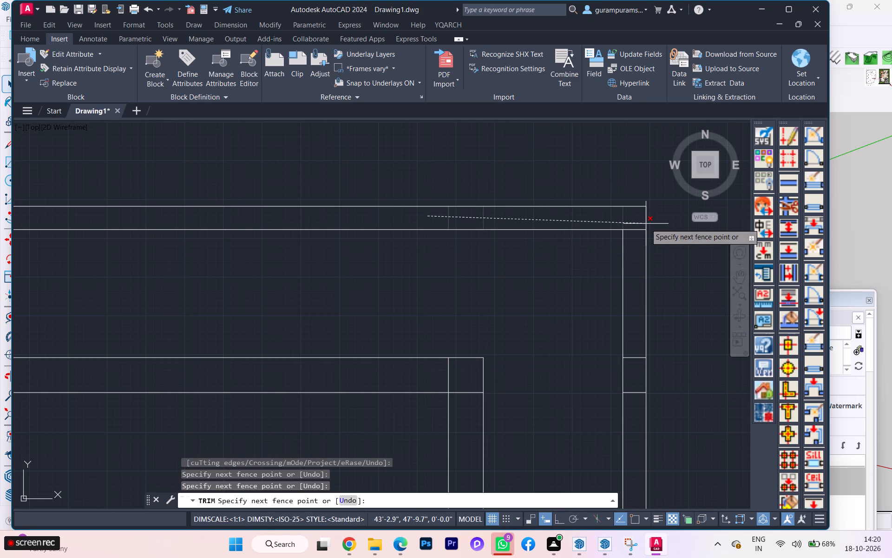
click(646, 224)
click(639, 223)
drag(634, 389, 634, 392)
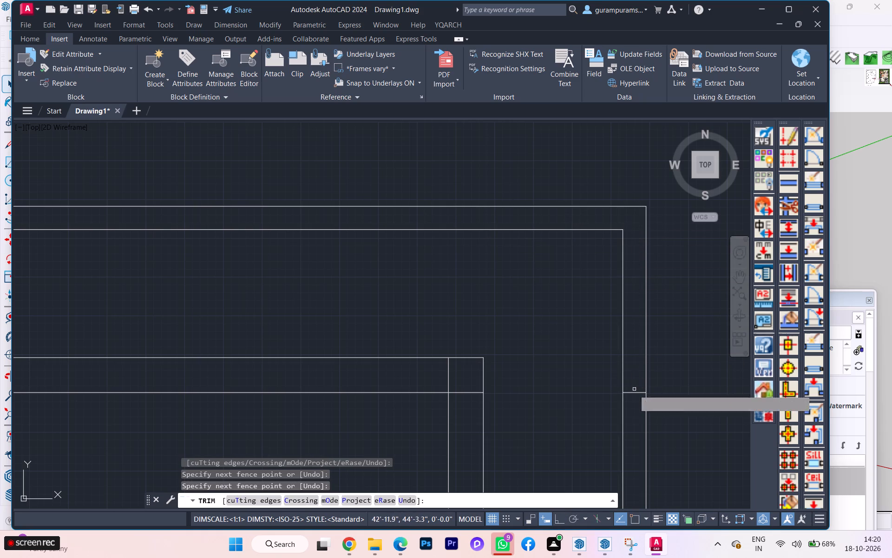
drag(634, 392, 635, 398)
click(636, 399)
click(634, 384)
Trim the rear interior cross wall's two lines out of the +X side boundary wall thickness.
scroll(433, 188, down, 3)
scroll(467, 309, down, 1)
scroll(468, 308, up, 1)
scroll(468, 308, down, 1)
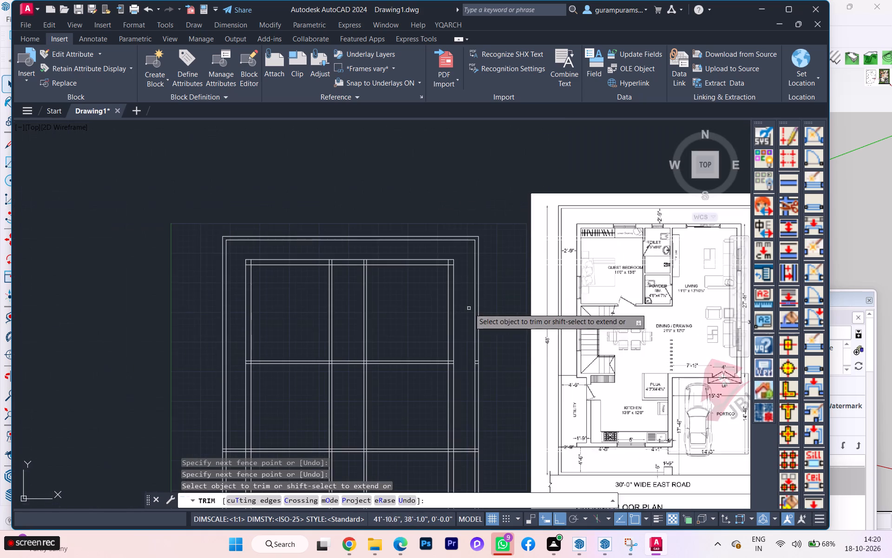
scroll(453, 385, up, 5)
click(638, 121)
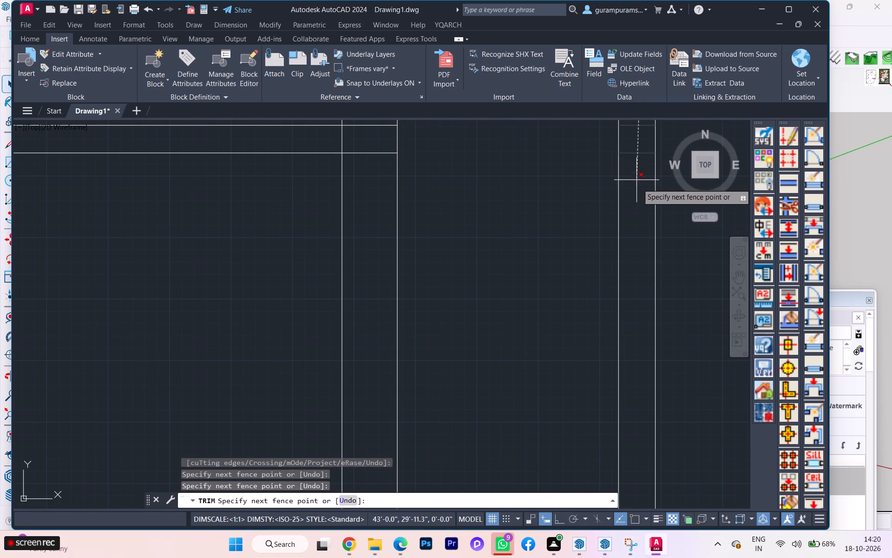
click(639, 188)
Trim the front interior cross wall's two lines out of the +X side boundary wall thickness.
scroll(600, 199, down, 4)
scroll(592, 205, up, 1)
scroll(552, 242, down, 2)
scroll(555, 368, up, 4)
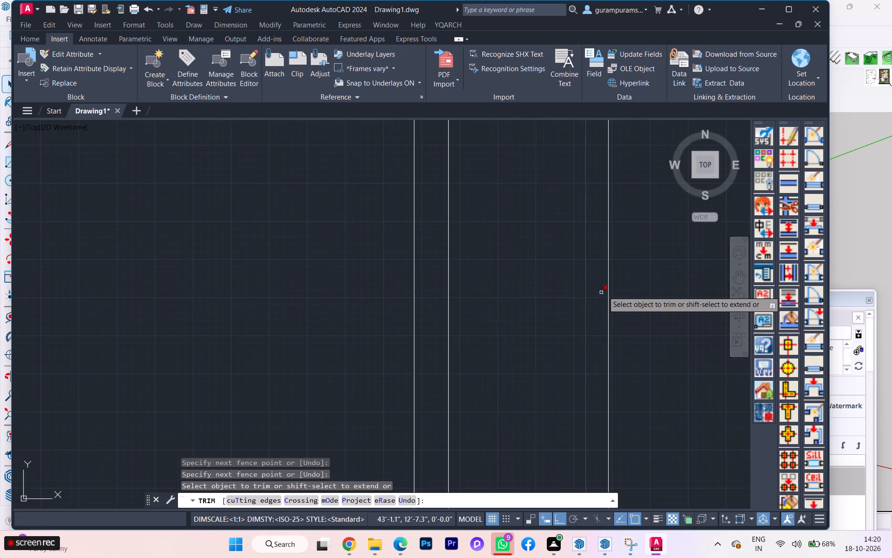
scroll(613, 208, down, 2)
scroll(608, 149, up, 2)
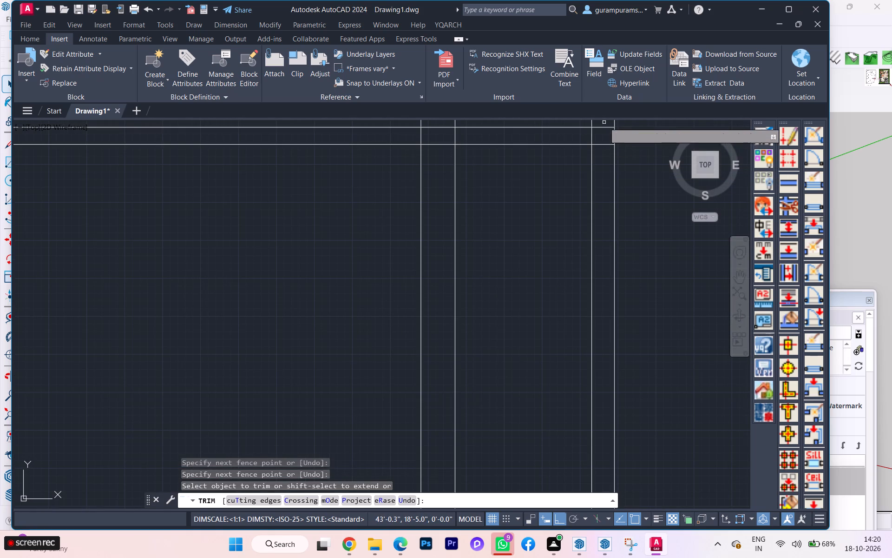
click(604, 122)
click(602, 161)
Trim all the exterior and interior walls' vertical lines out of the front setback.
scroll(600, 197, up, 1)
scroll(601, 200, down, 1)
scroll(605, 216, up, 1)
scroll(606, 218, down, 1)
scroll(606, 218, up, 1)
scroll(606, 219, down, 1)
scroll(616, 376, down, 1)
scroll(423, 203, down, 5)
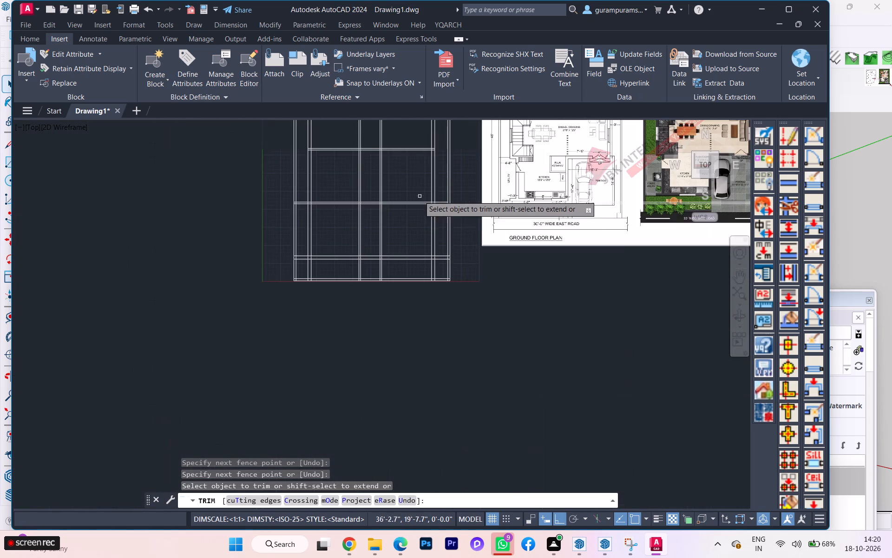
scroll(478, 303, up, 3)
scroll(478, 303, down, 1)
scroll(478, 303, up, 1)
scroll(390, 232, down, 3)
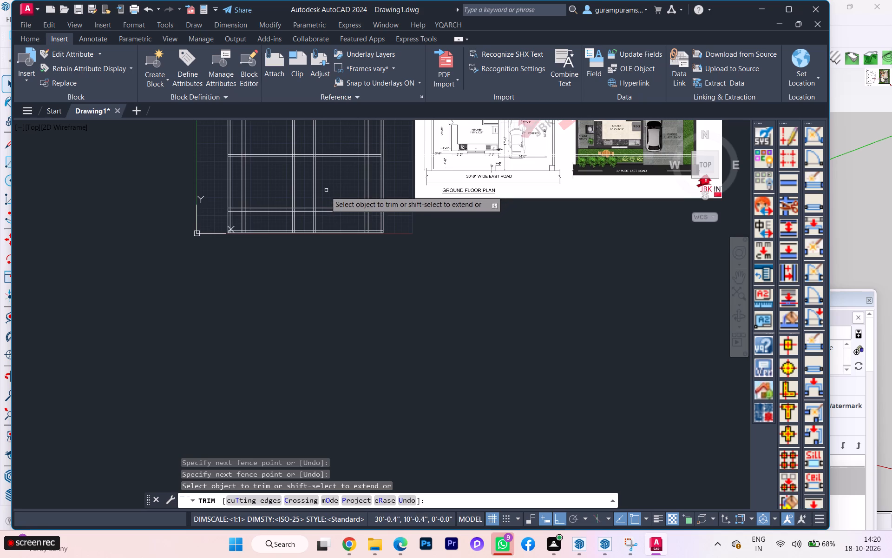
scroll(320, 198, up, 2)
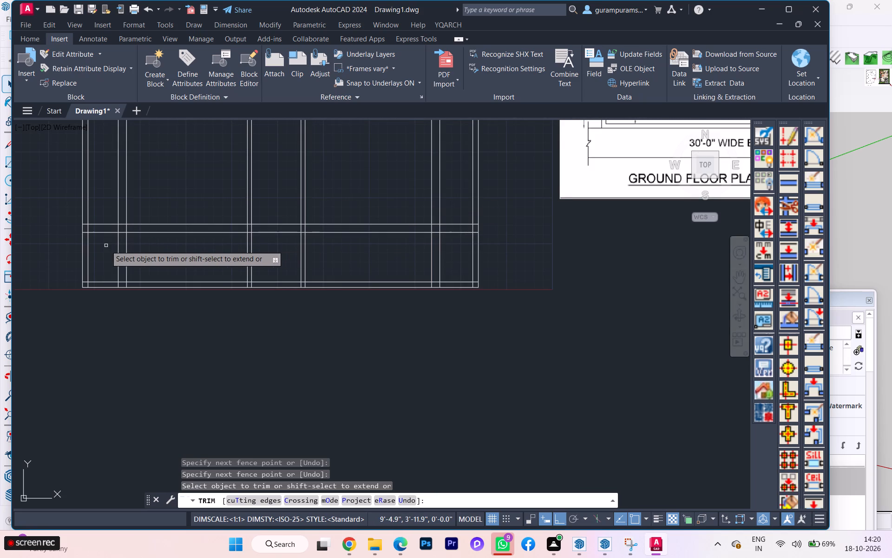
scroll(123, 245, down, 1)
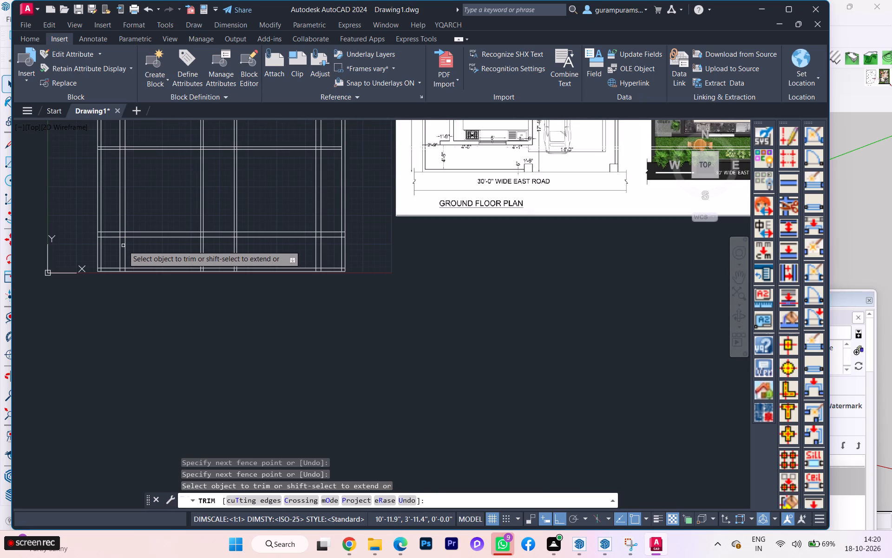
scroll(121, 248, up, 1)
click(110, 249)
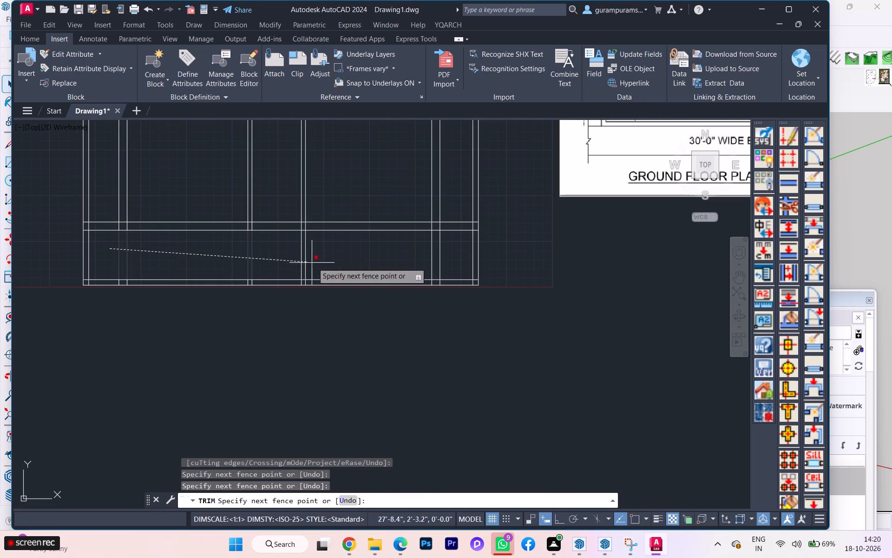
click(451, 257)
Trim the boundary wall's front -X corner overlap and the -X side exterior wall's lines out of the front boundary wall thickness.
scroll(86, 247, up, 2)
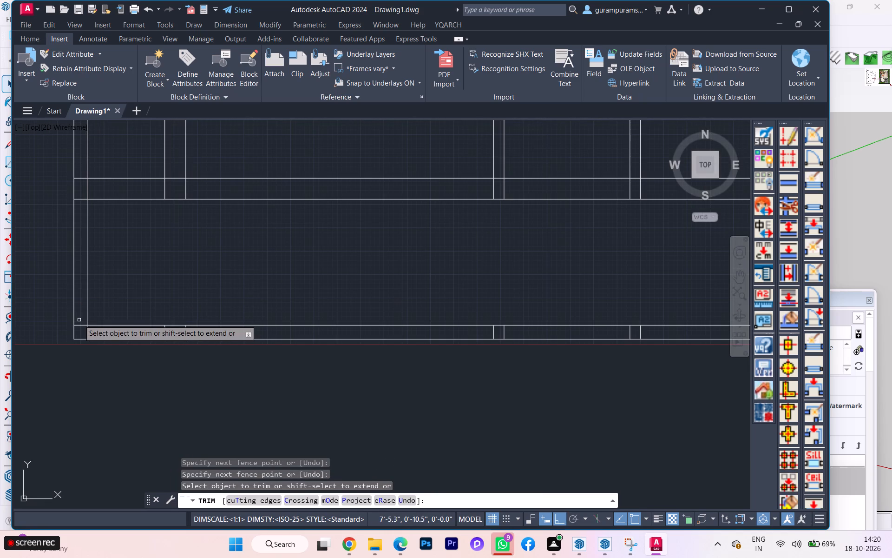
click(80, 321)
double_click(80, 330)
click(85, 331)
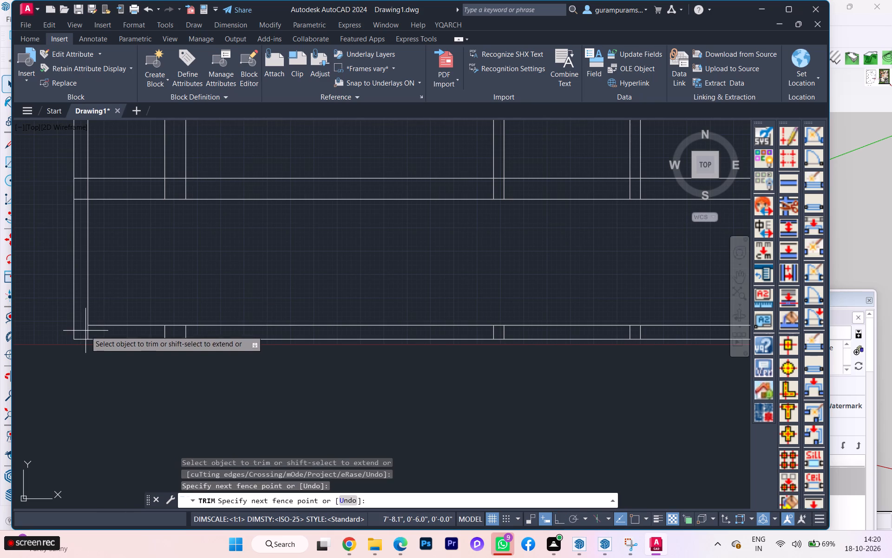
click(205, 331)
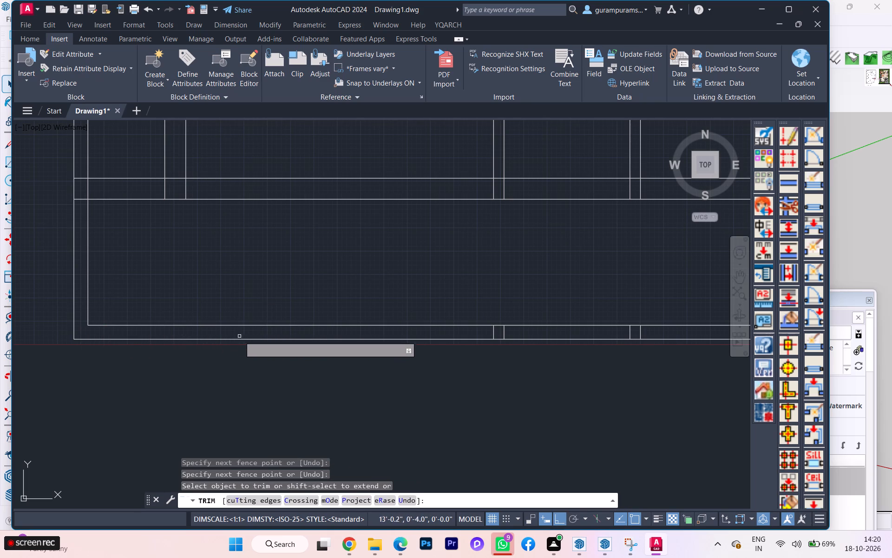
Trim the +X side exterior wall's two lines out of the front boundary wall thickness.
scroll(223, 325, down, 2)
scroll(521, 336, up, 1)
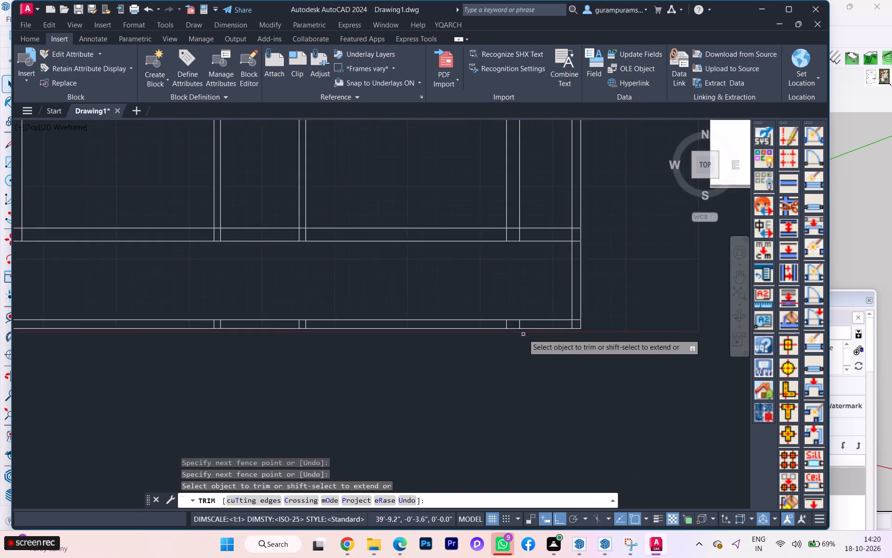
scroll(524, 333, up, 2)
click(455, 313)
click(524, 316)
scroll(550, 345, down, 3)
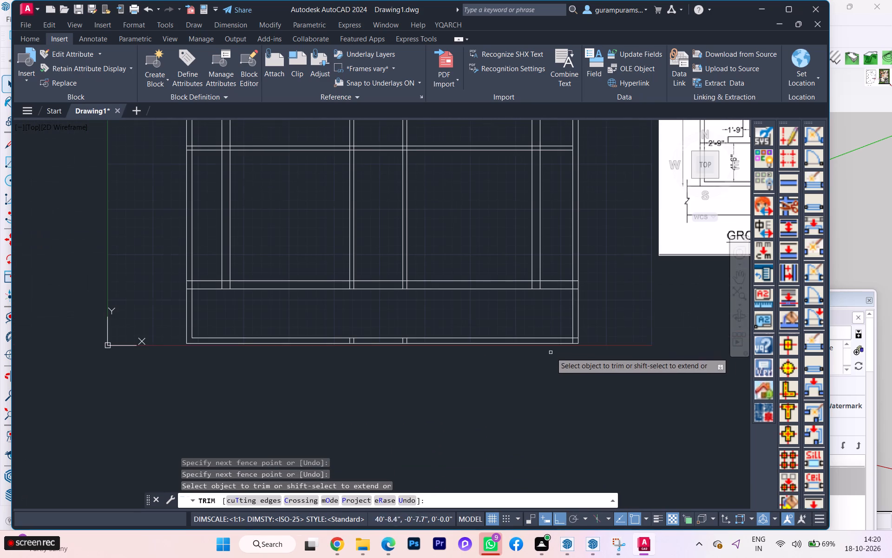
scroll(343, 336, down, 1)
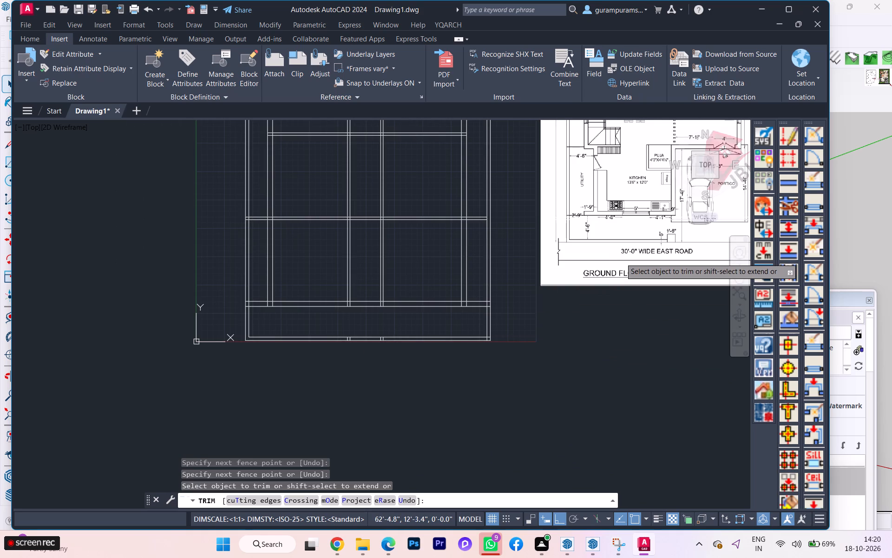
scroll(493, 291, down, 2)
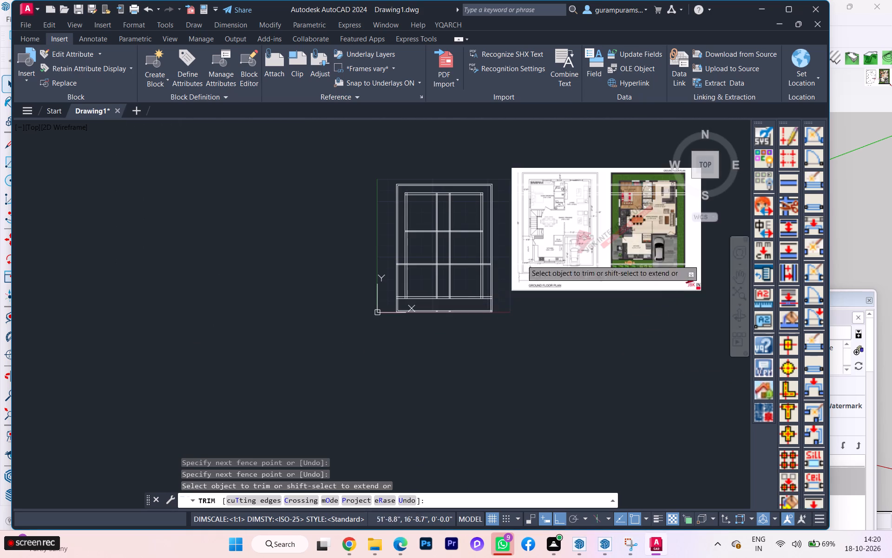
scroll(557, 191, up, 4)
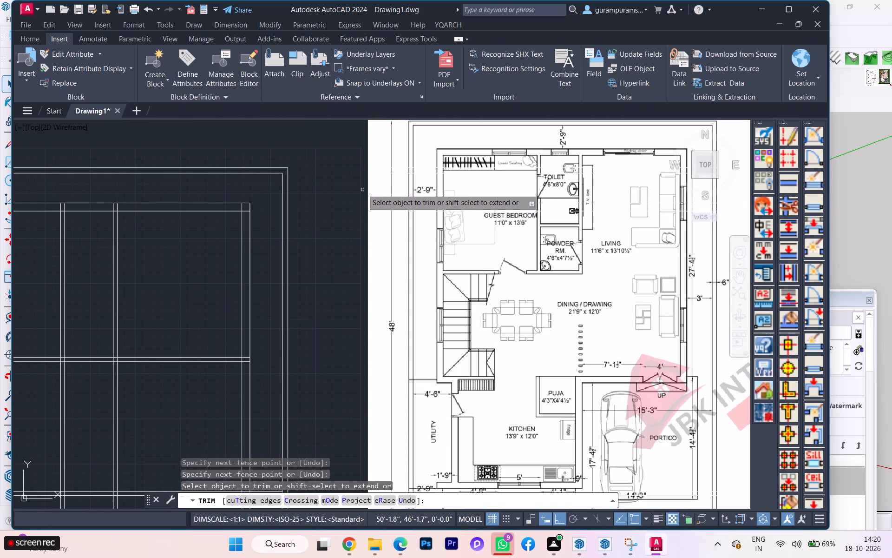
Trim the -X side exterior wall's inner line and the interior walls' vertical lines out of the rear exterior wall thickness.
scroll(425, 186, down, 1)
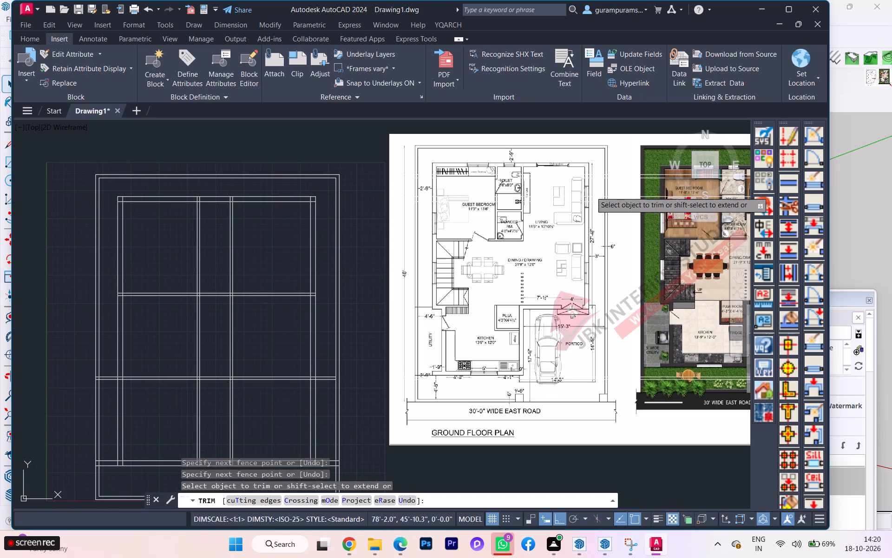
scroll(128, 192, down, 1)
scroll(129, 193, up, 6)
click(97, 186)
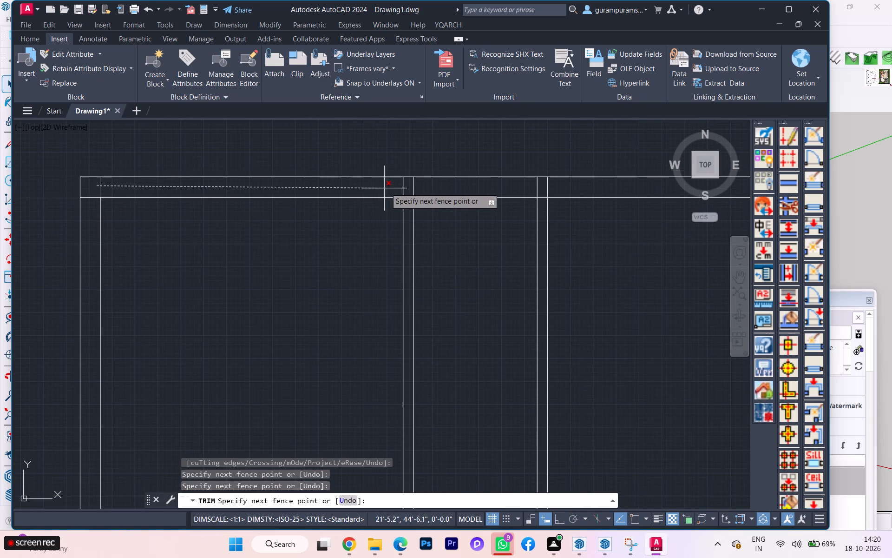
click(559, 186)
Trim the overlapping inner lines out of the wall thickness at the exterior walls' rear +X corner.
scroll(193, 201, down, 4)
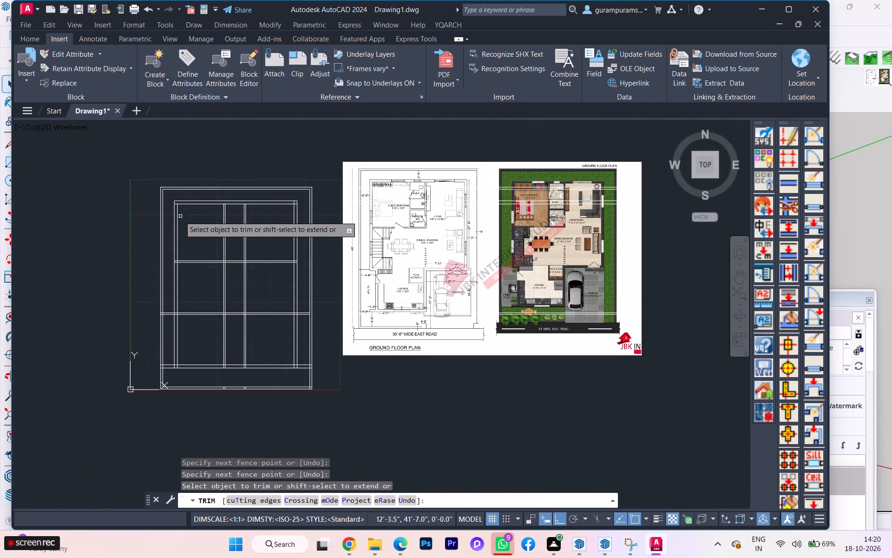
scroll(467, 212, up, 1)
scroll(498, 206, down, 1)
scroll(258, 194, up, 1)
scroll(270, 196, down, 1)
scroll(298, 198, up, 5)
click(241, 204)
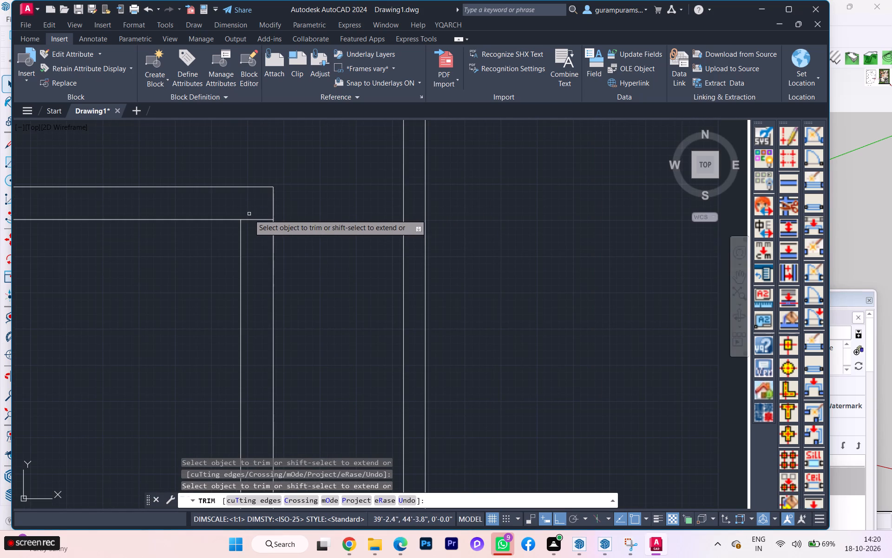
click(250, 219)
Trim the rear exterior wall's inner line out of the -X side exterior wall thickness at the rear corner.
scroll(422, 198, down, 4)
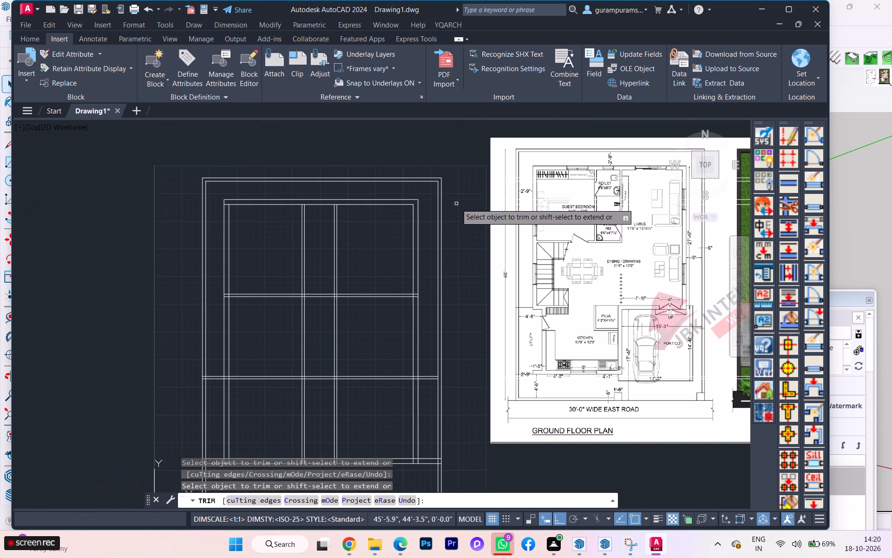
scroll(214, 213, up, 4)
click(278, 164)
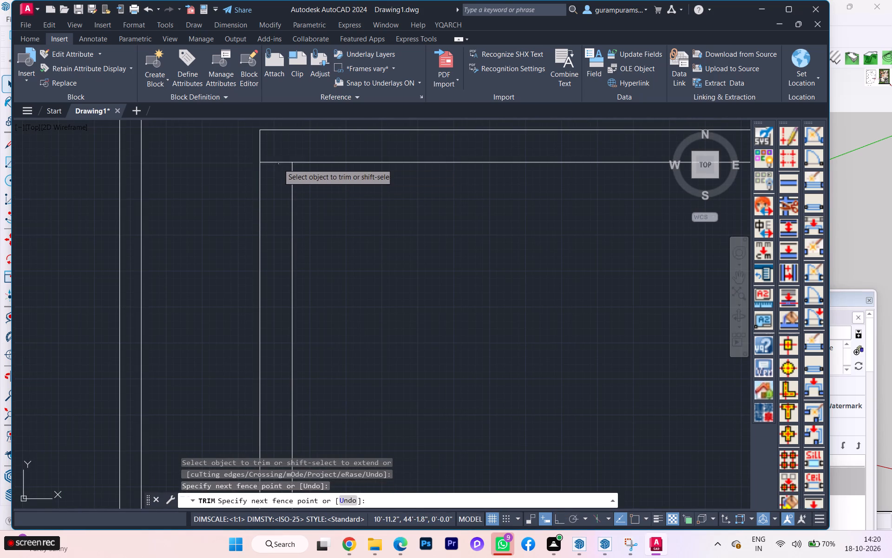
click(278, 155)
Trim the rear interior cross wall's lines out of the -X side exterior wall thickness and open the inner line at their junction.
scroll(290, 180, down, 3)
scroll(344, 244, down, 1)
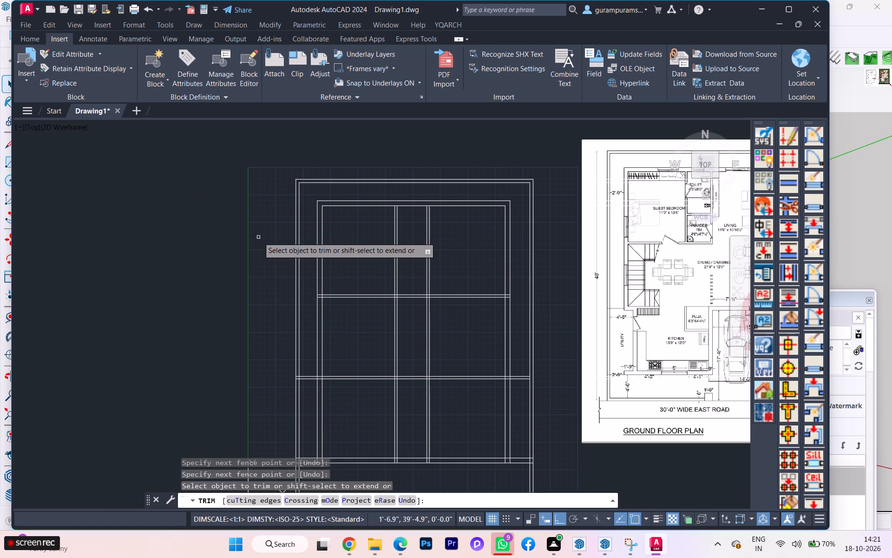
scroll(328, 308, up, 3)
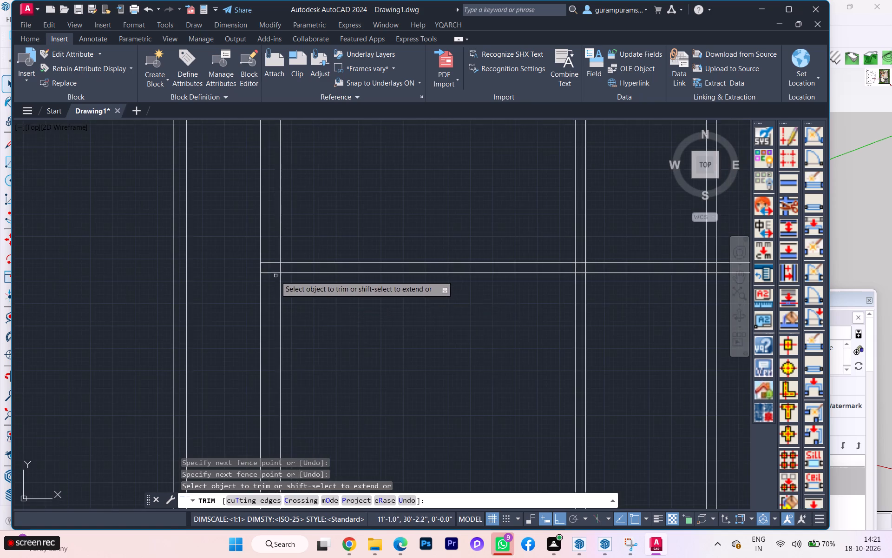
scroll(275, 274, up, 3)
click(270, 226)
click(266, 268)
click(289, 251)
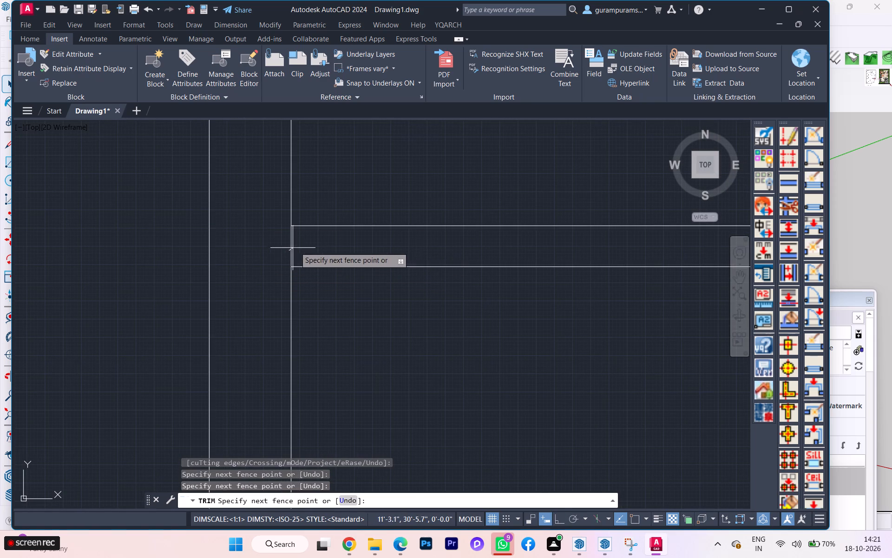
click(317, 243)
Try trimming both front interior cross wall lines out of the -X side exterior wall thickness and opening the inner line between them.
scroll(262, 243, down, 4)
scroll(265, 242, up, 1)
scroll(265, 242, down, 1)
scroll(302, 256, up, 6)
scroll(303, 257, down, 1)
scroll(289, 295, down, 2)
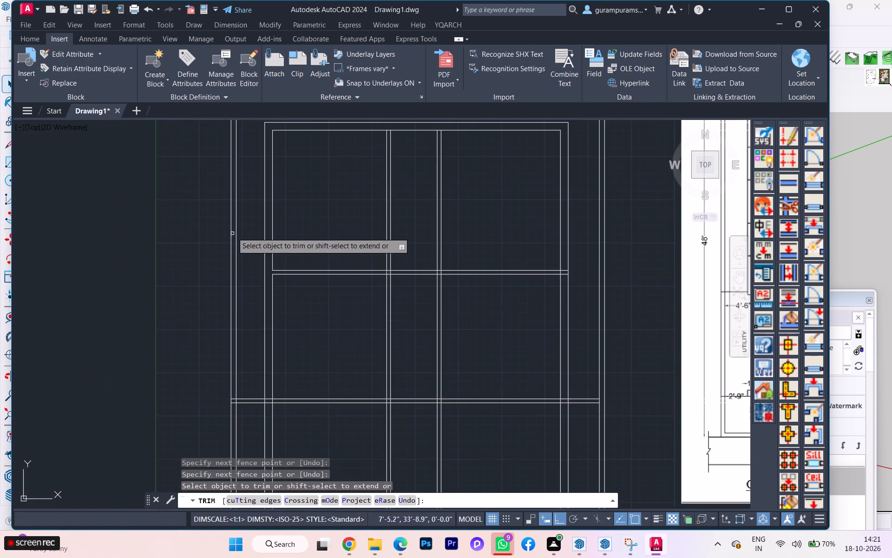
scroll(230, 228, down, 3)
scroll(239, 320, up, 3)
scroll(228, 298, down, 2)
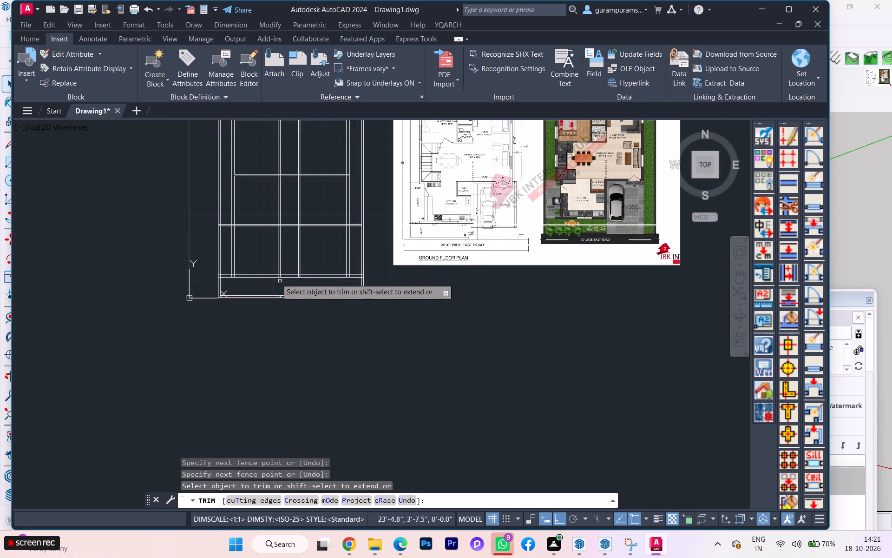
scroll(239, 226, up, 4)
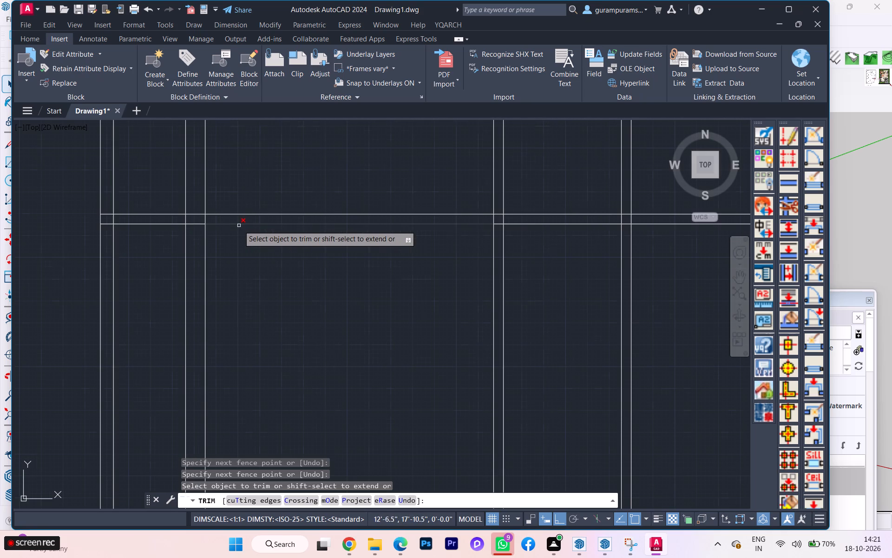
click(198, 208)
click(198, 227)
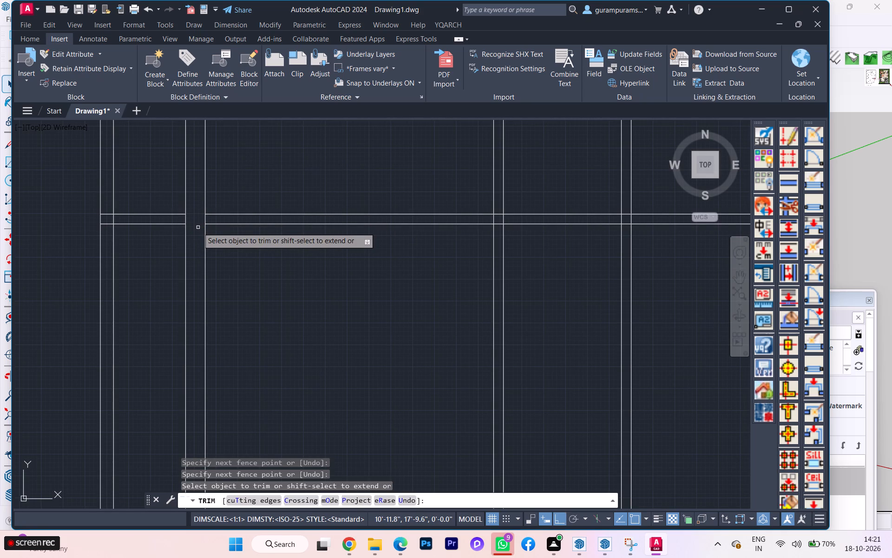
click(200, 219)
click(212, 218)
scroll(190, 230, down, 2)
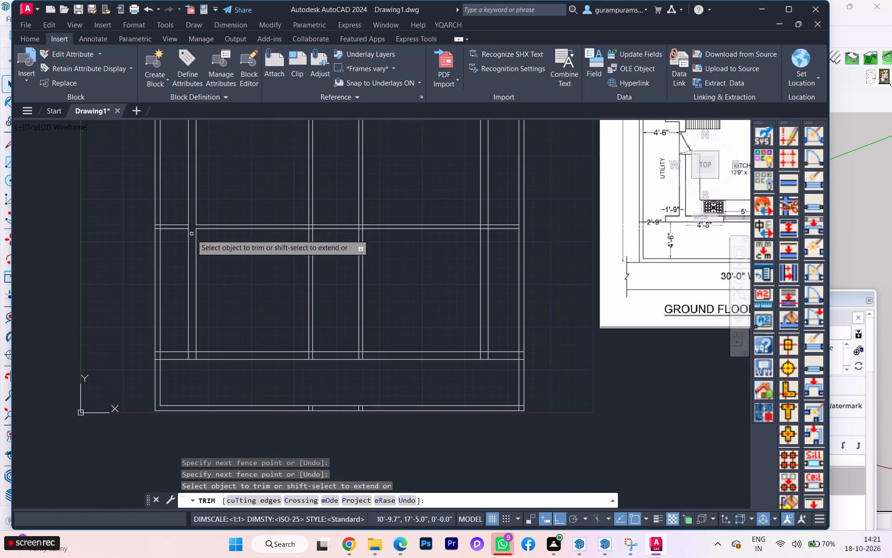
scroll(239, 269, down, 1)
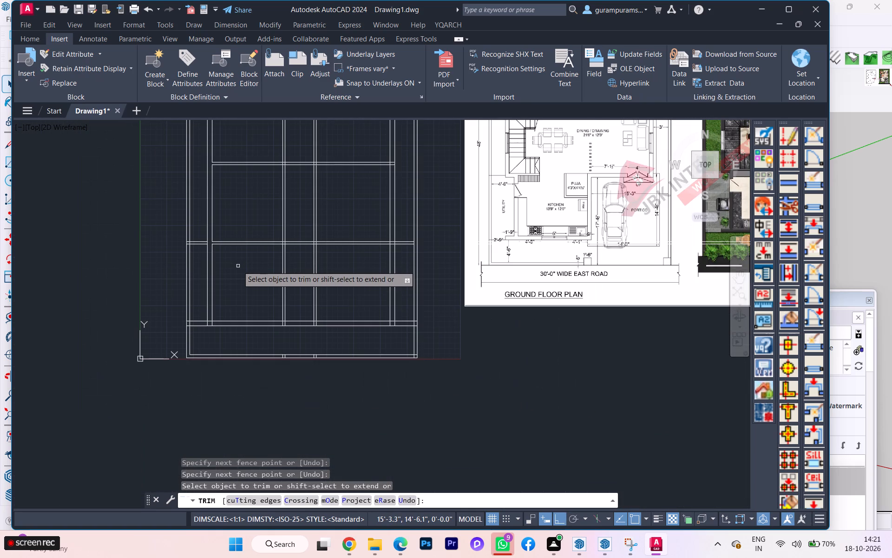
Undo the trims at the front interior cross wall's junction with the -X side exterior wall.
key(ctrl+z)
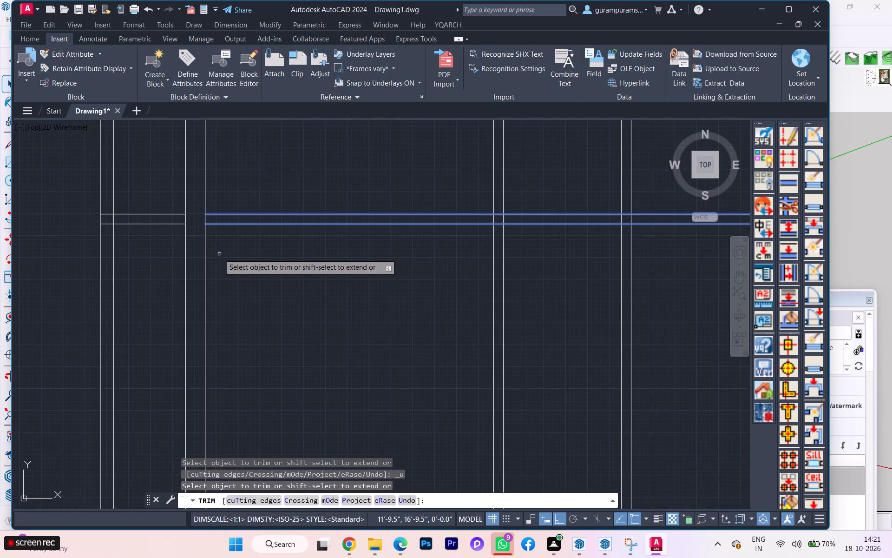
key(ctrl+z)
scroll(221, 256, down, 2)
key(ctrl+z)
Trim only the front interior cross wall's rear line out of the -X side exterior wall thickness and the adjoining side setback.
scroll(224, 259, down, 2)
scroll(224, 259, up, 3)
scroll(224, 259, down, 3)
scroll(263, 264, down, 2)
scroll(280, 267, up, 2)
scroll(282, 268, down, 4)
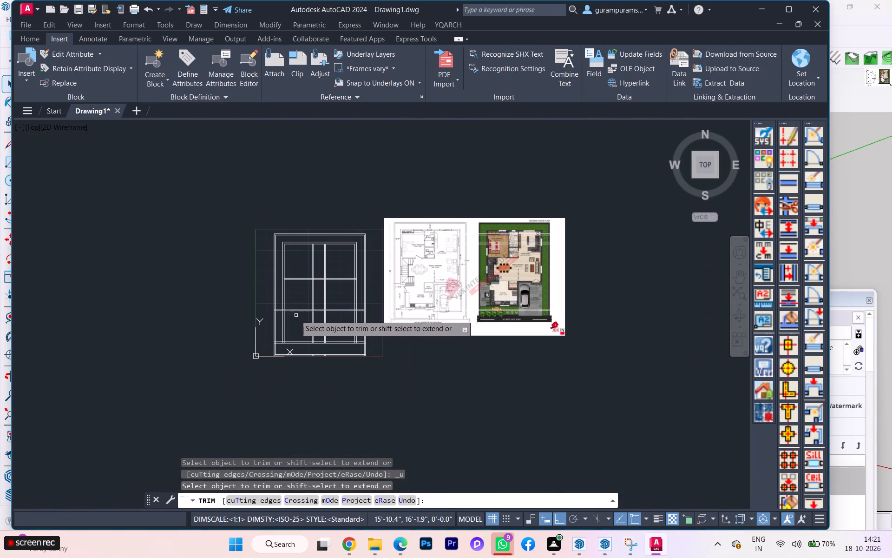
scroll(287, 323, up, 3)
scroll(229, 292, down, 2)
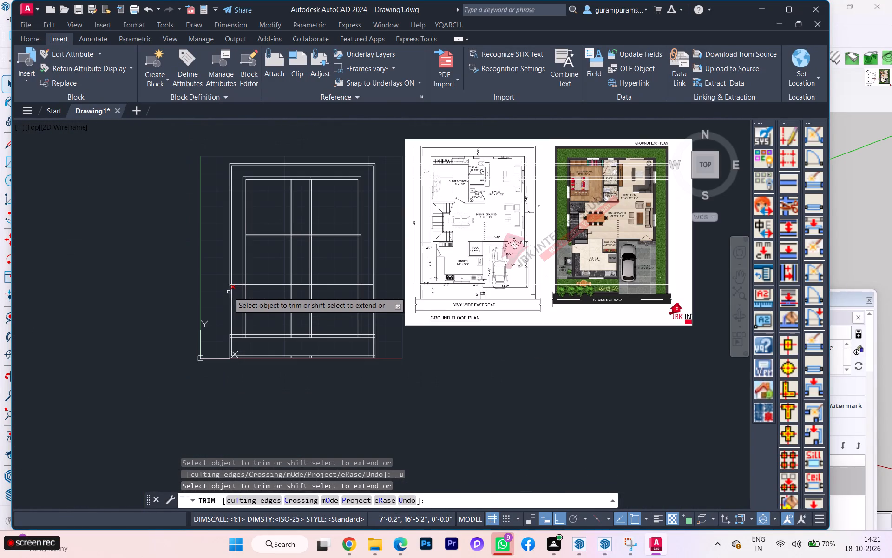
scroll(246, 285, up, 6)
click(195, 292)
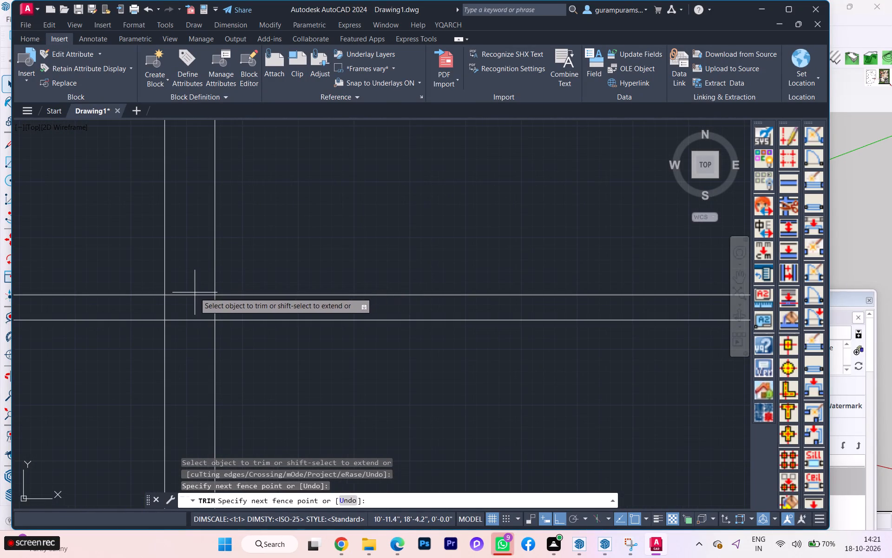
click(191, 298)
click(140, 296)
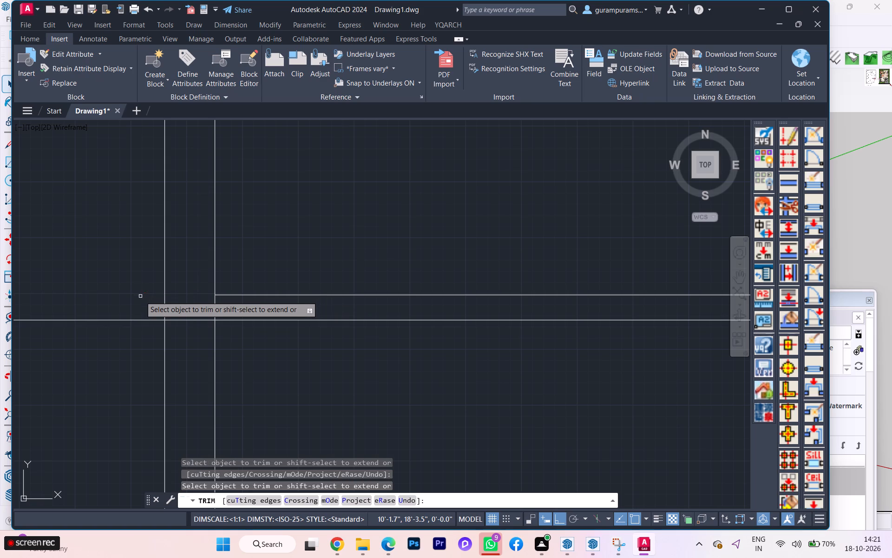
Trim the -X side exterior wall's two lines and the front exterior wall's inner line out of their corner junction.
scroll(309, 276, down, 3)
scroll(145, 269, down, 2)
scroll(145, 269, up, 1)
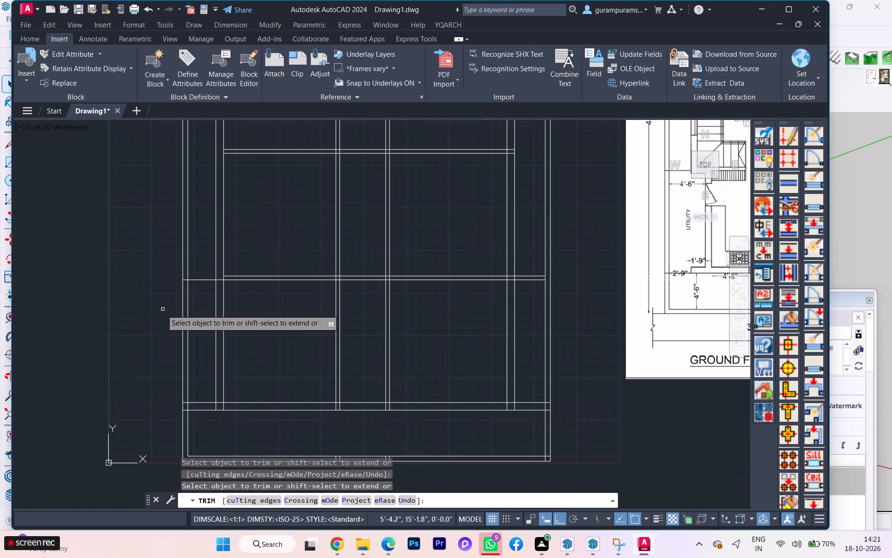
scroll(159, 312, down, 1)
scroll(225, 286, down, 3)
scroll(225, 286, up, 7)
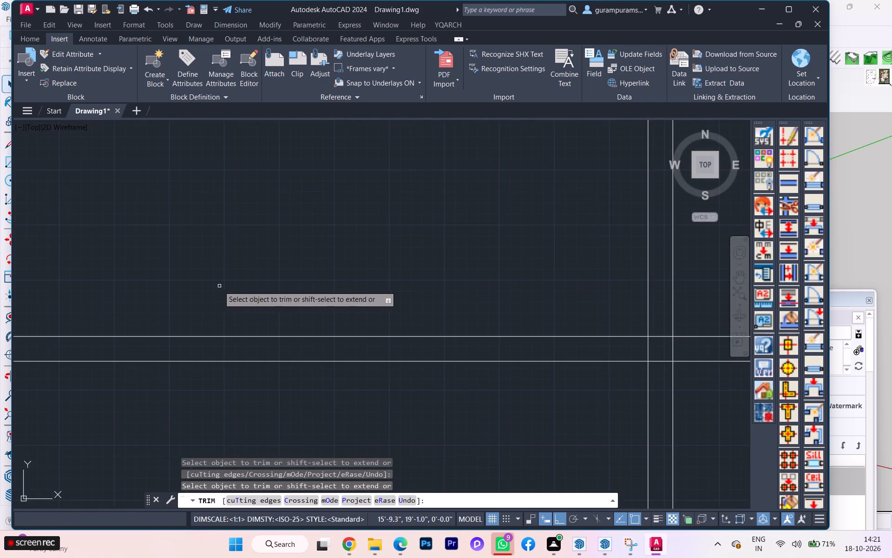
scroll(214, 288, down, 2)
scroll(246, 262, down, 2)
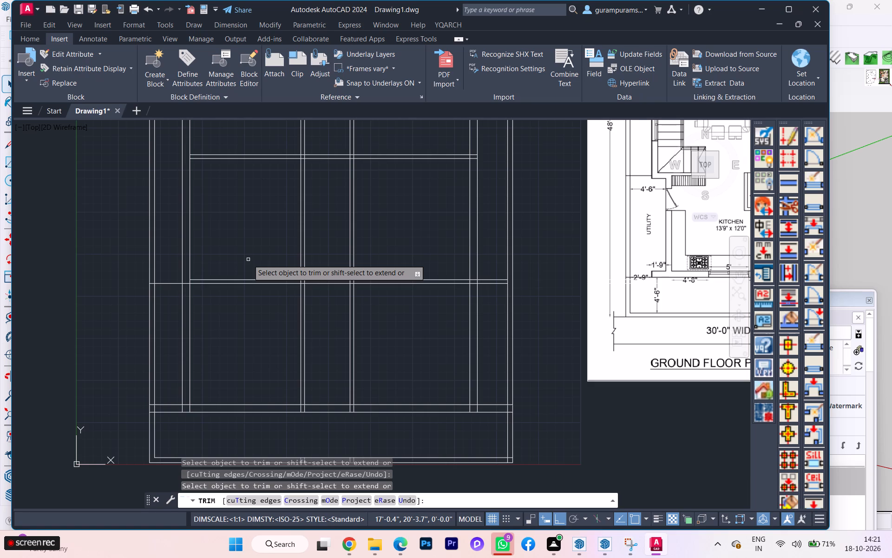
scroll(248, 259, down, 1)
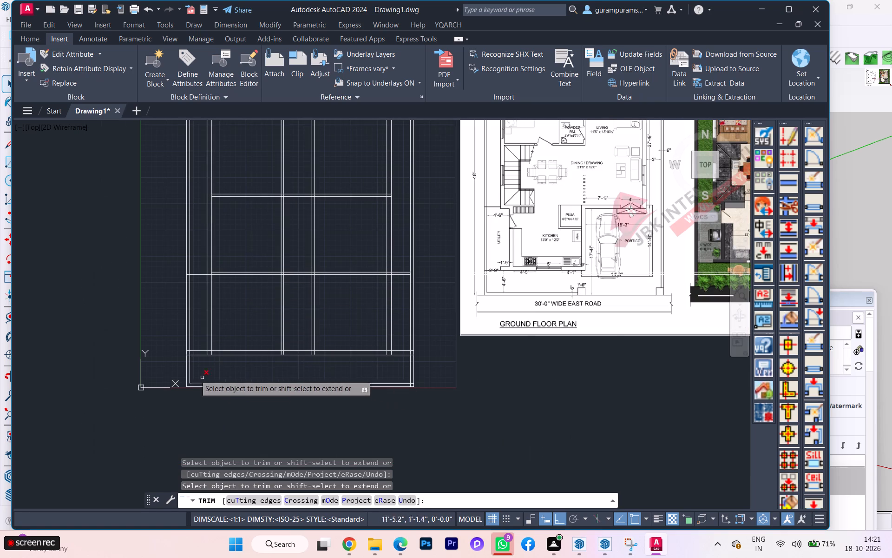
scroll(195, 366, up, 4)
click(272, 276)
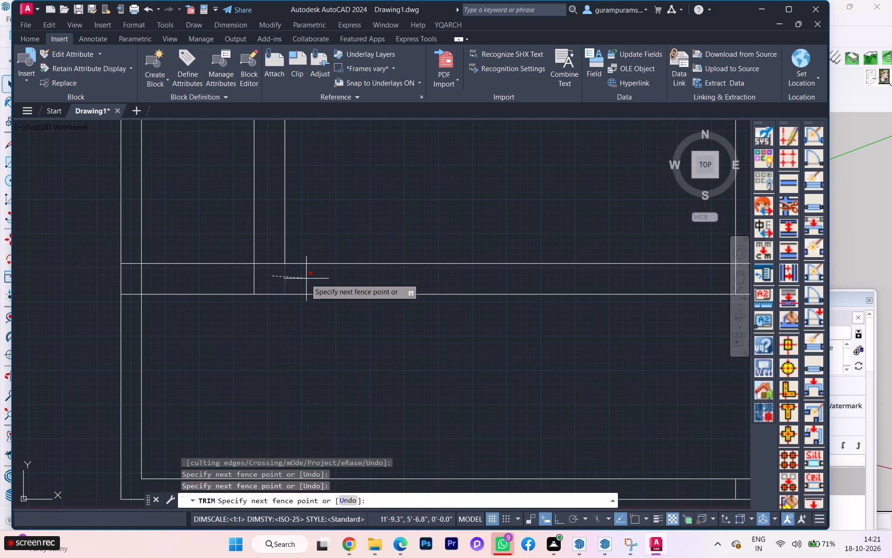
drag(297, 277, 302, 280)
click(267, 268)
click(266, 251)
click(259, 280)
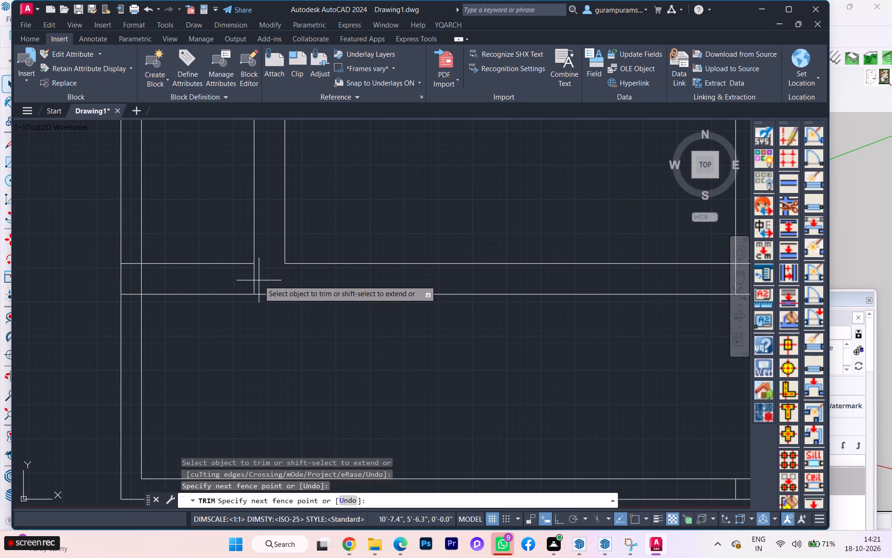
click(243, 278)
Trim the +X interior vertical wall's two lines out of the bays between the rear cross wall, front cross wall and front exterior wall.
scroll(220, 306, down, 3)
scroll(228, 325, up, 1)
scroll(232, 330, down, 2)
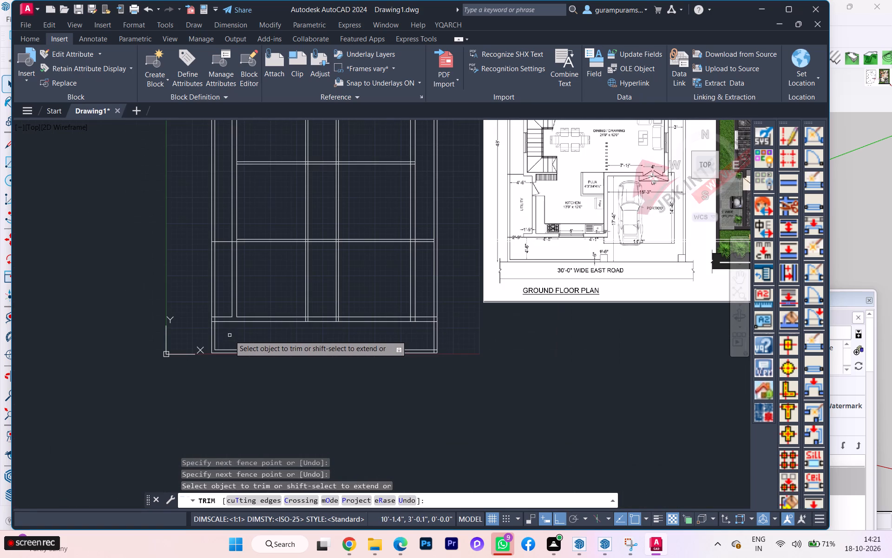
scroll(545, 247, up, 1)
scroll(617, 246, down, 1)
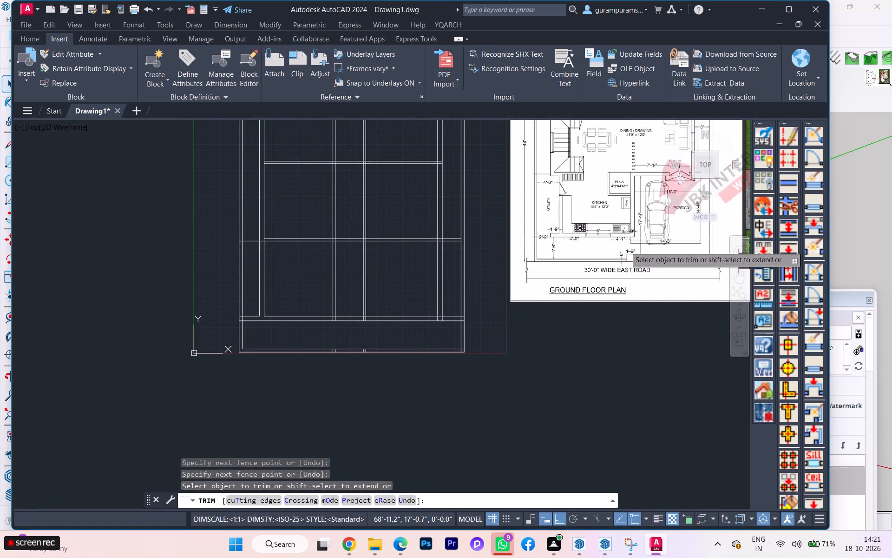
scroll(525, 256, down, 1)
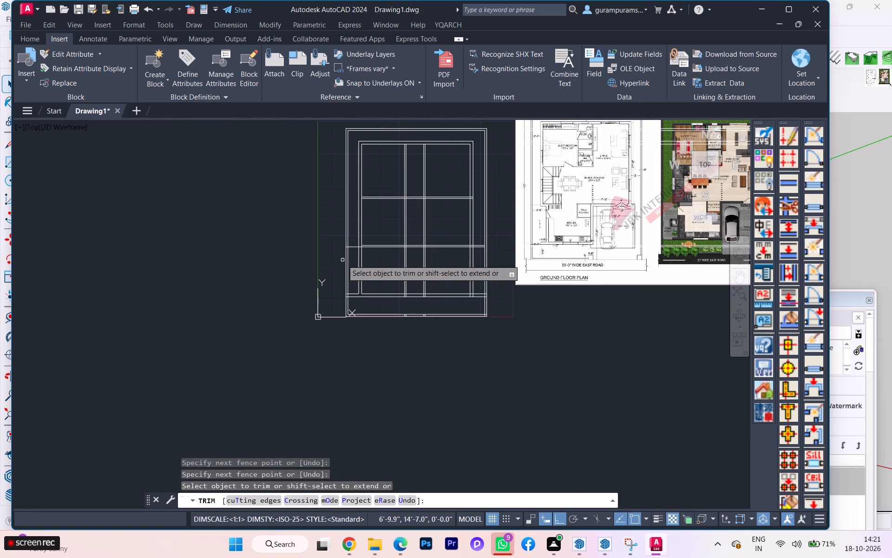
scroll(362, 247, up, 2)
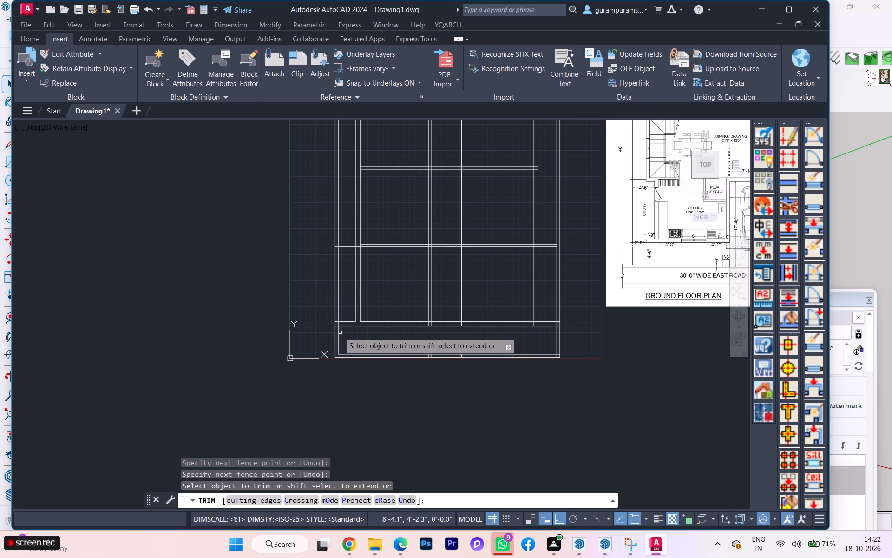
scroll(250, 318, down, 1)
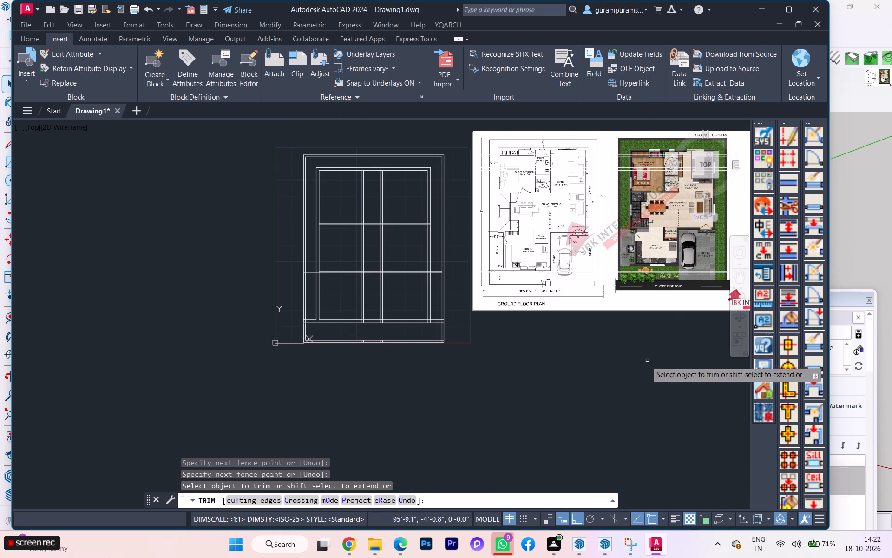
scroll(531, 247, up, 1)
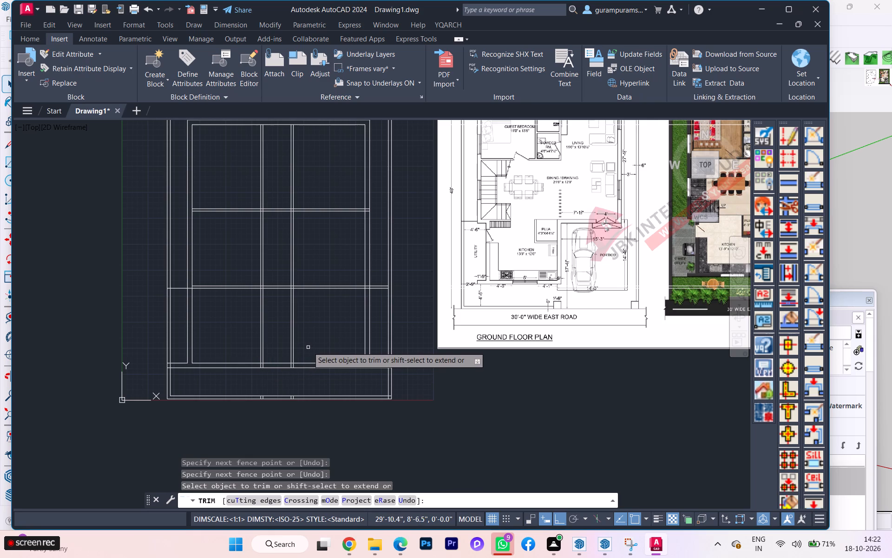
click(283, 242)
click(339, 238)
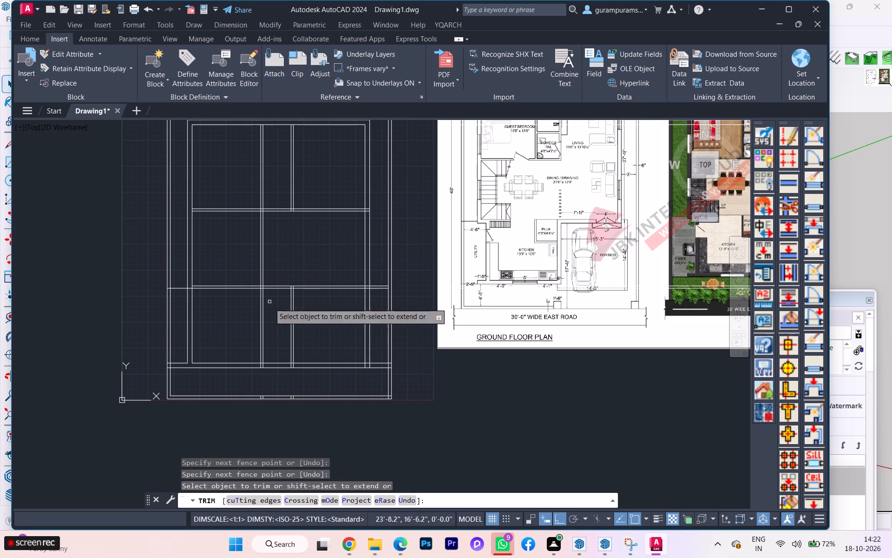
click(301, 340)
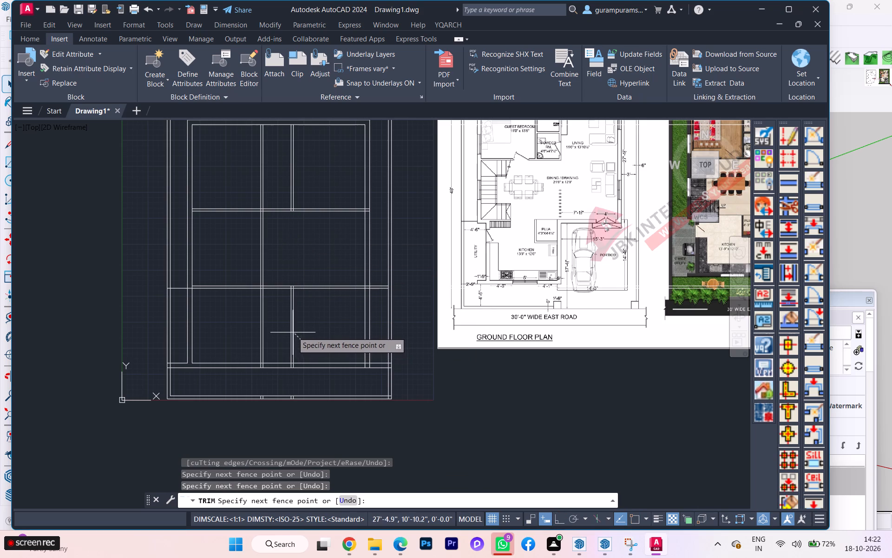
click(277, 322)
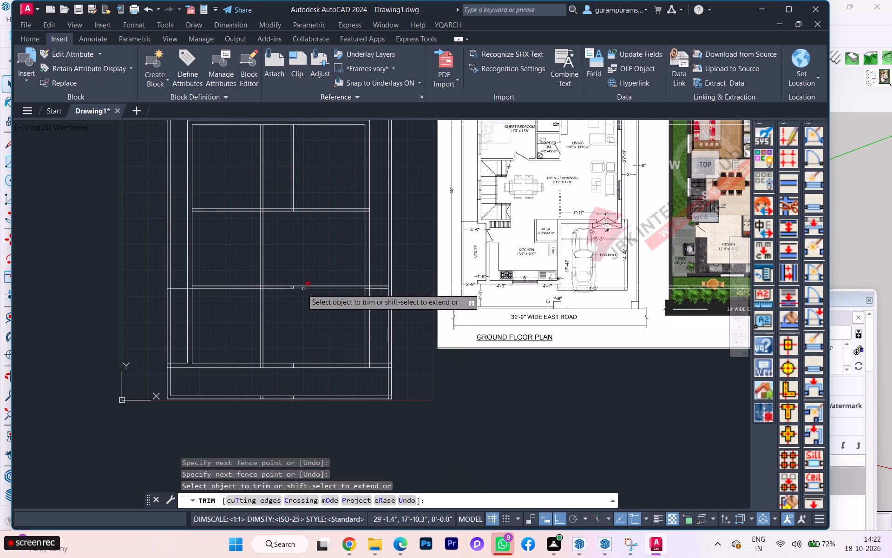
Trim the +X interior vertical wall's leftover stubs out of the front cross wall and the front exterior wall thickness.
scroll(300, 289, up, 5)
click(194, 259)
click(239, 263)
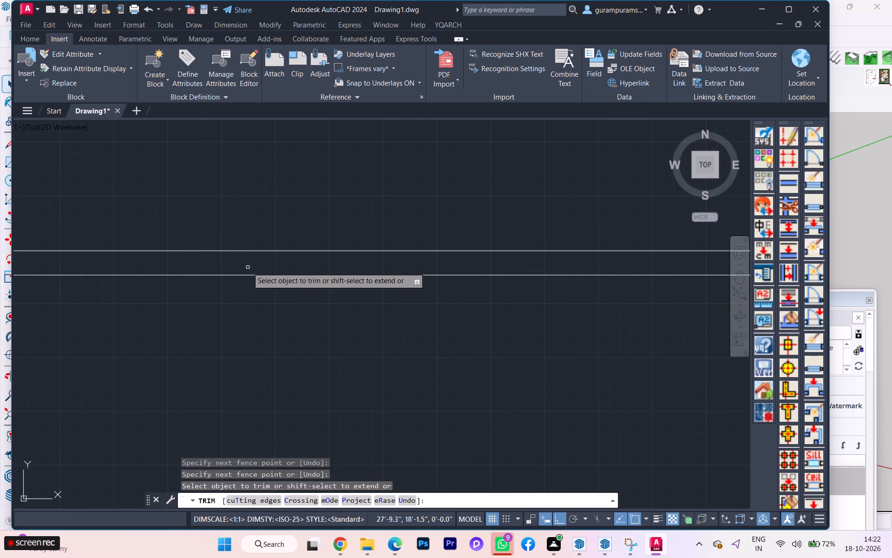
scroll(384, 363, down, 4)
scroll(302, 263, down, 3)
scroll(302, 263, up, 1)
scroll(336, 354, up, 2)
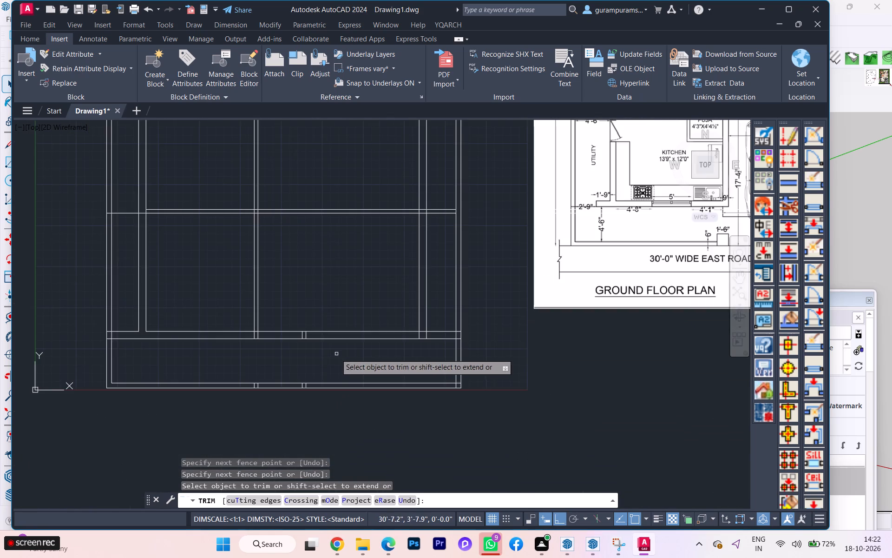
scroll(313, 346, down, 1)
scroll(313, 346, up, 2)
click(288, 332)
click(303, 328)
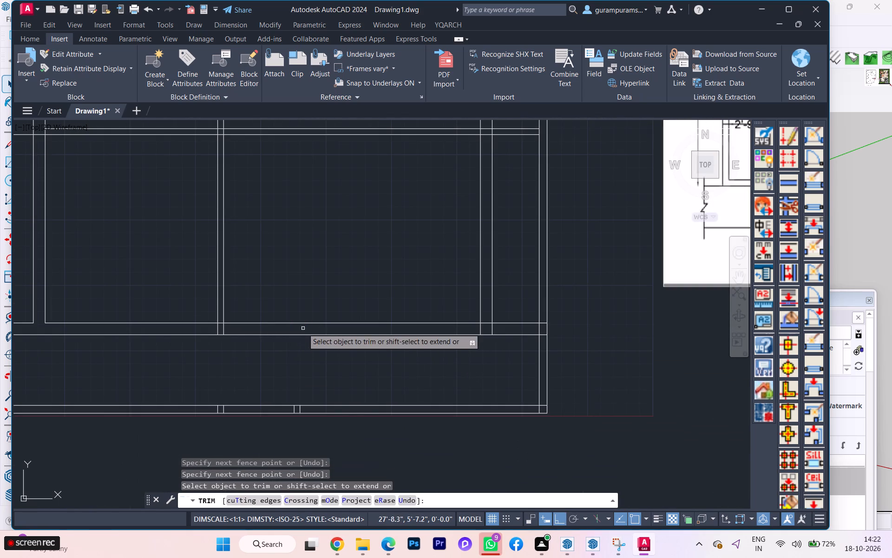
Examine the reference ground floor plan's dining, kitchen, puja and portico layout against the trimmed wall grid.
scroll(288, 342, down, 3)
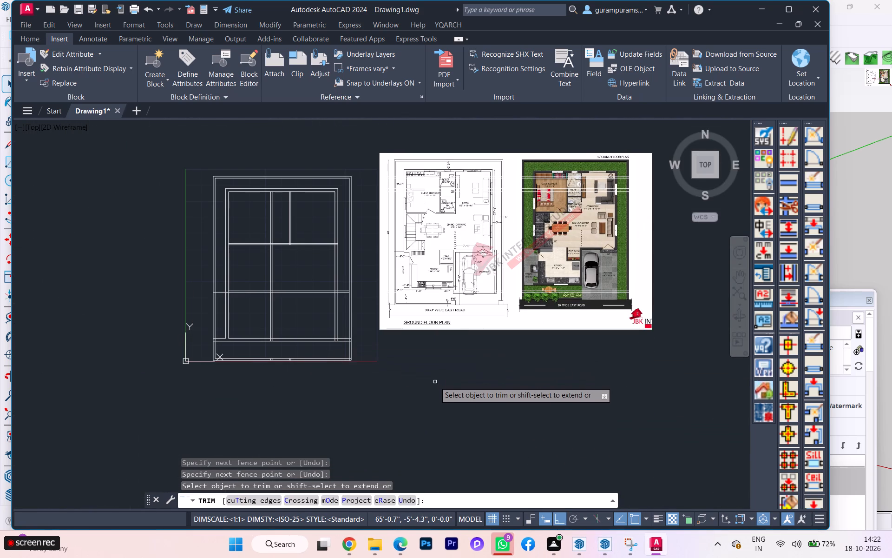
scroll(488, 259, up, 1)
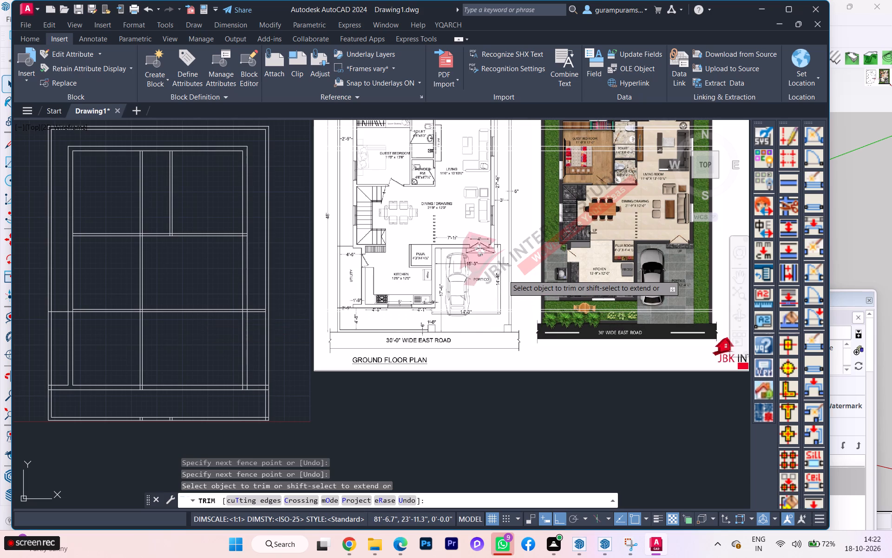
scroll(503, 275, up, 1)
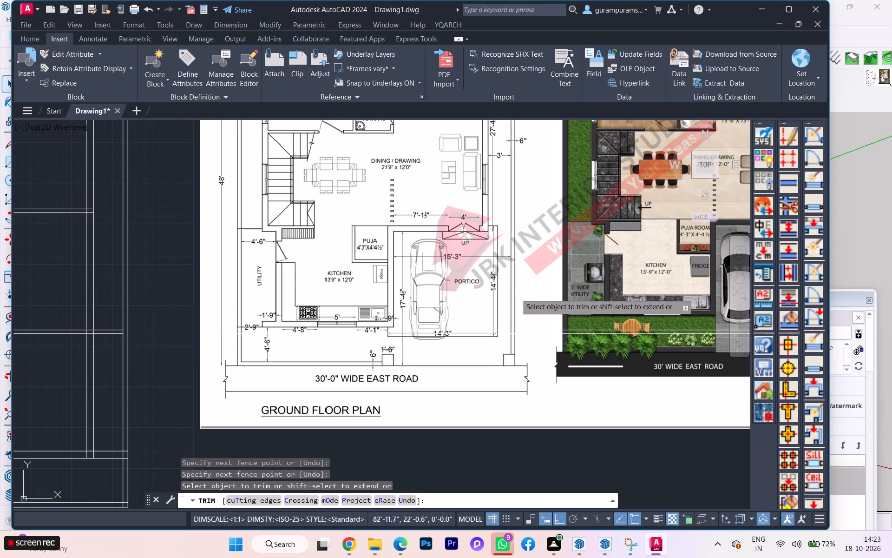
scroll(341, 266, up, 3)
scroll(420, 247, down, 2)
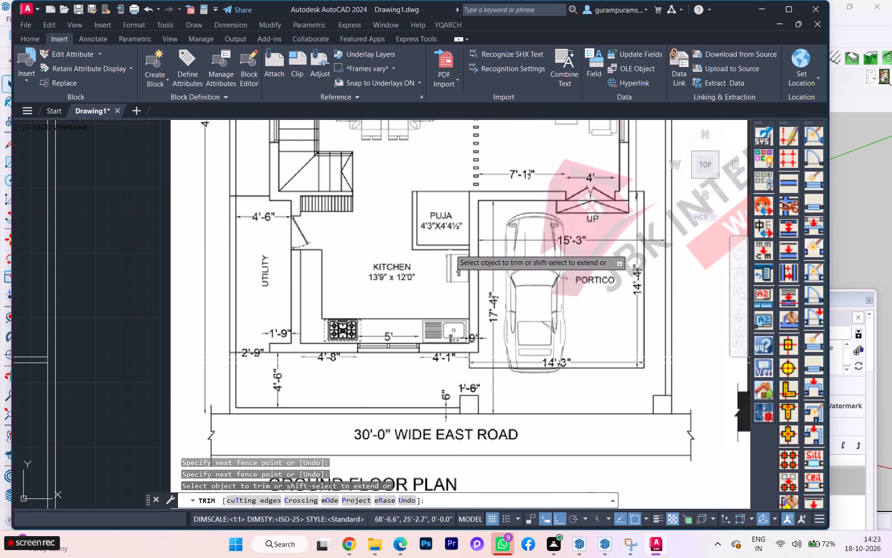
scroll(471, 258, down, 1)
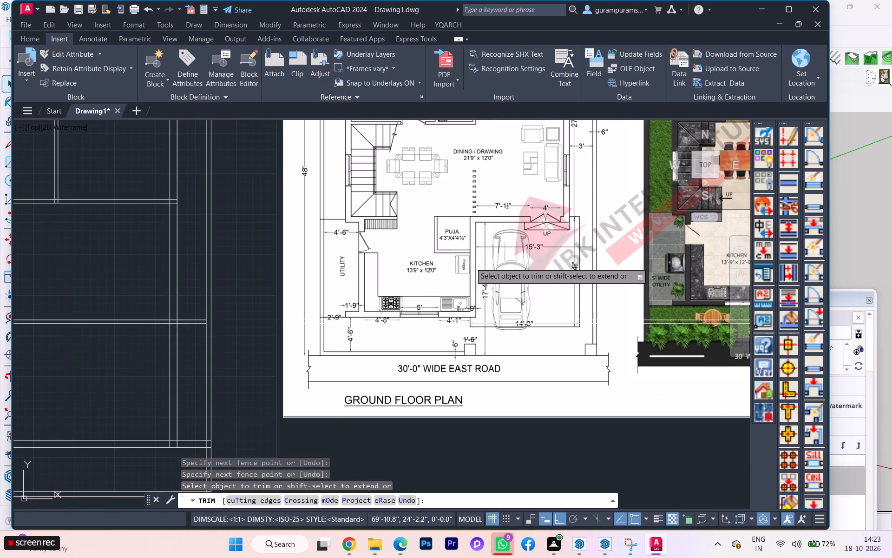
scroll(471, 263, down, 1)
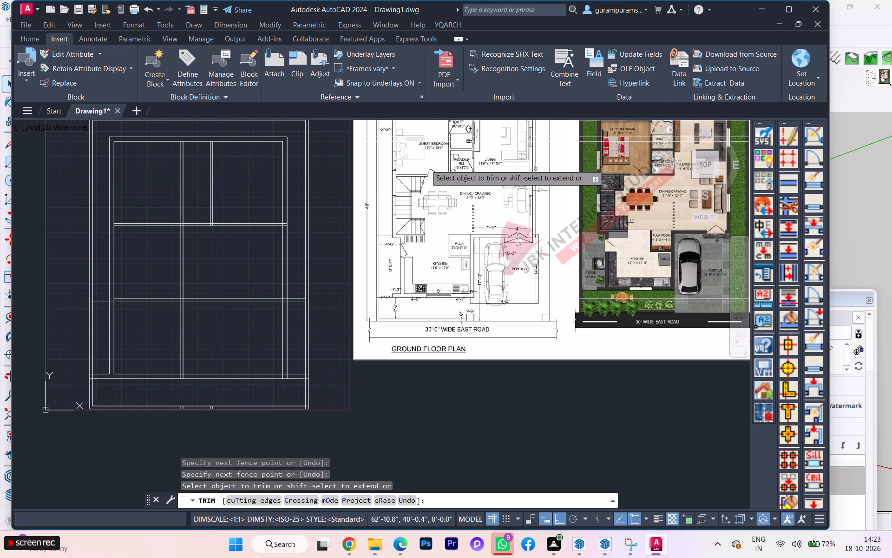
click(31, 37)
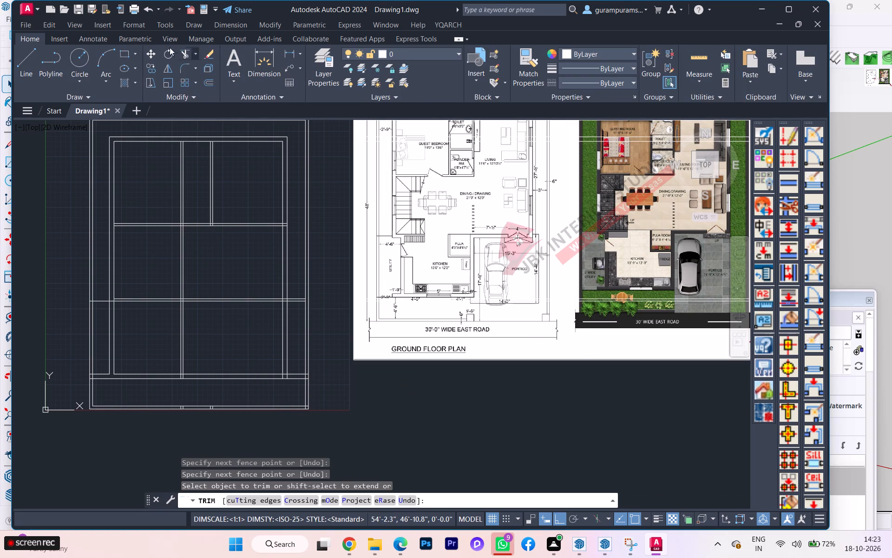
click(443, 53)
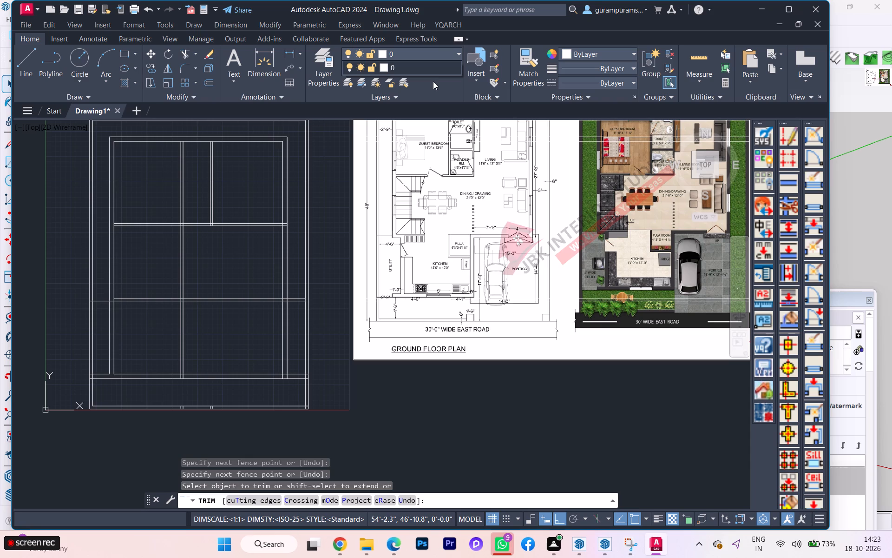
scroll(419, 234, down, 1)
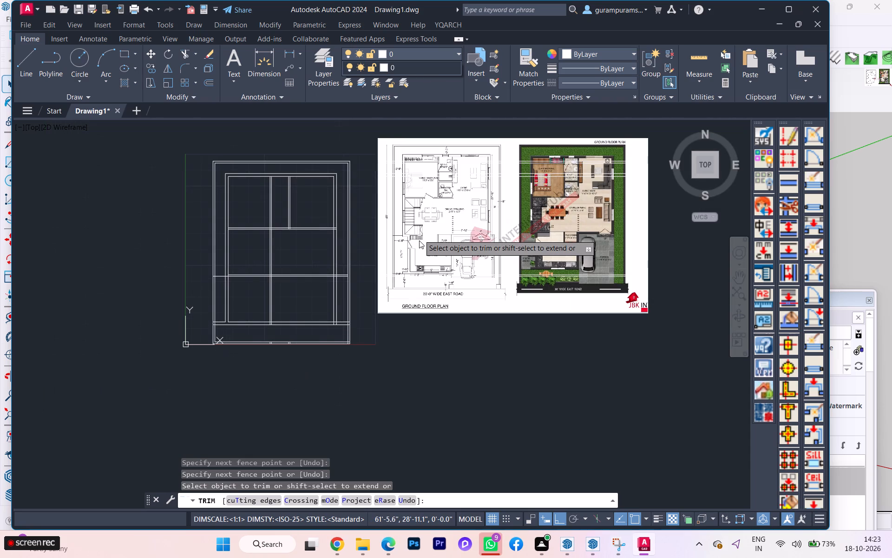
scroll(312, 273, up, 1)
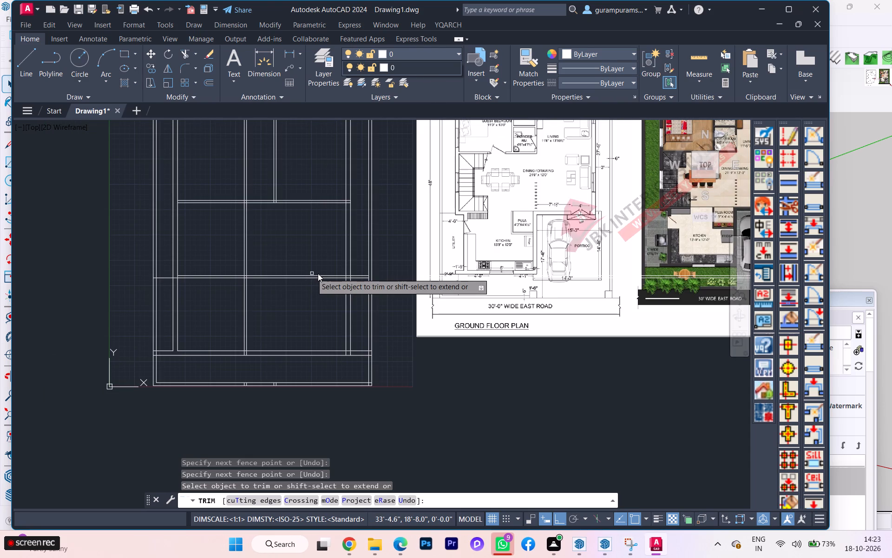
scroll(383, 233, down, 1)
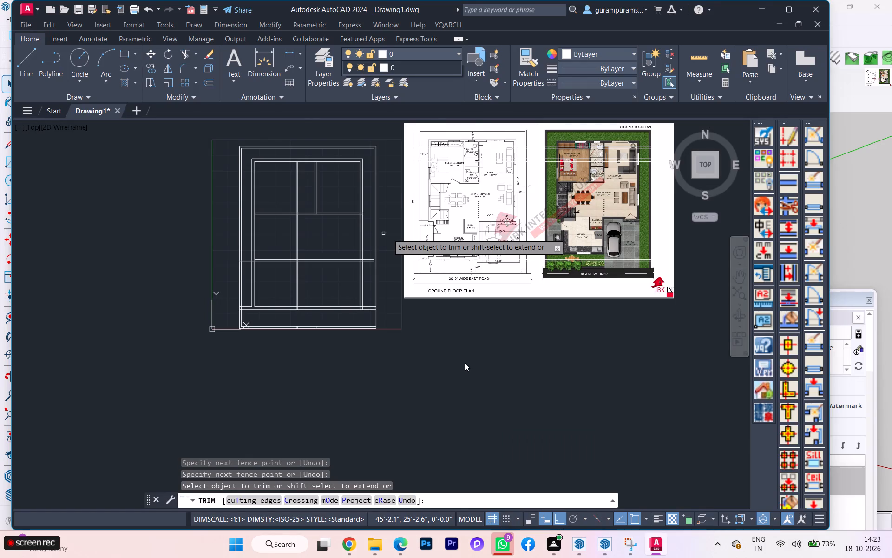
scroll(465, 363, up, 1)
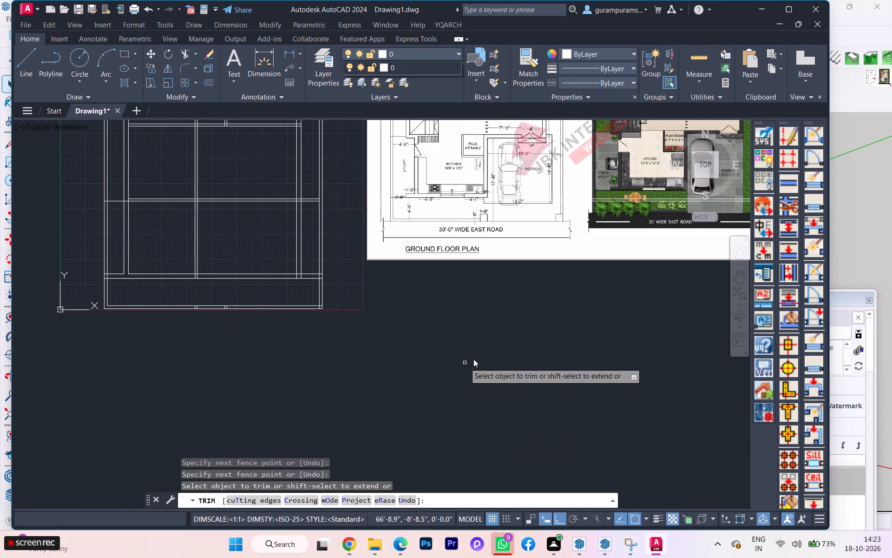
scroll(356, 360, down, 1)
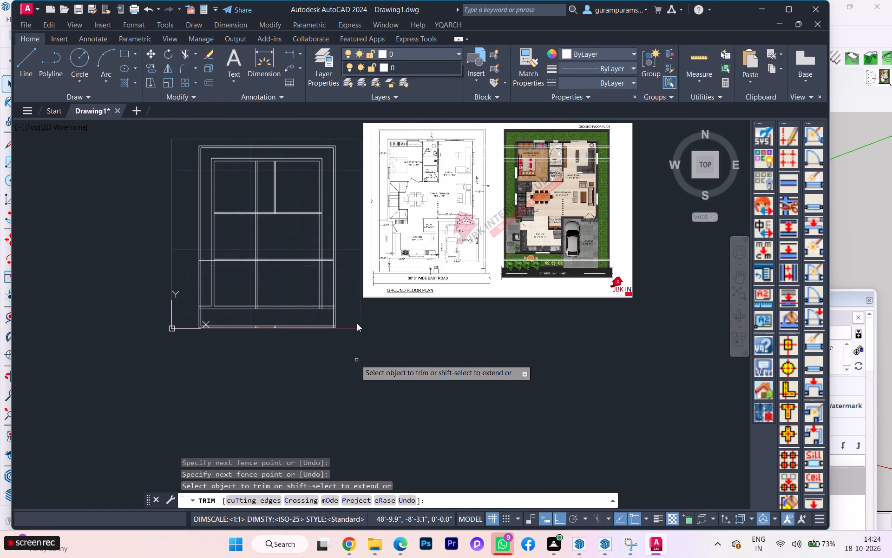
scroll(479, 276, up, 1)
scroll(501, 290, down, 2)
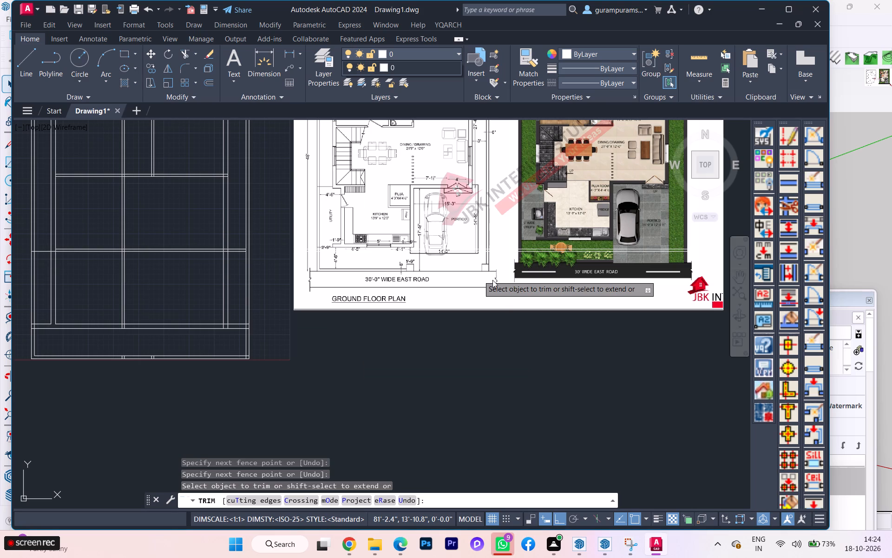
scroll(492, 281, down, 1)
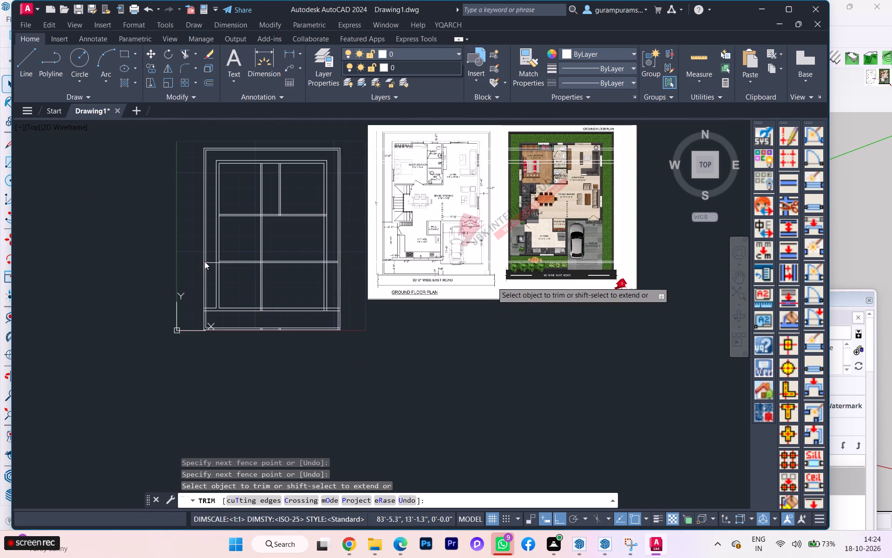
scroll(204, 263, up, 1)
scroll(204, 266, down, 1)
scroll(439, 175, up, 1)
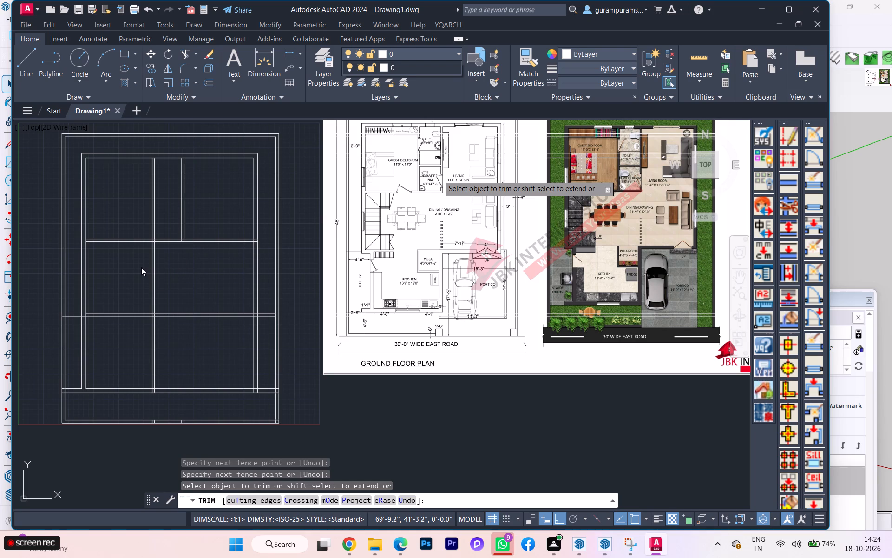
Trim the -X interior vertical wall's two lines out of the bay between the rear cross wall and front cross wall.
click(141, 267)
click(164, 268)
click(106, 264)
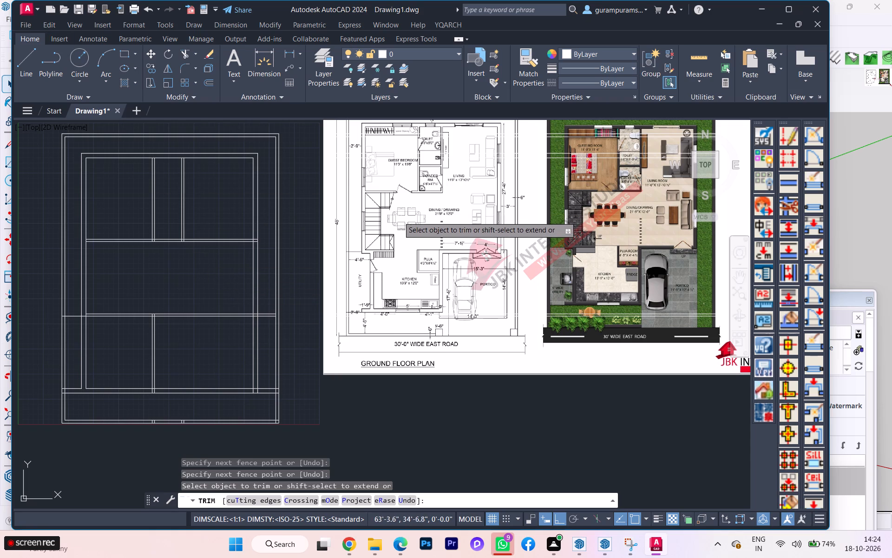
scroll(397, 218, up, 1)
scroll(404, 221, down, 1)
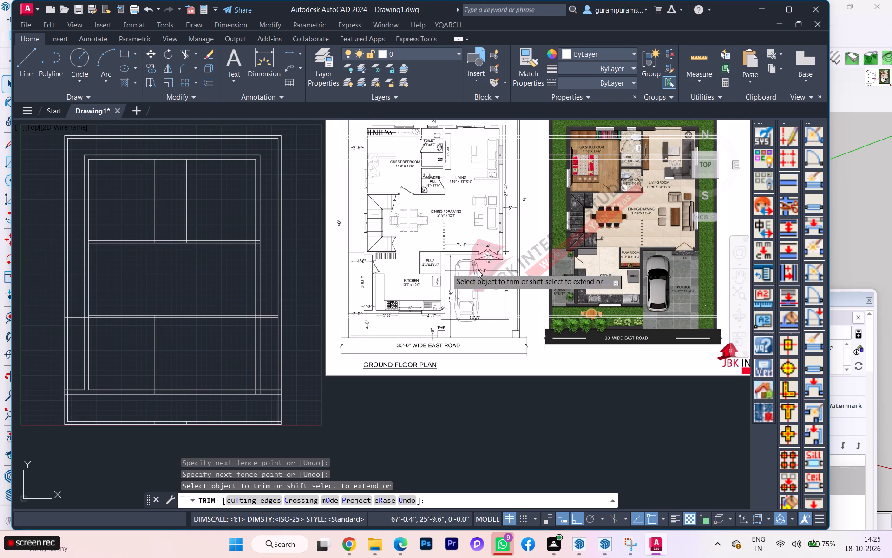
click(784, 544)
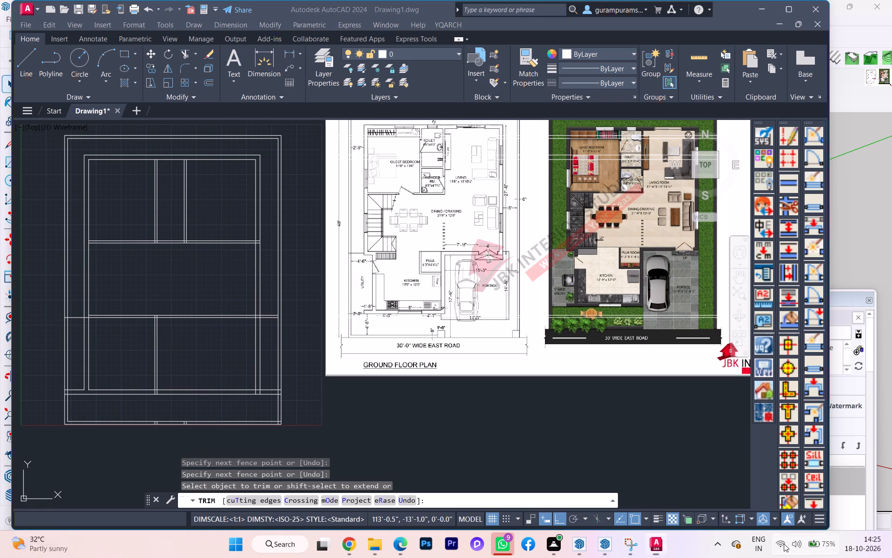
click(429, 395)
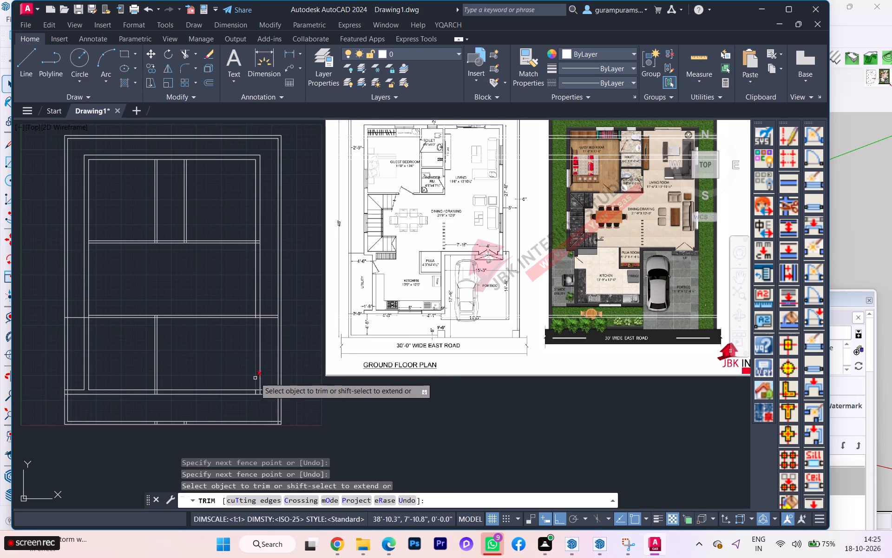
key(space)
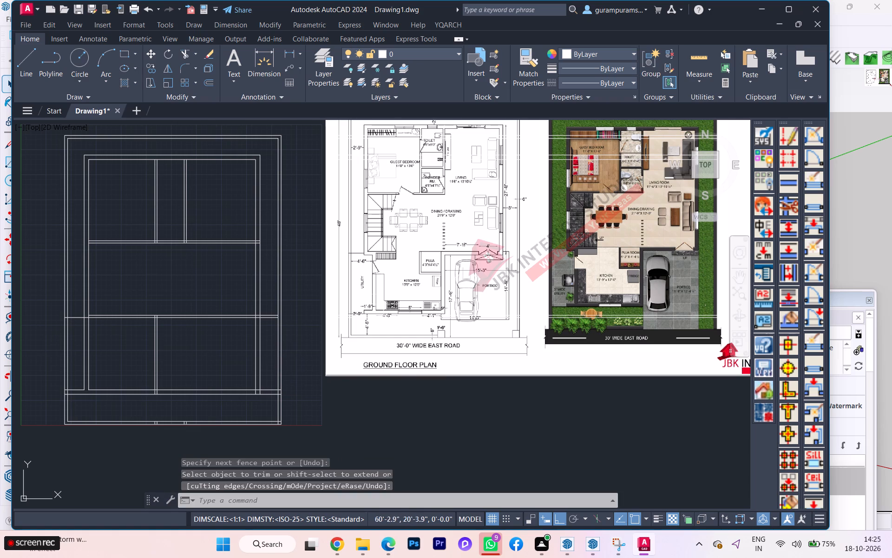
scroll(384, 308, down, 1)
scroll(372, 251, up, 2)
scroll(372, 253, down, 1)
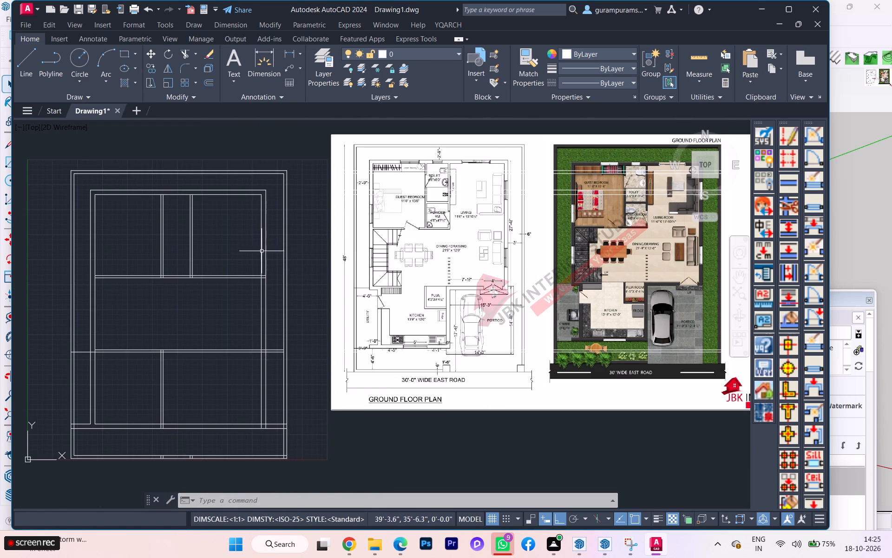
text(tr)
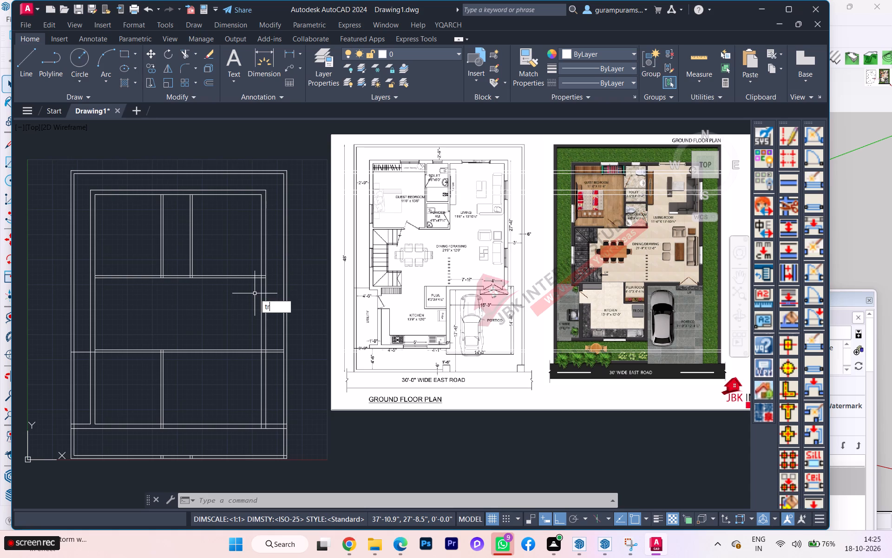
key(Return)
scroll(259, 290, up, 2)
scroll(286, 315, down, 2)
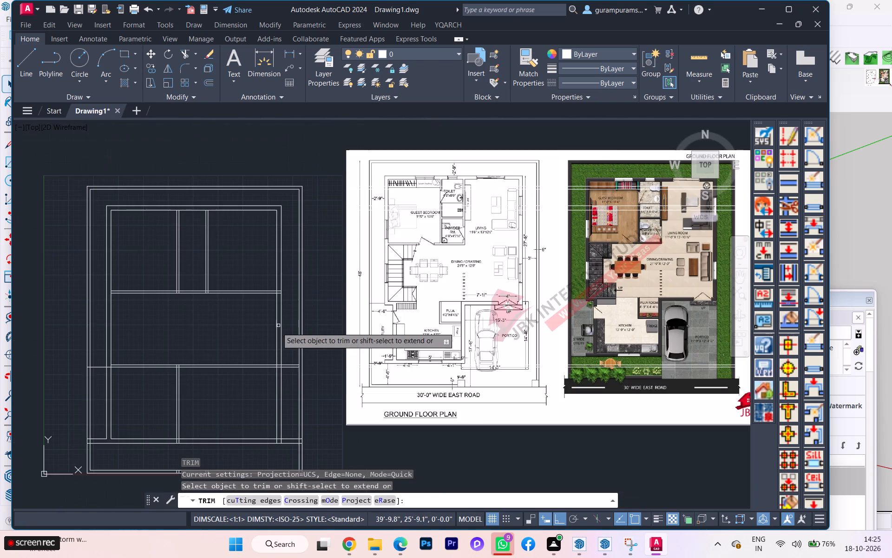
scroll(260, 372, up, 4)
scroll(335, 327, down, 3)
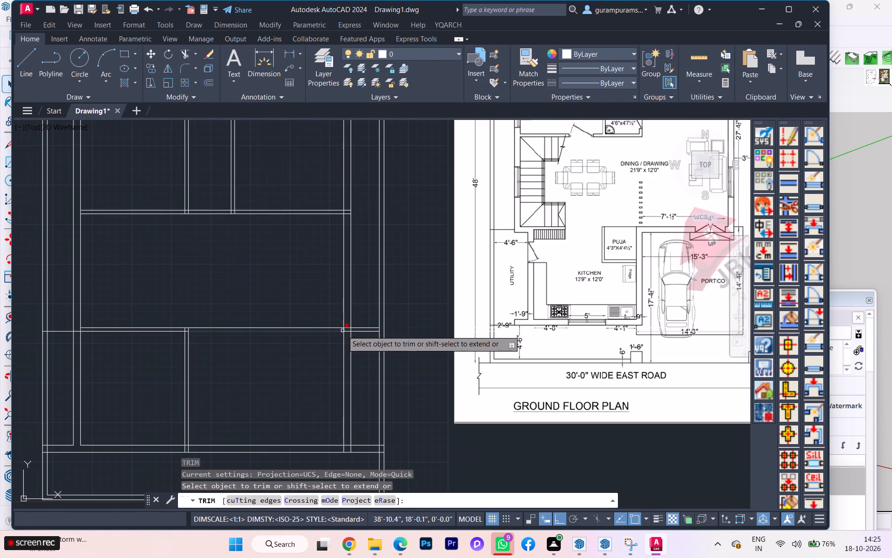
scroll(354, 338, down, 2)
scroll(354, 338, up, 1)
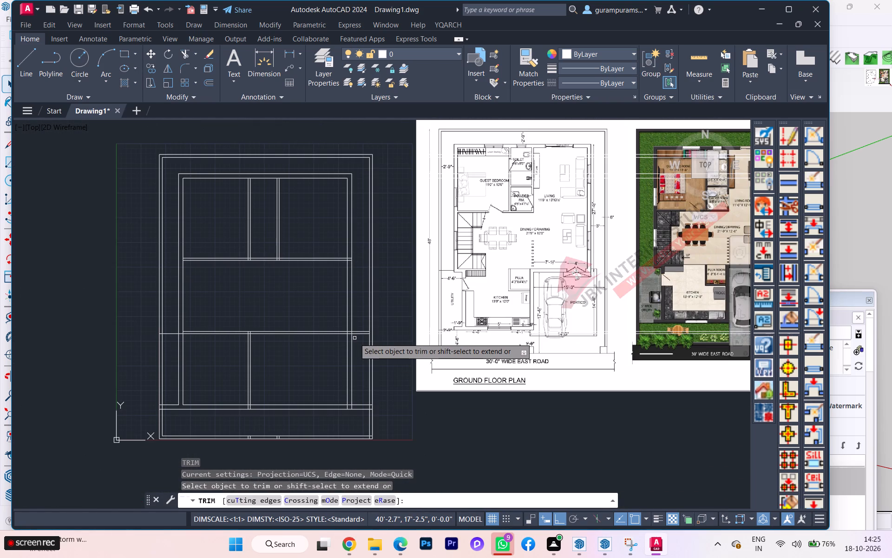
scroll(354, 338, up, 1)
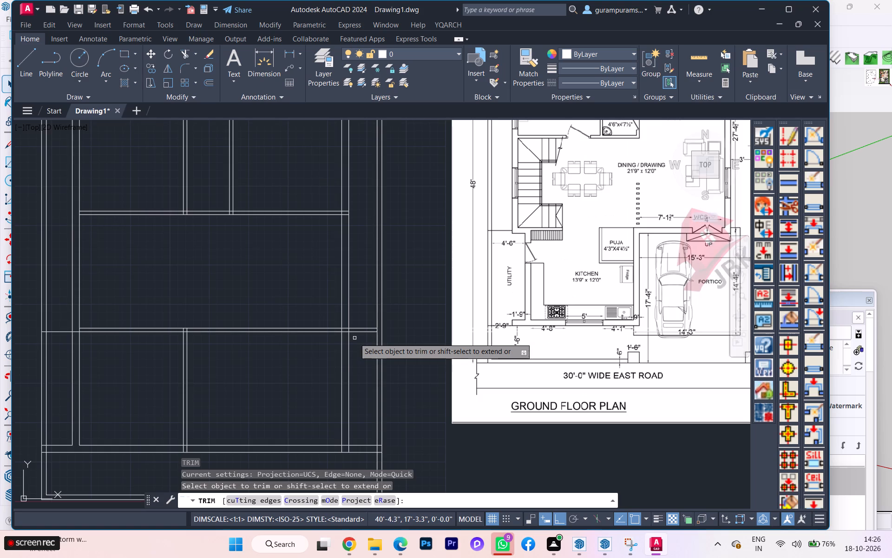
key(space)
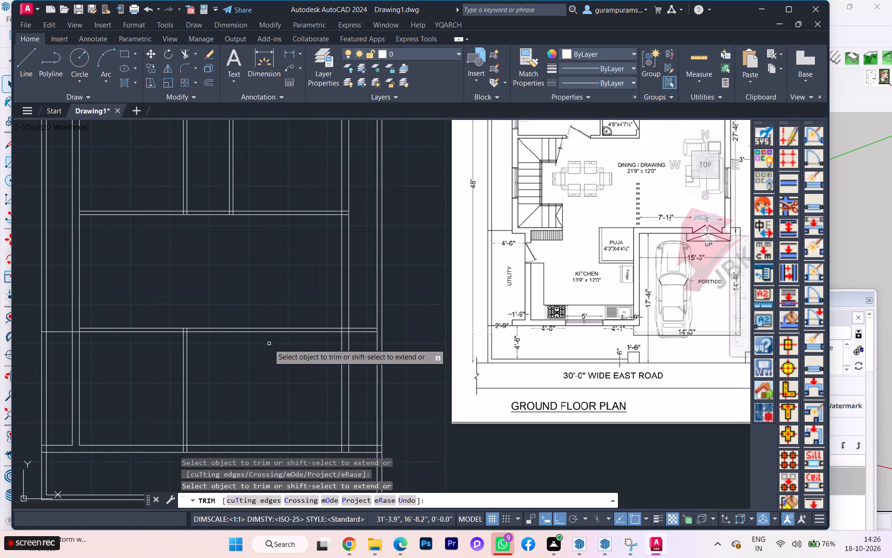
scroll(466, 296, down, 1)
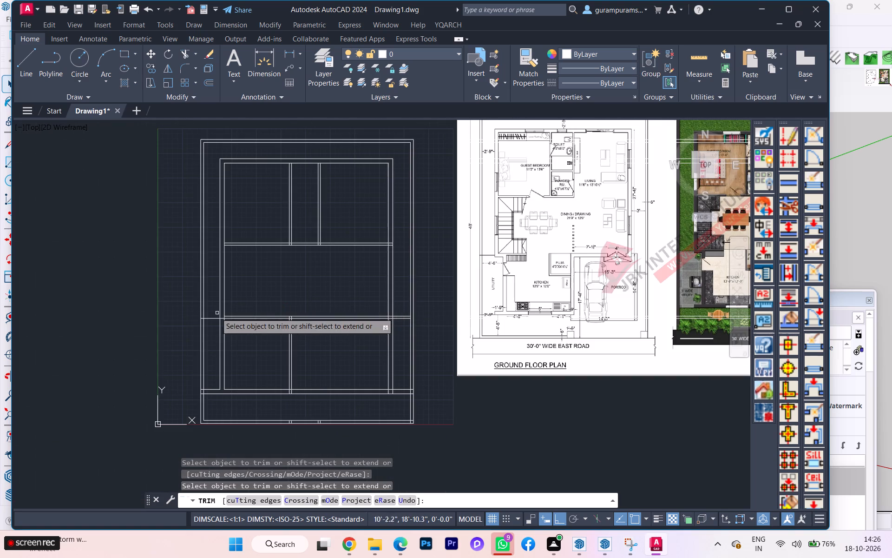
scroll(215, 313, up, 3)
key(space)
Move the front cross wall's -Y face line 4.5" in the -Y direction to thicken the wall.
scroll(223, 336, down, 2)
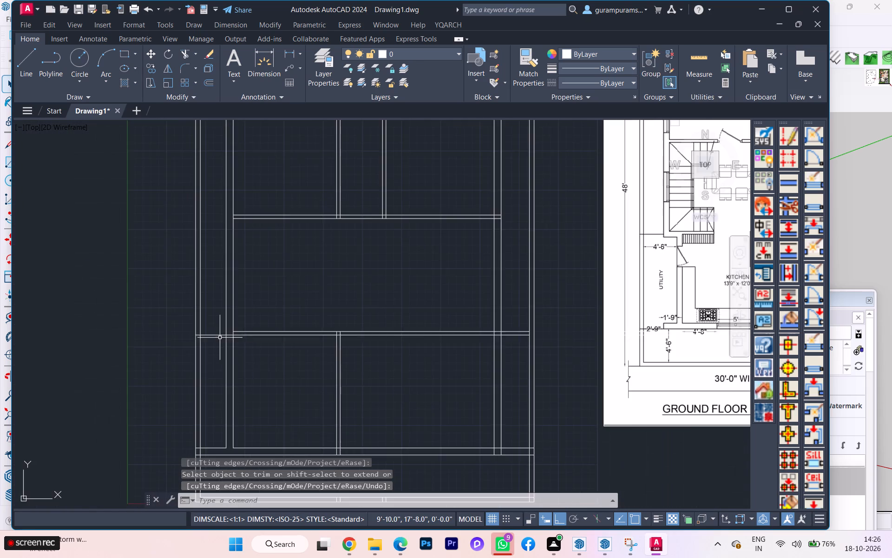
scroll(220, 338, up, 1)
scroll(219, 338, down, 1)
scroll(225, 334, up, 1)
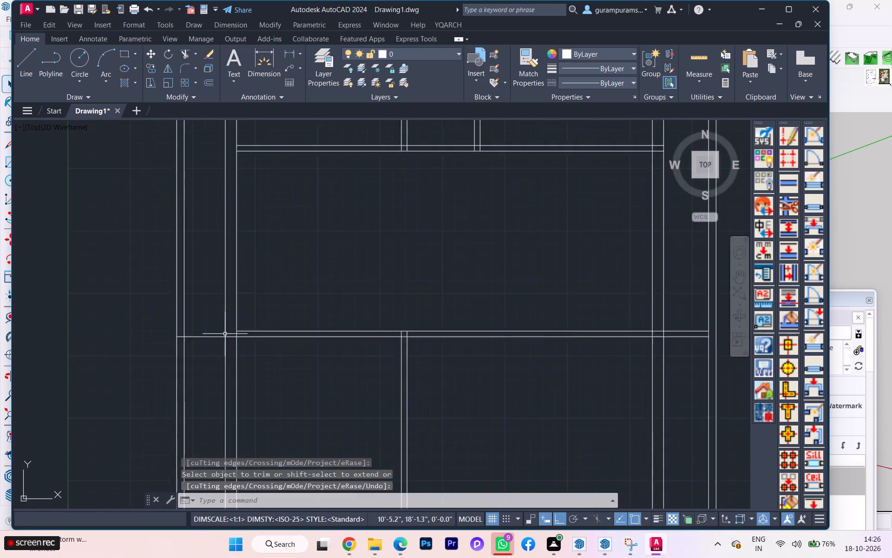
scroll(225, 334, up, 2)
click(228, 343)
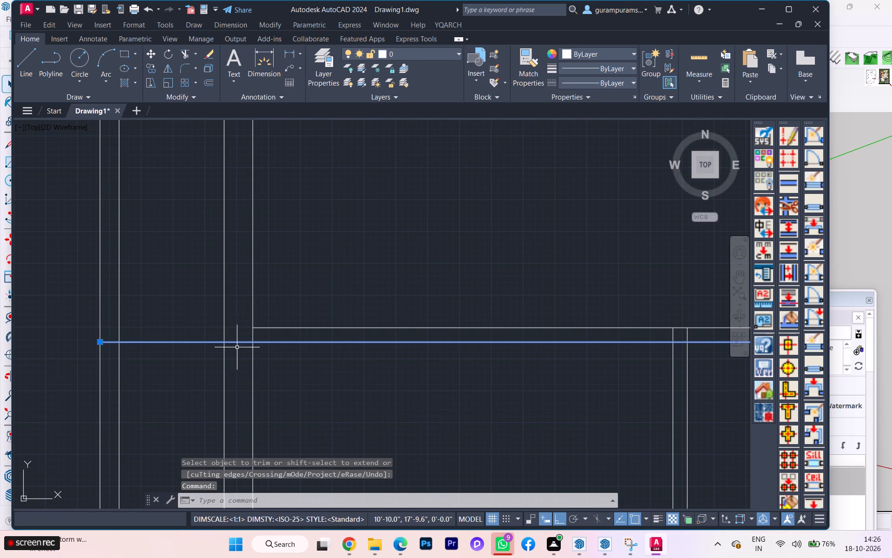
key(m)
key(Return)
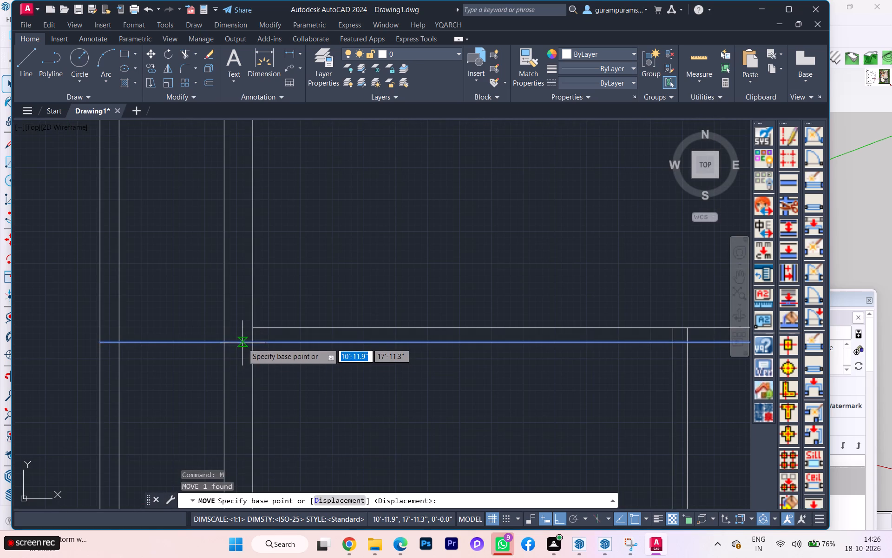
click(243, 343)
text(4.5)
key(Return)
key(space)
scroll(175, 299, down, 1)
scroll(175, 299, up, 1)
scroll(175, 299, down, 1)
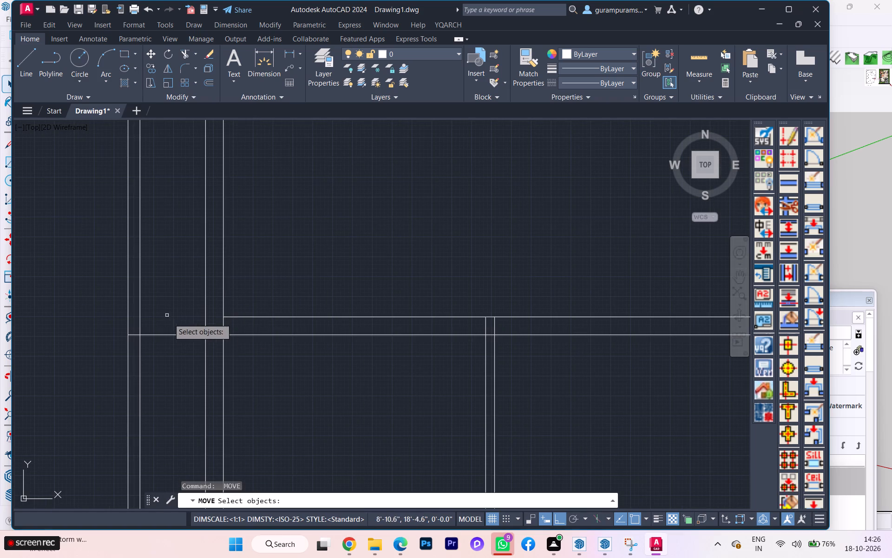
key(Escape)
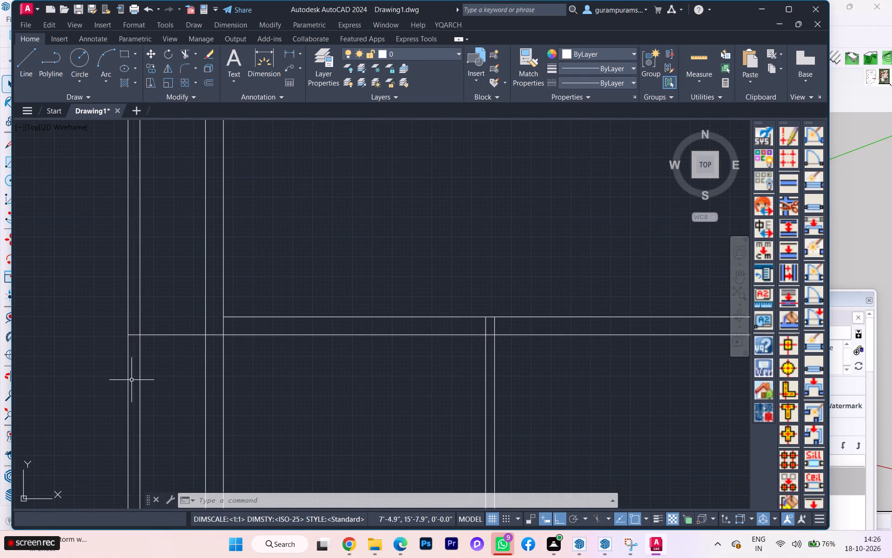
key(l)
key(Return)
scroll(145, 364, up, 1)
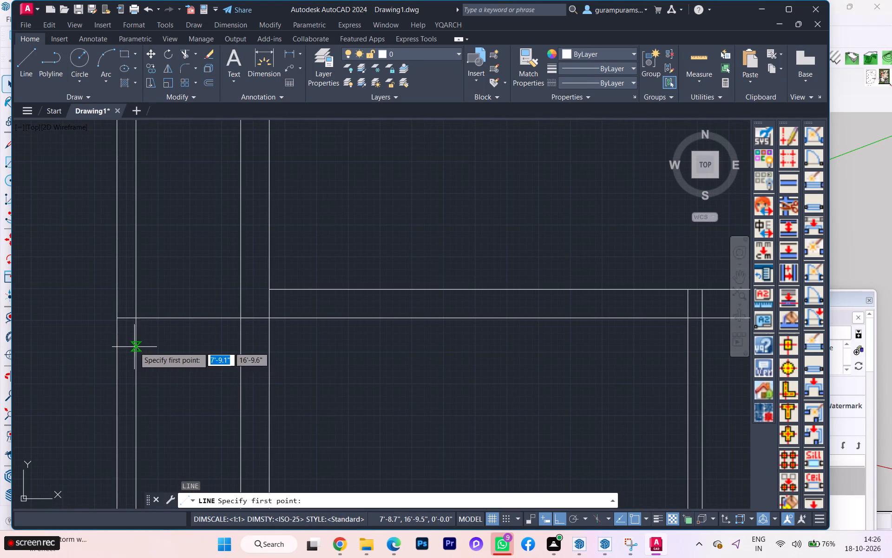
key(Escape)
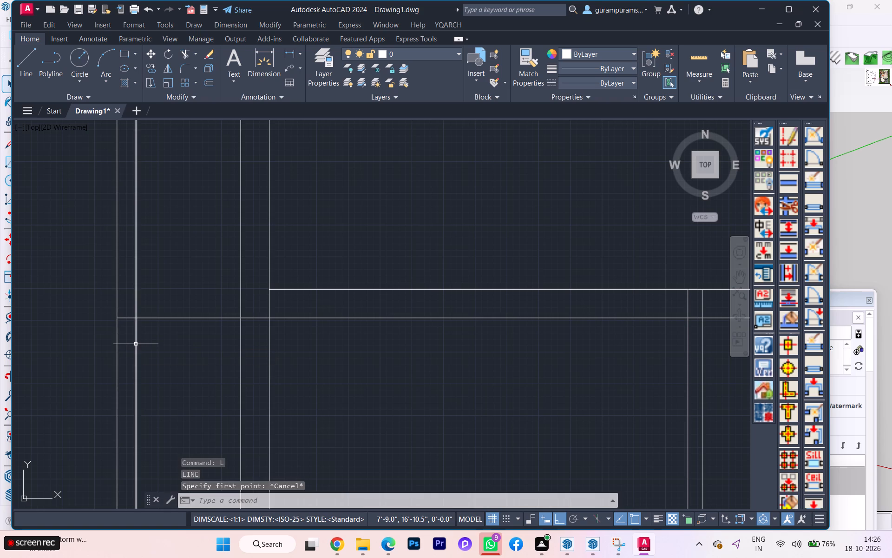
Place a tracked point 4'6" in +X from where the front cross wall's -Y line meets the -X boundary wall's inner face.
key(p)
key(o)
key(Return)
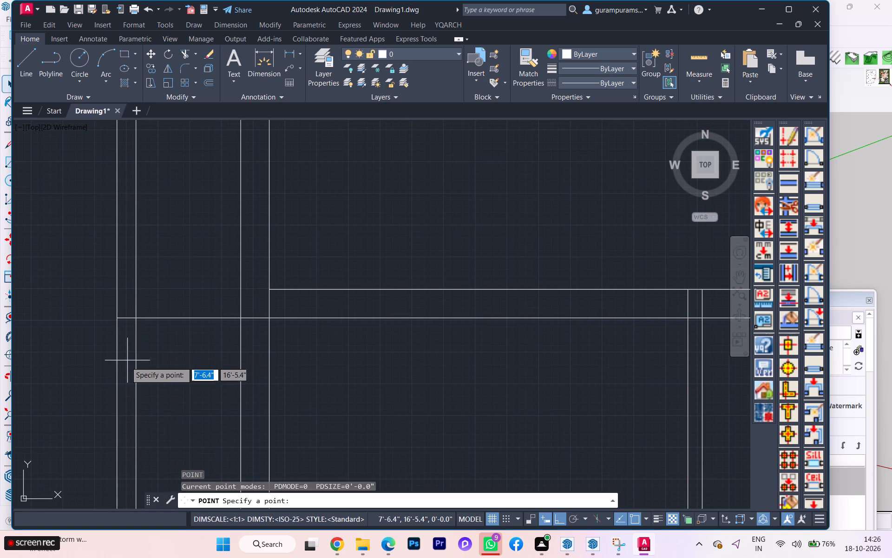
text(tk)
key(Return)
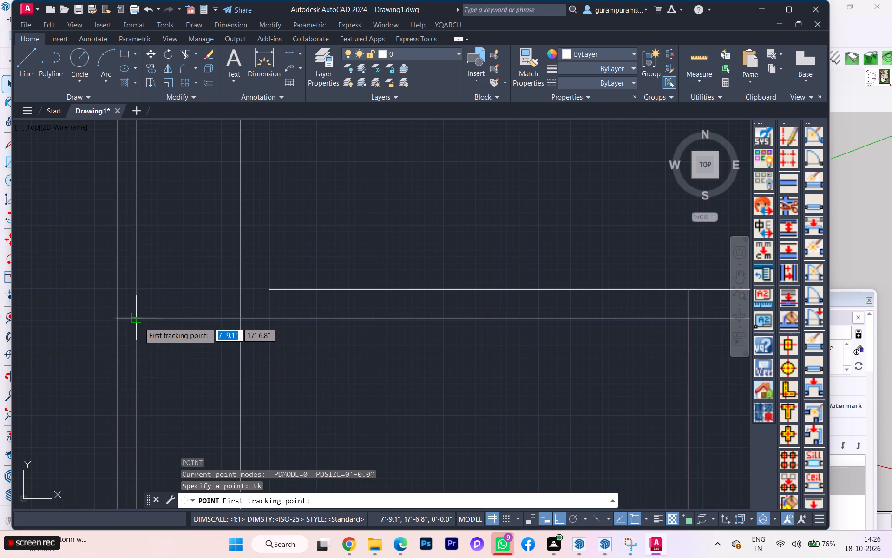
click(139, 319)
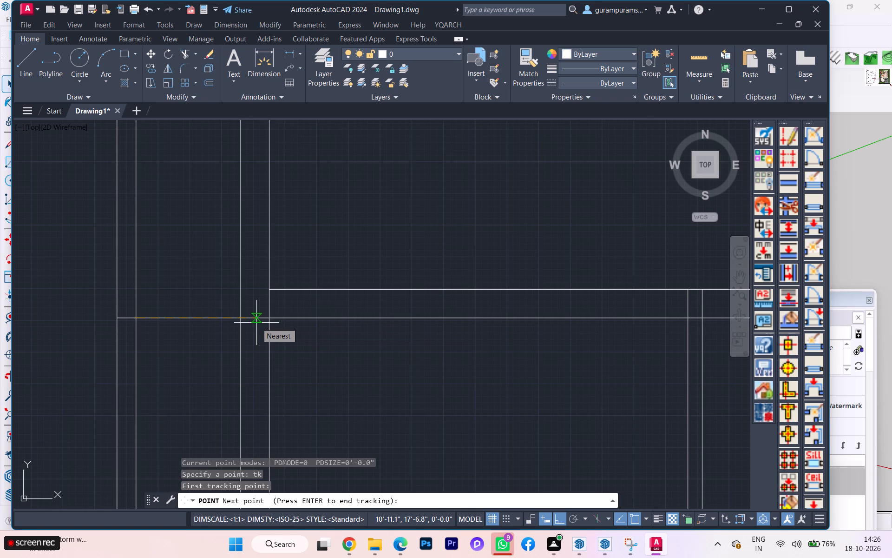
scroll(256, 323, down, 2)
scroll(254, 325, up, 2)
scroll(254, 325, down, 2)
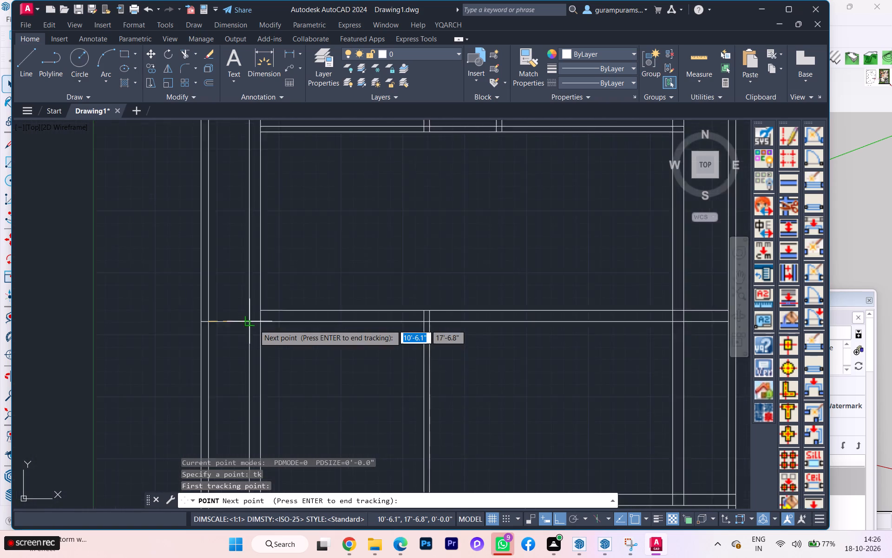
scroll(254, 325, down, 2)
key(4)
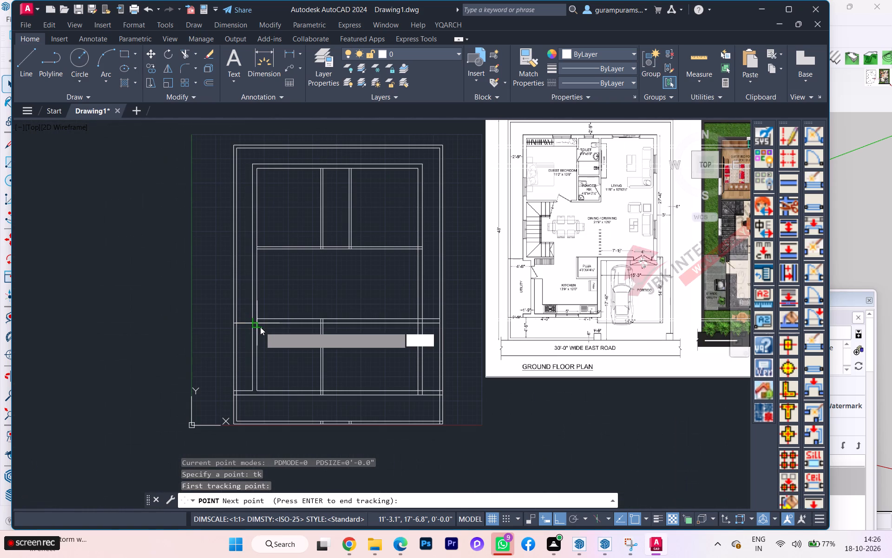
text('6)
key(Return)
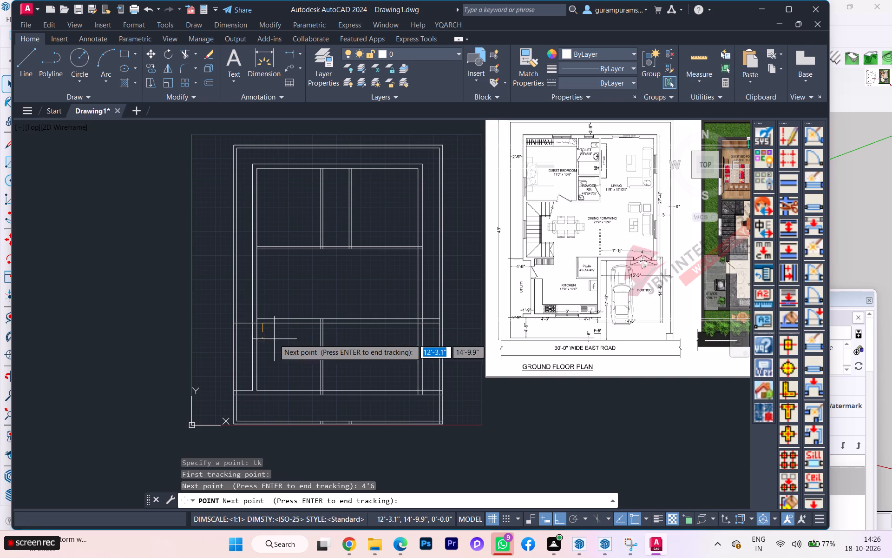
key(Return)
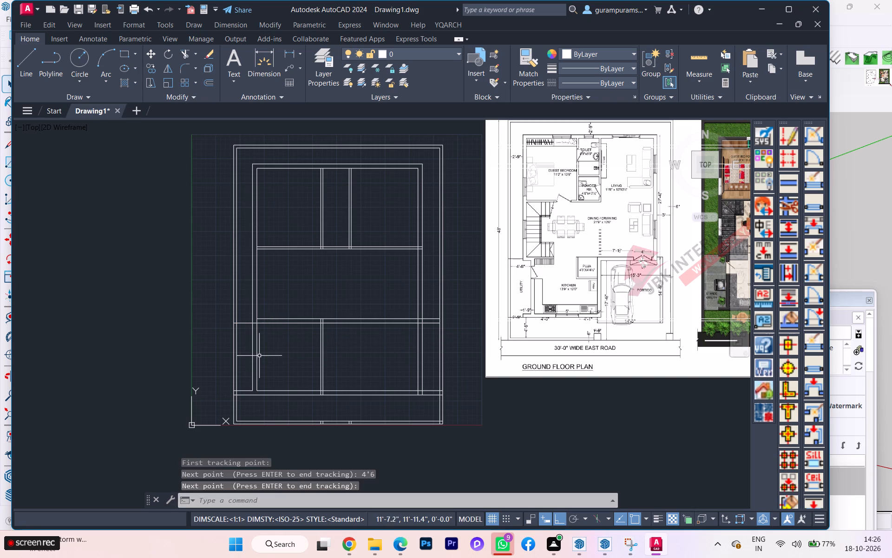
Set the point style to a circle with a cross at size 5, relative to the screen.
scroll(259, 327, up, 5)
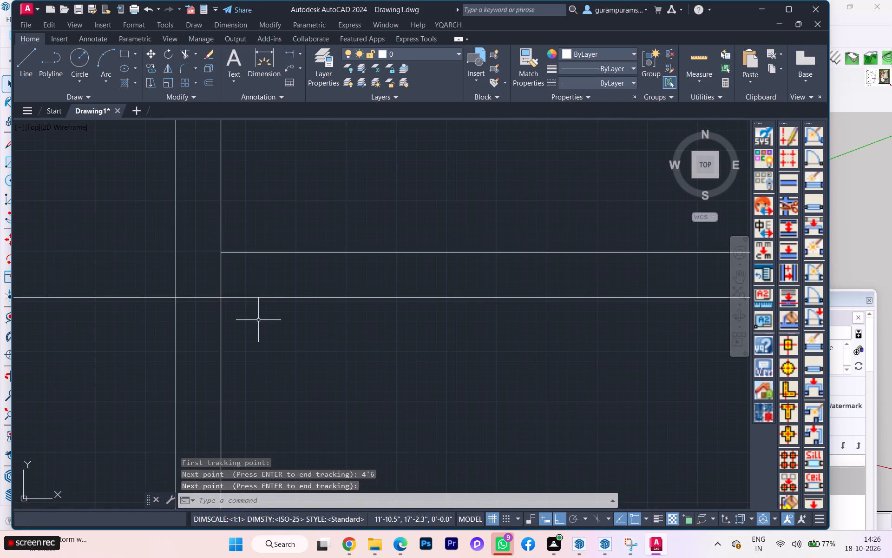
text(pt)
key(Return)
drag(435, 294, 367, 298)
click(413, 217)
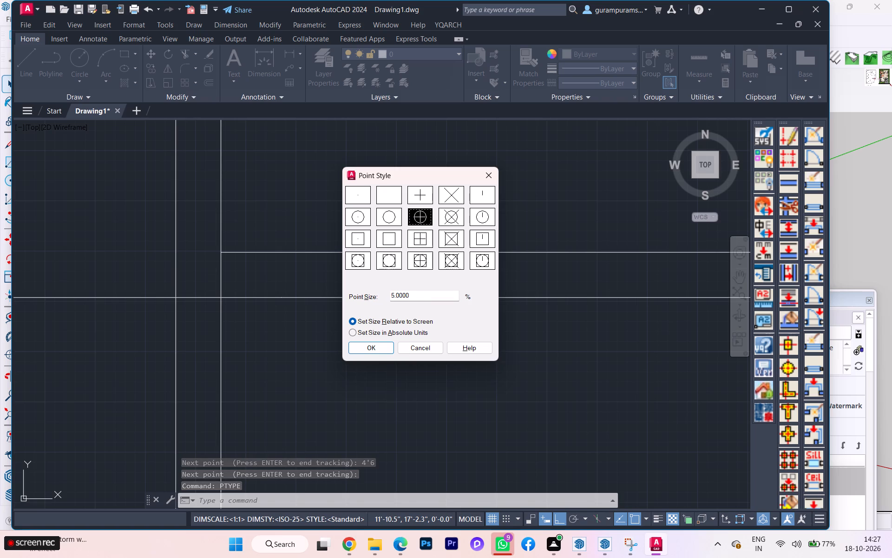
drag(413, 299, 399, 299)
key(BackSpace)
key(BackSpace)
key(BackSpace)
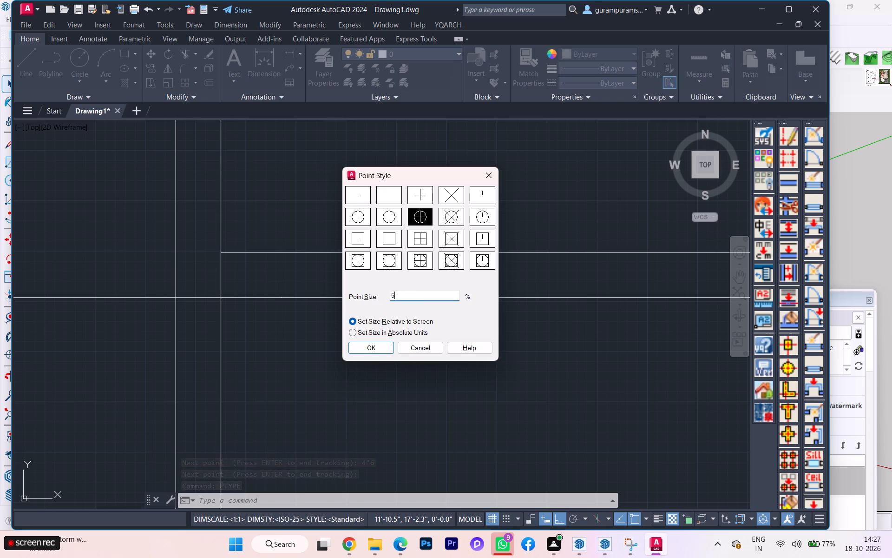
key(BackSpace)
text(5")
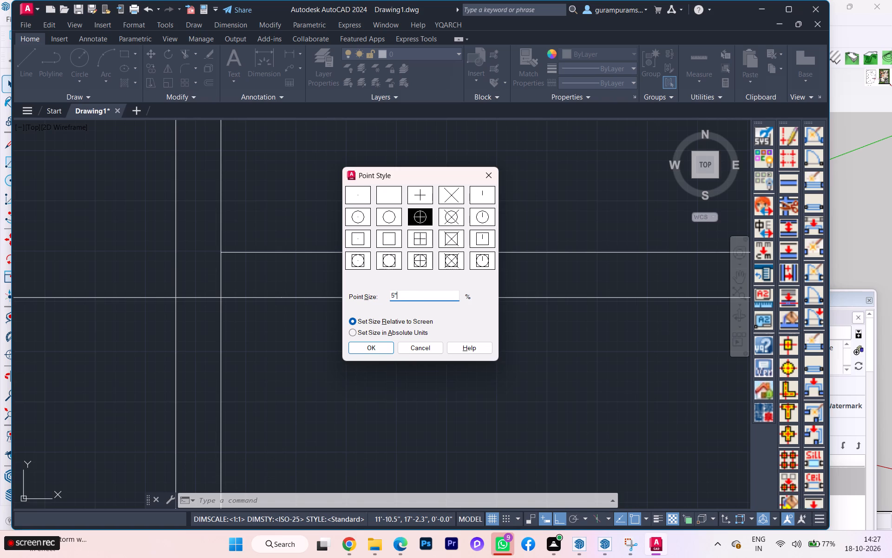
click(373, 344)
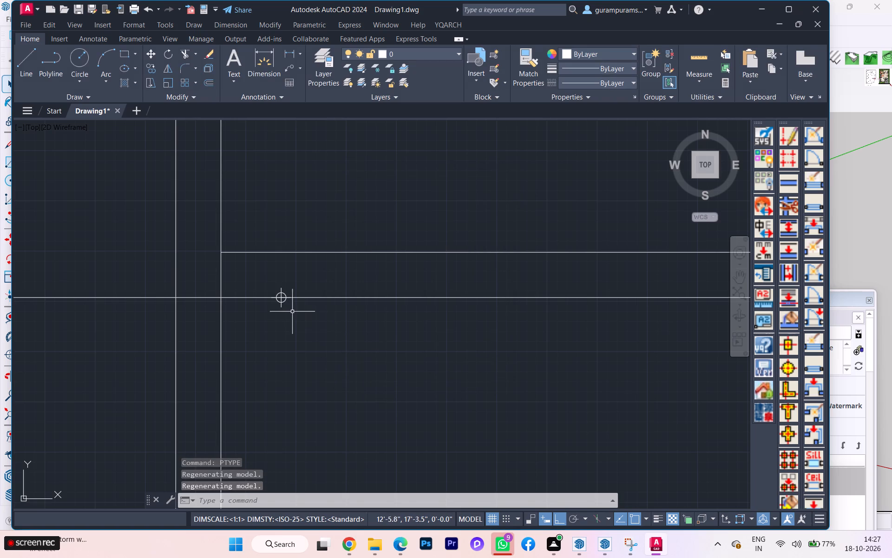
Draw a line from the front cross wall's -Y face 4.5" in +Y, continuing about 9'-2.7" in +X to the kitchen partition's far line.
scroll(224, 299, down, 2)
scroll(211, 297, up, 2)
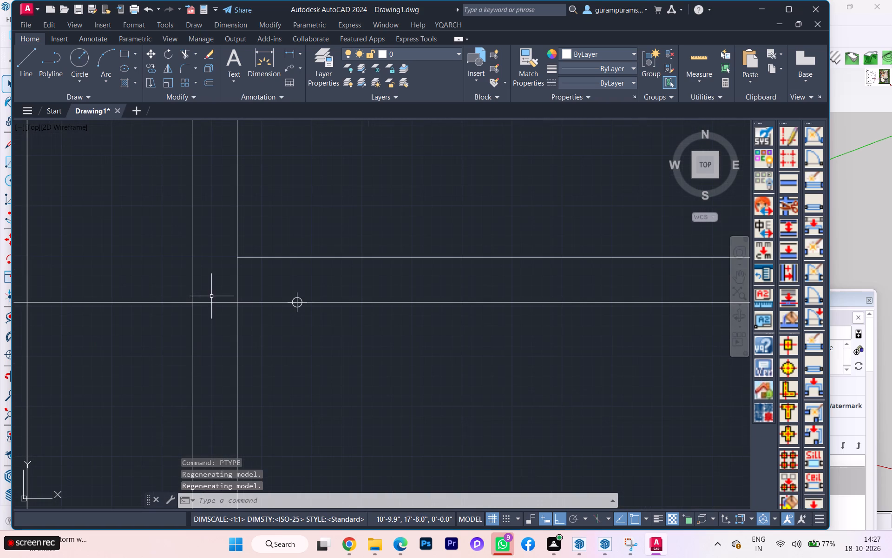
scroll(284, 313, down, 2)
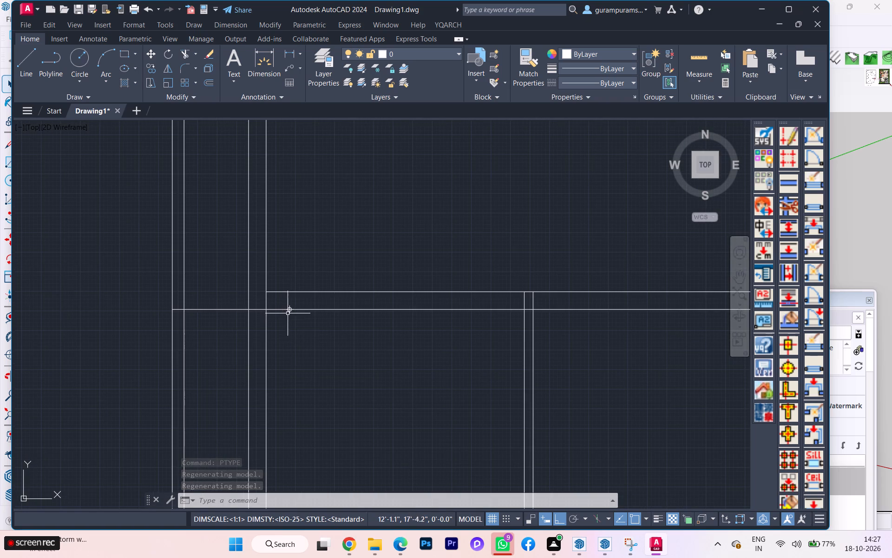
scroll(305, 310, down, 2)
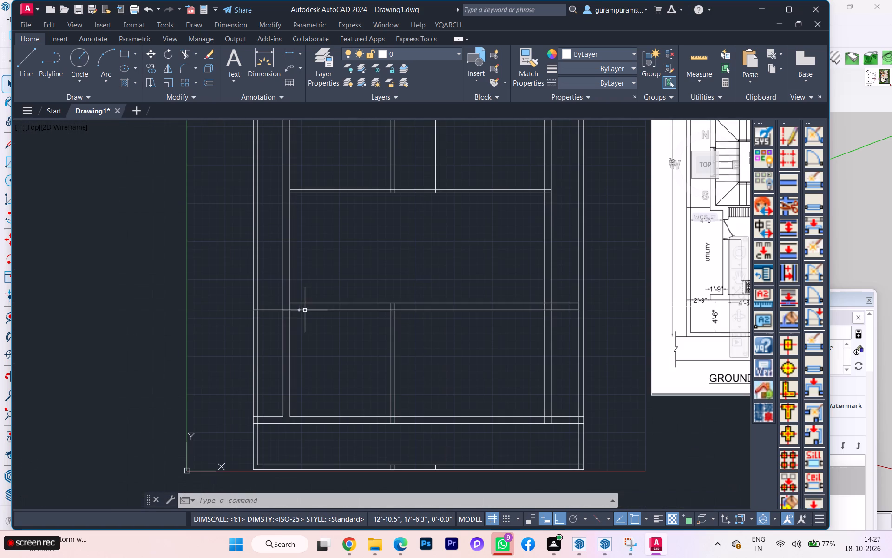
scroll(332, 307, up, 3)
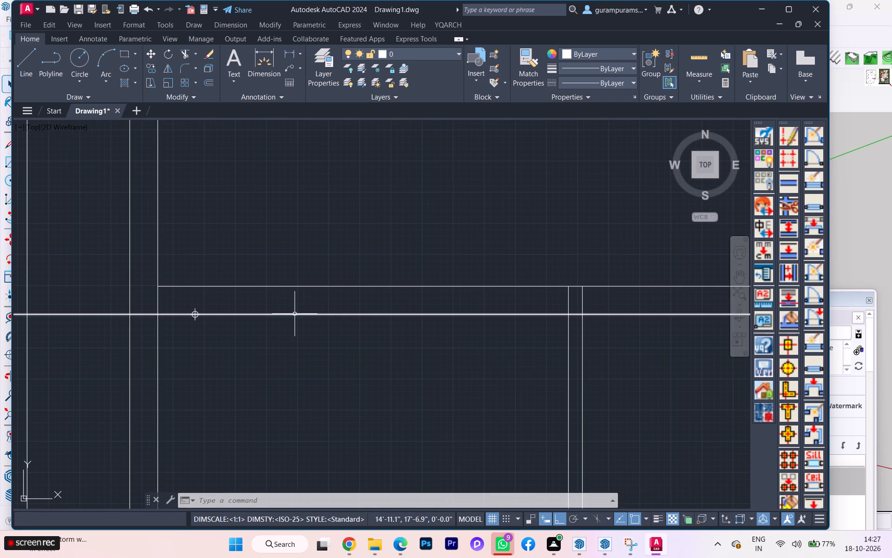
key(l)
key(Return)
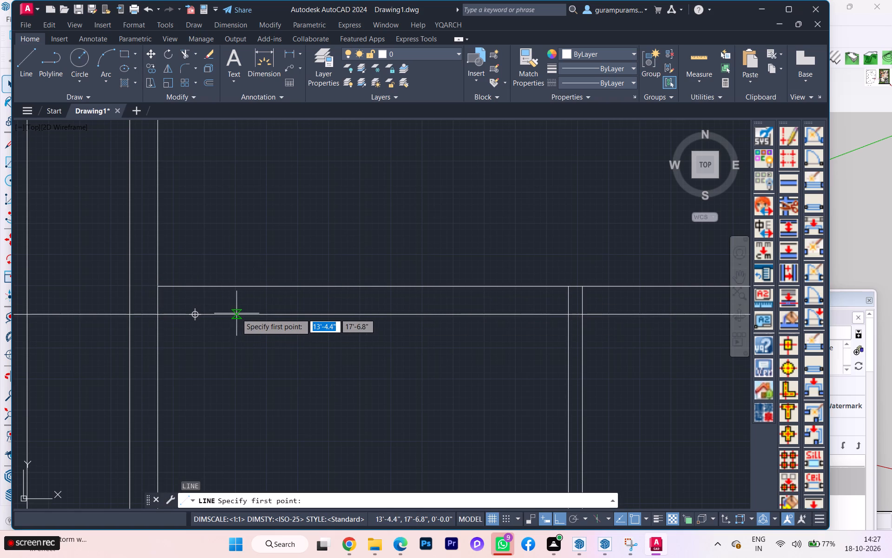
click(233, 315)
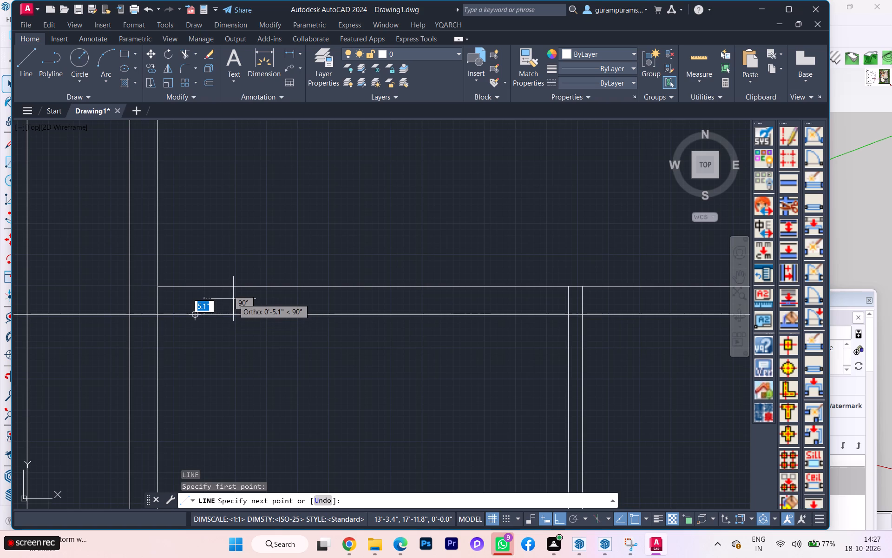
text(4.5)
key(Return)
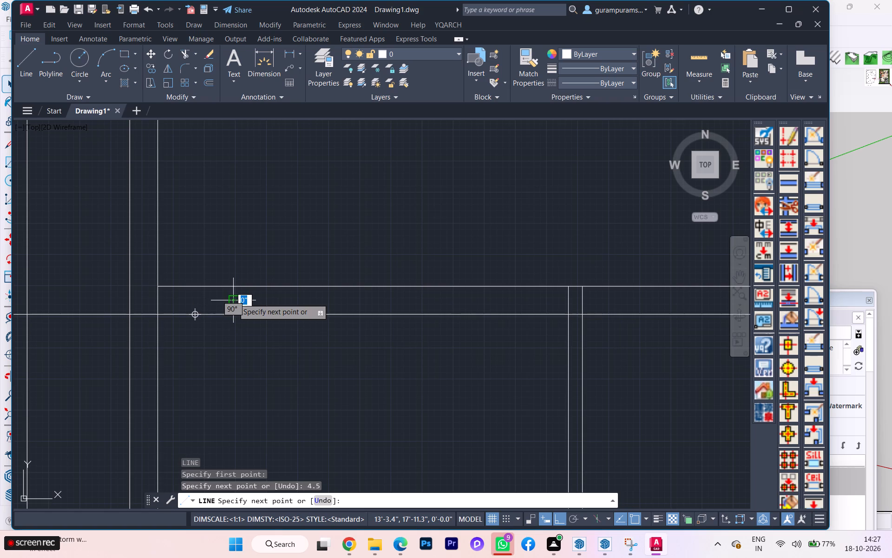
click(581, 299)
key(space)
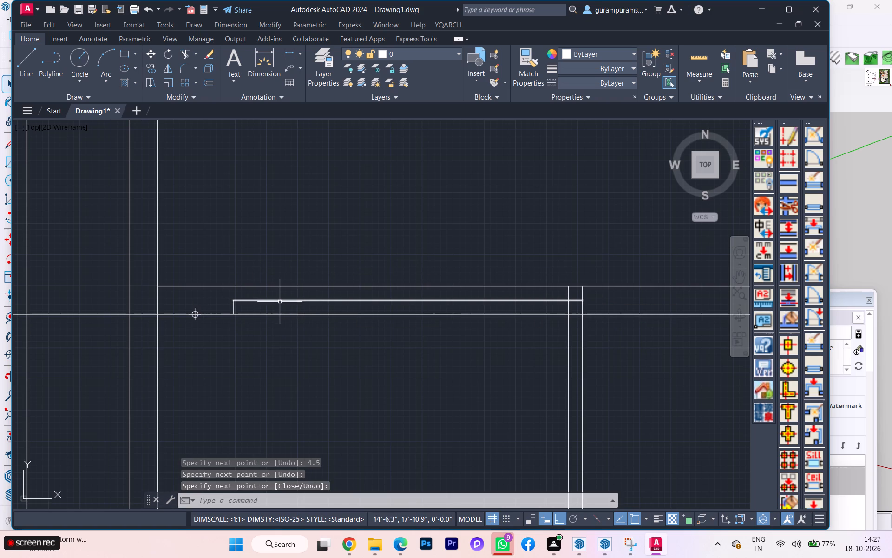
Draw a vertical line from the marked 4'6" point in -Y to the front exterior wall's inner face.
scroll(233, 312, down, 3)
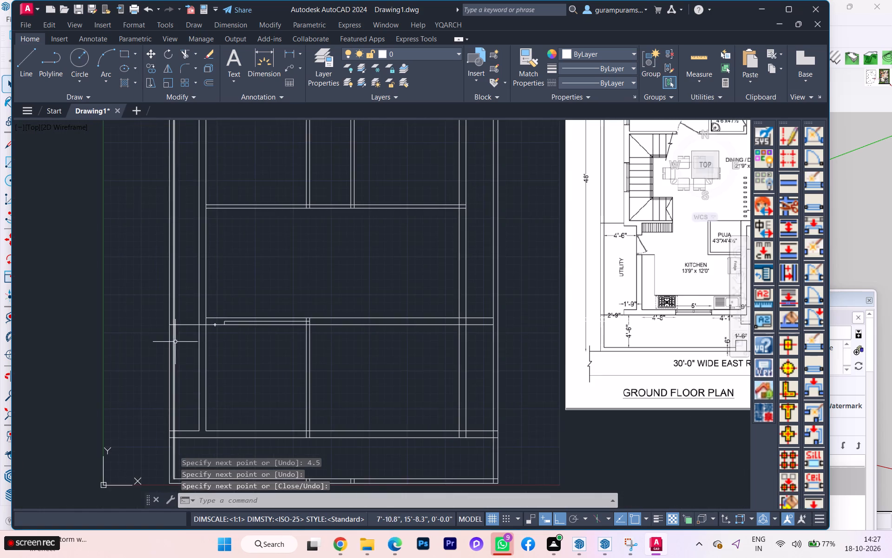
scroll(173, 342, down, 1)
scroll(172, 343, up, 4)
key(space)
scroll(348, 279, up, 1)
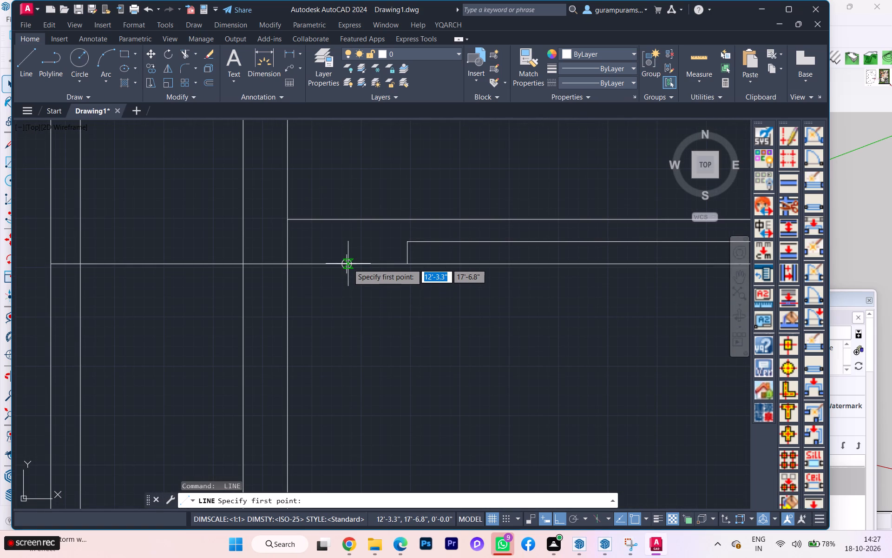
scroll(345, 264, up, 2)
scroll(345, 264, down, 2)
scroll(345, 264, up, 2)
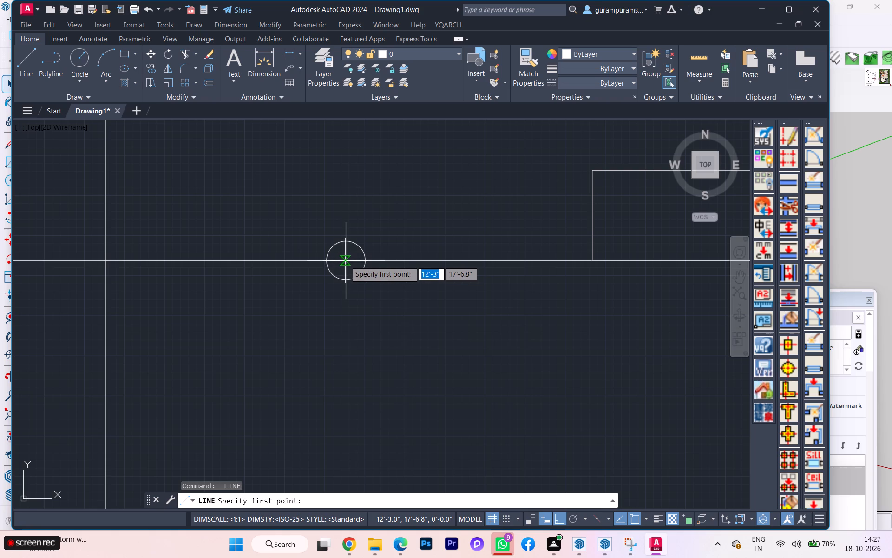
click(345, 261)
scroll(347, 256, down, 6)
scroll(343, 302, down, 1)
scroll(337, 366, down, 2)
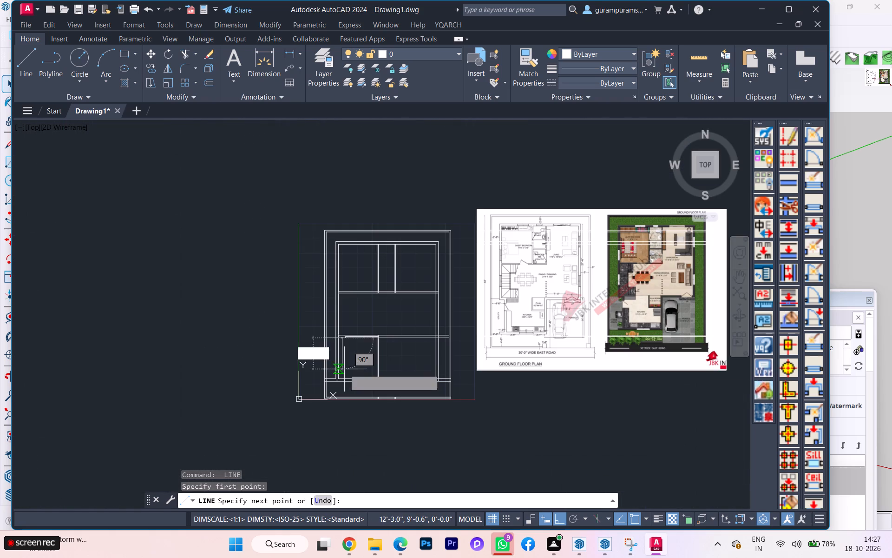
scroll(347, 381, up, 5)
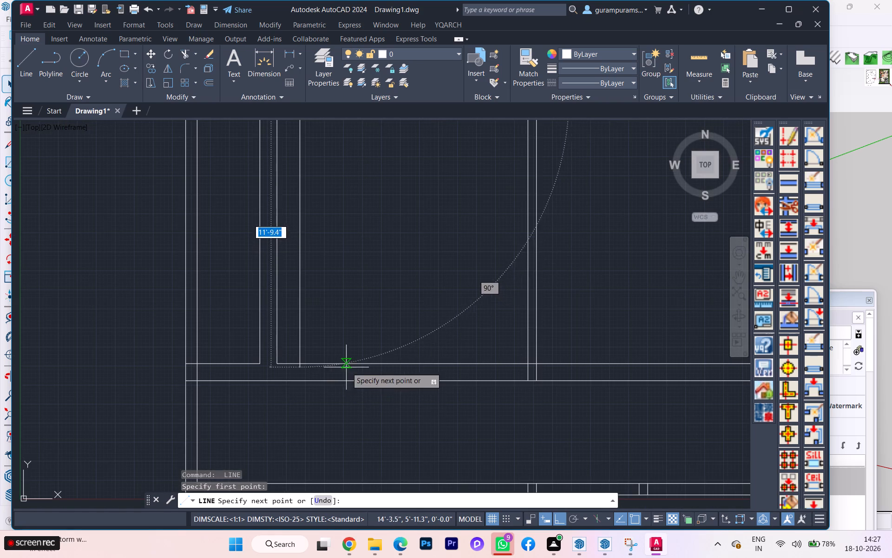
click(302, 365)
key(space)
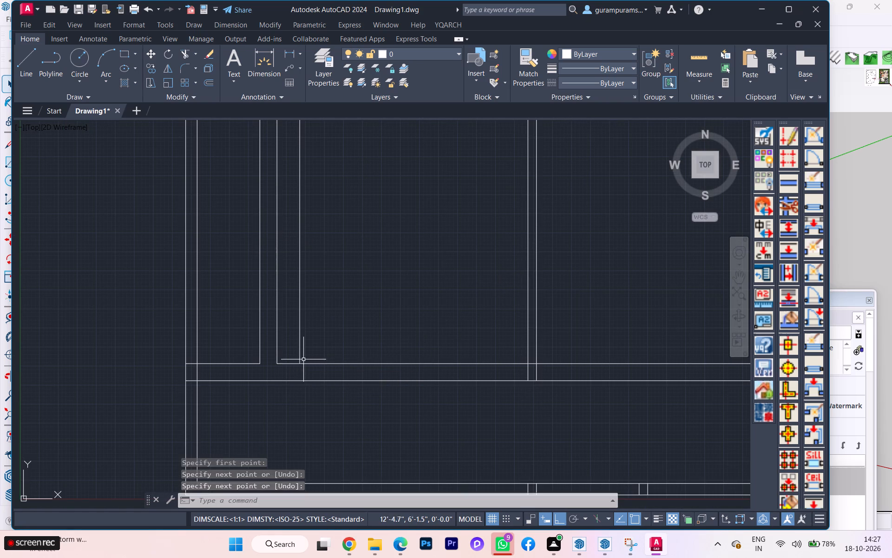
Trim away the old vertical wall's two lines on the -X side of the new line, between the front cross wall and front exterior wall.
scroll(304, 360, down, 1)
scroll(304, 361, up, 2)
scroll(305, 362, down, 2)
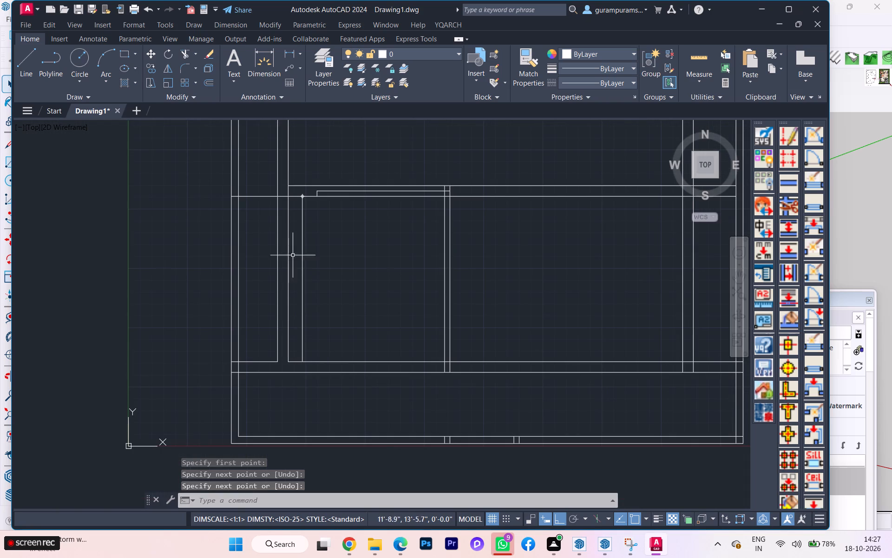
key(t)
key(r)
key(Return)
click(288, 255)
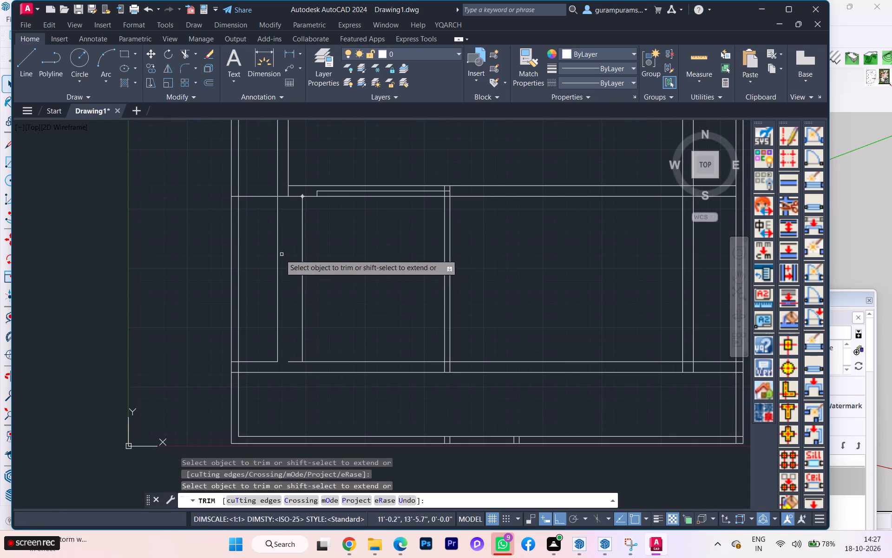
click(263, 253)
click(284, 248)
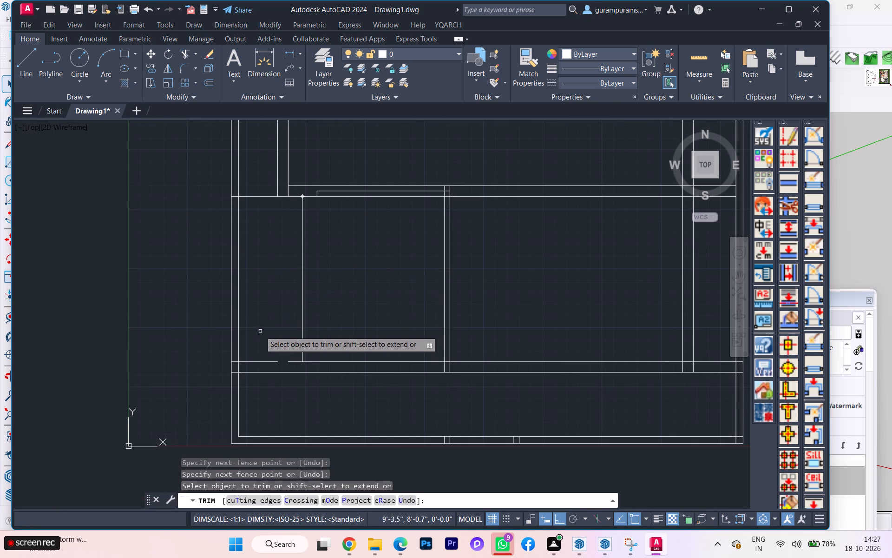
Trim the front exterior wall's two horizontal lines where they cross the thickness of the -X boundary wall.
scroll(239, 365, up, 2)
click(232, 354)
click(231, 395)
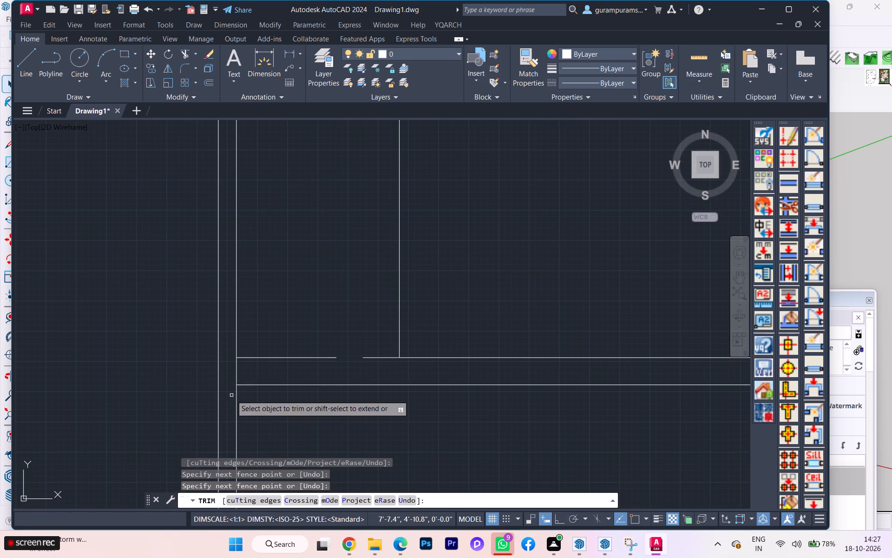
key(space)
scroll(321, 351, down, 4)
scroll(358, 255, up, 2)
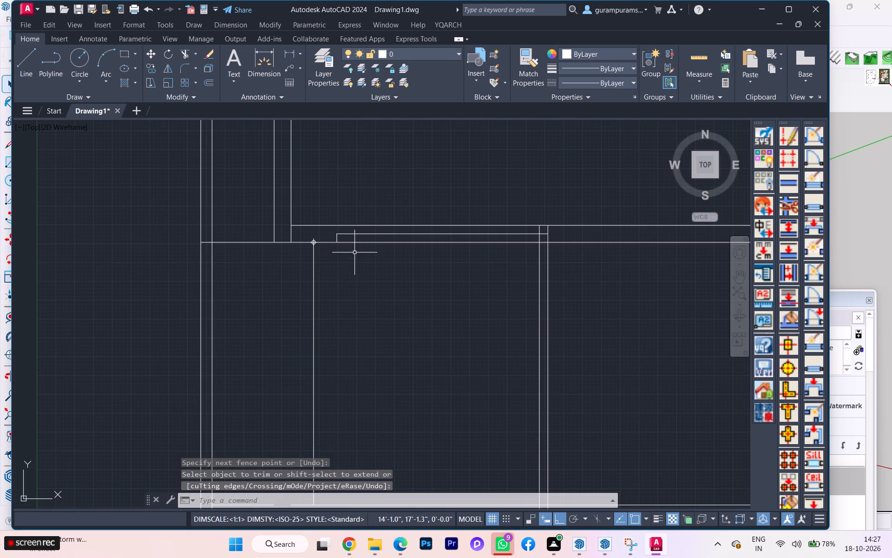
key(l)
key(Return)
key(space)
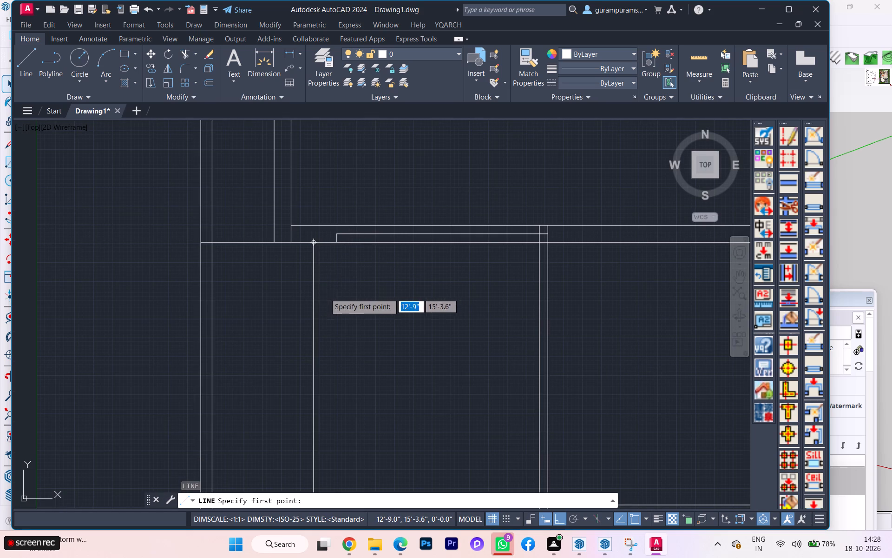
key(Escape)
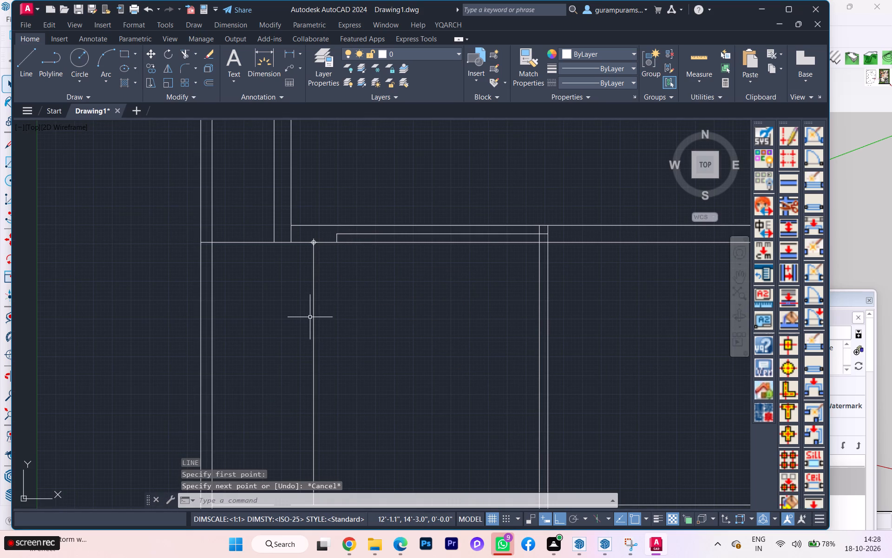
Offset the new vertical wall line at the 4'6" mark by 9" in +X.
key(o)
key(Return)
click(313, 320)
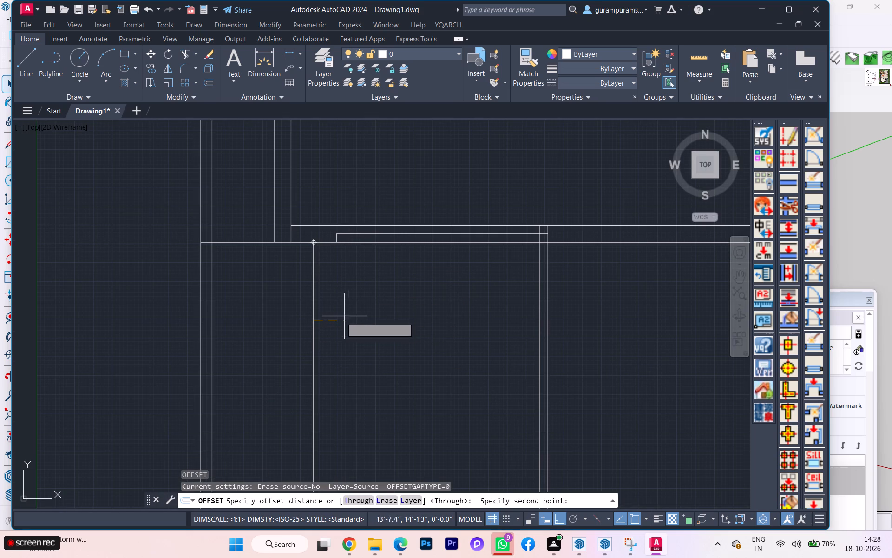
key(9)
key(Return)
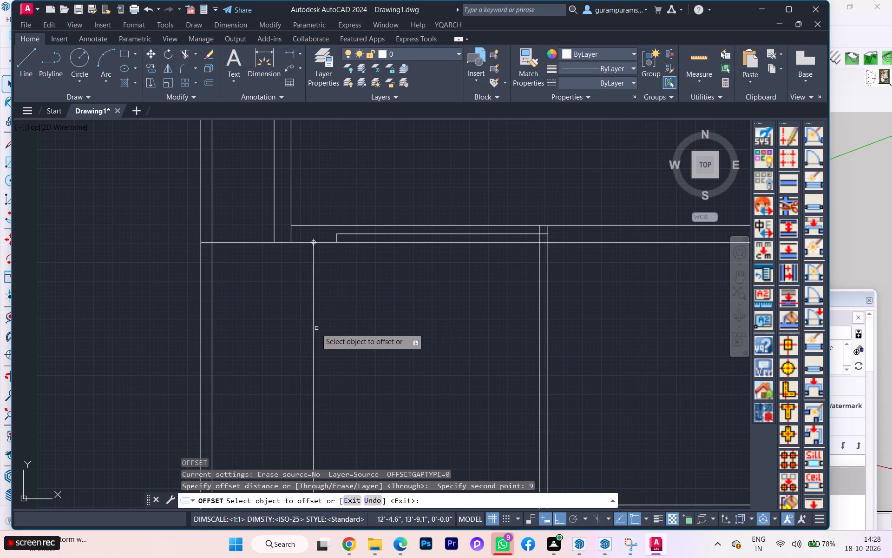
click(314, 358)
drag(344, 352, 344, 348)
key(space)
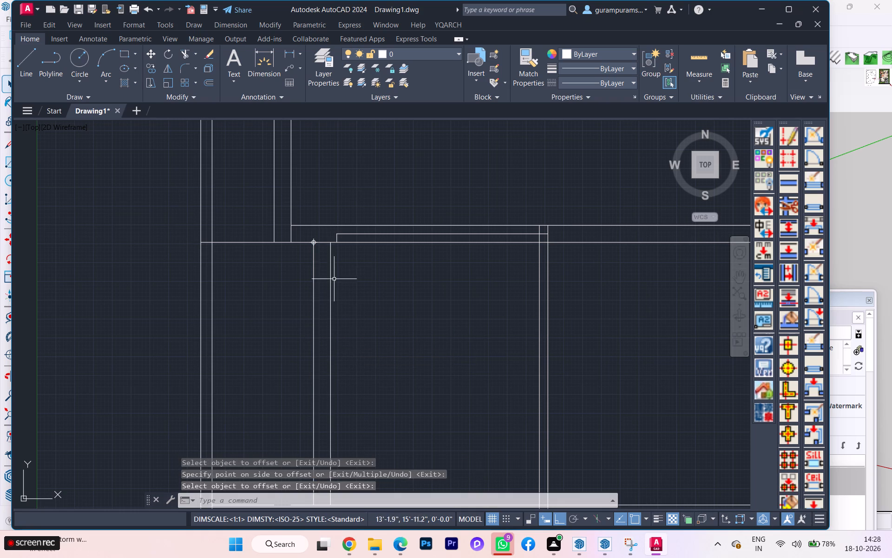
Move the short 4.5" vertical line at the front cross wall about 3.3" in -X, towards the offset wall line.
scroll(330, 262, up, 2)
scroll(330, 262, down, 2)
scroll(330, 248, up, 2)
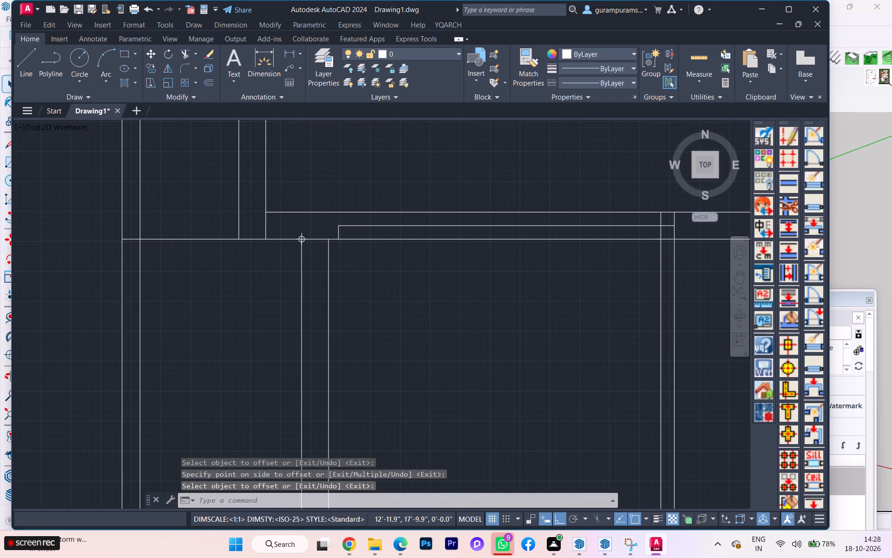
scroll(351, 233, up, 1)
click(340, 234)
scroll(340, 234, up, 3)
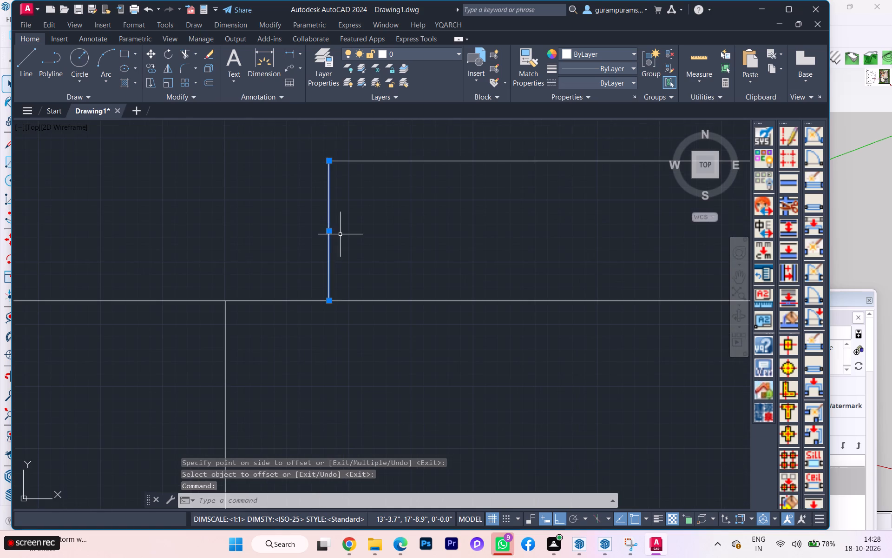
click(329, 233)
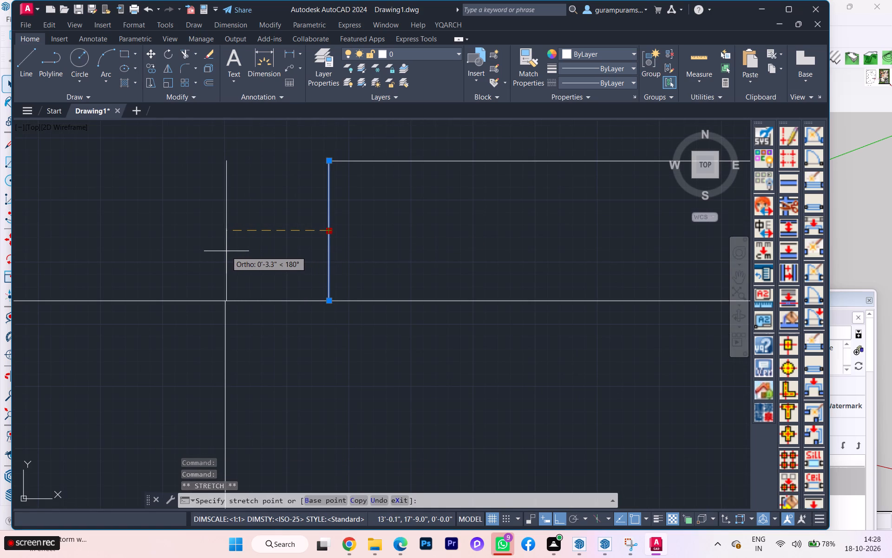
click(226, 251)
key(Escape)
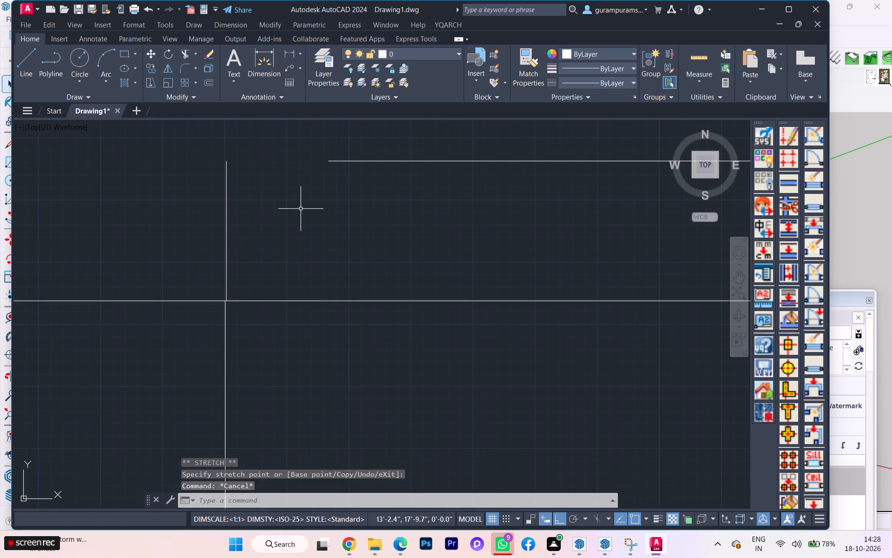
Extend the horizontal line inside the front cross wall in -X to the moved short vertical line.
key(e)
key(x)
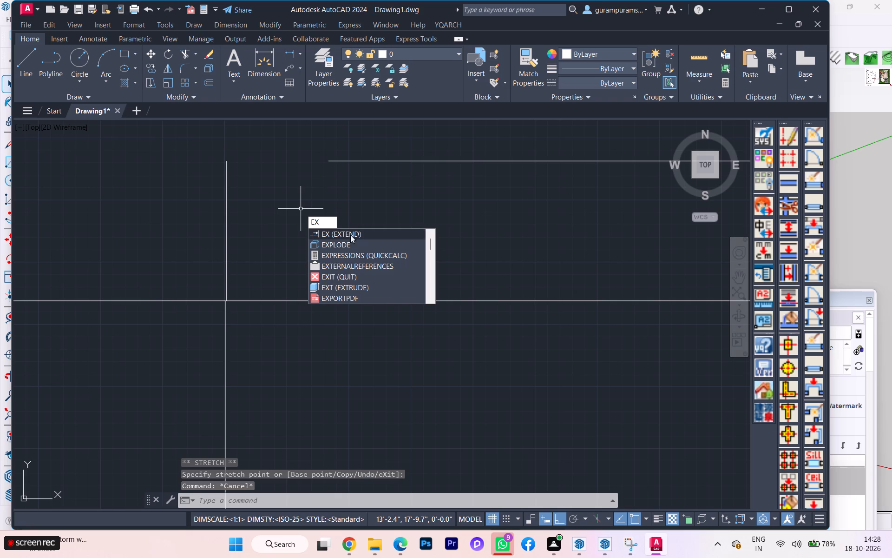
click(349, 233)
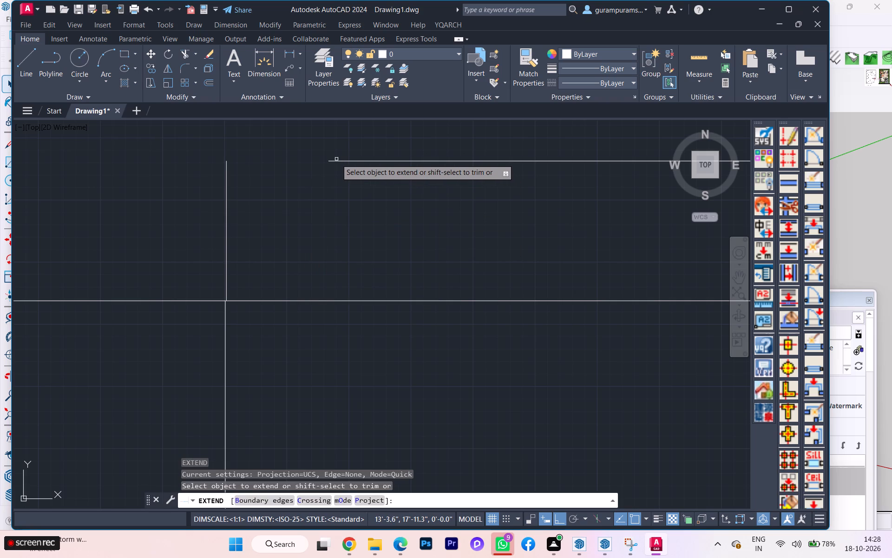
click(335, 162)
key(space)
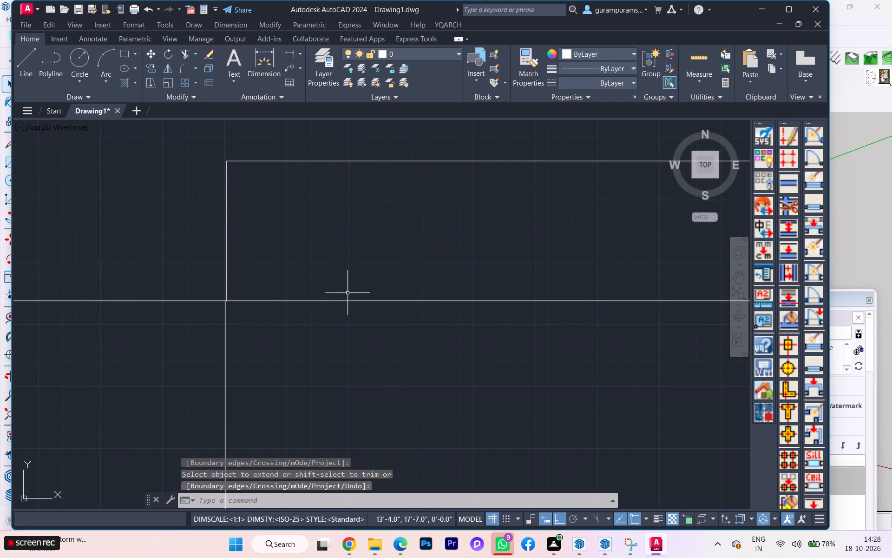
Stretch the short vertical line's -Y end onto the +Y endpoint of the offset wall line.
scroll(327, 297, up, 1)
scroll(326, 297, down, 3)
scroll(270, 306, up, 6)
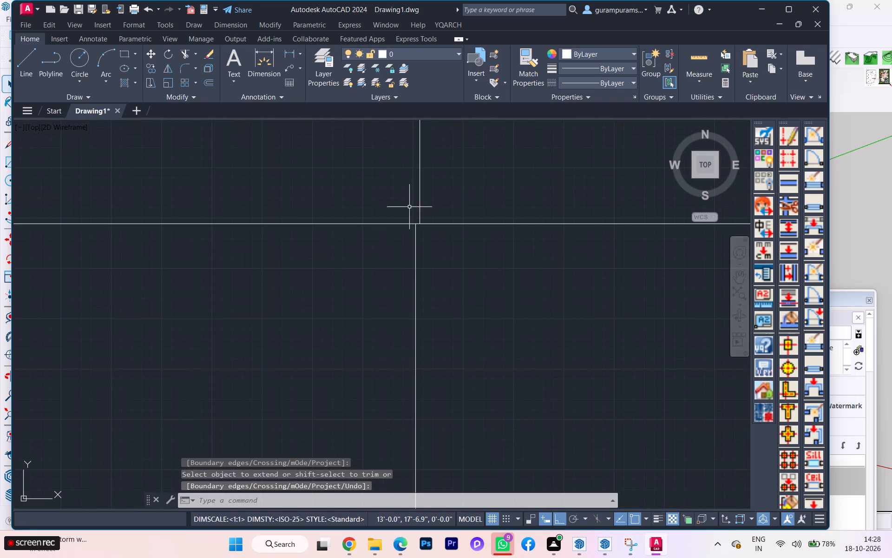
click(417, 204)
click(419, 201)
click(419, 201)
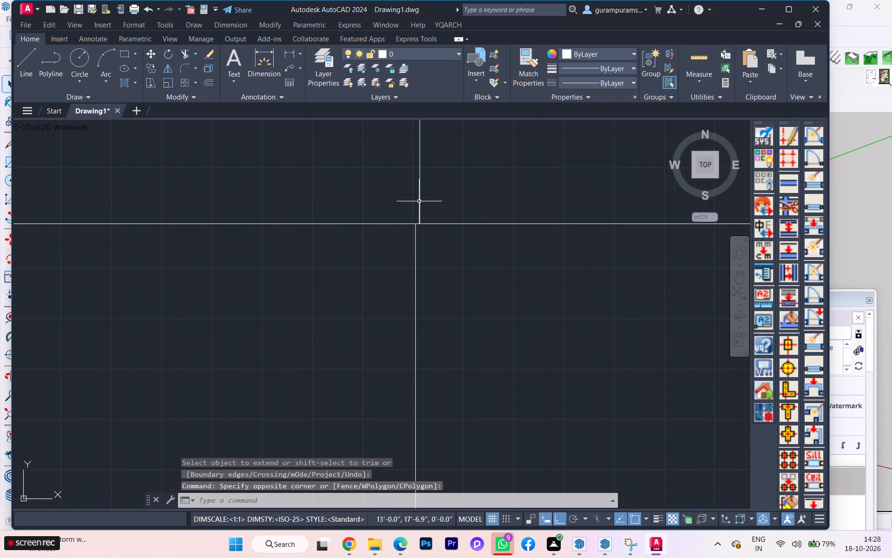
click(420, 207)
scroll(412, 227, up, 1)
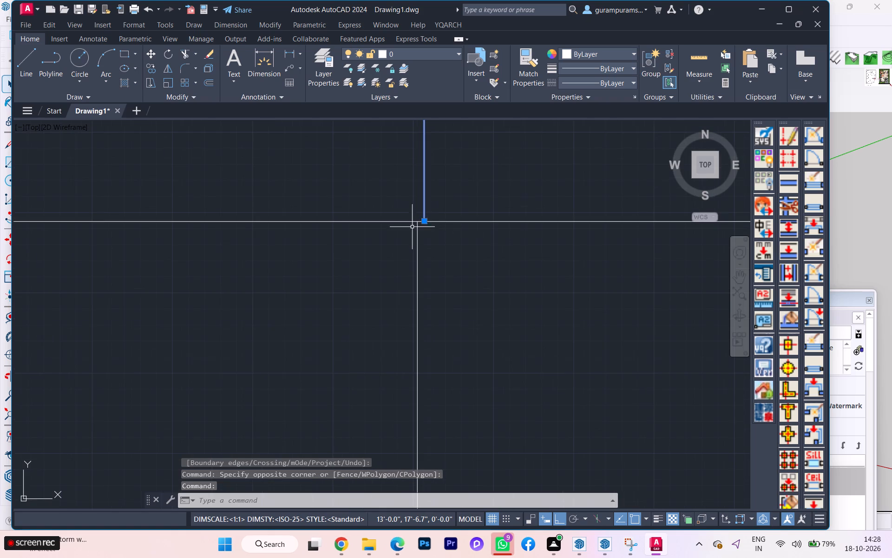
scroll(414, 223, up, 2)
click(439, 220)
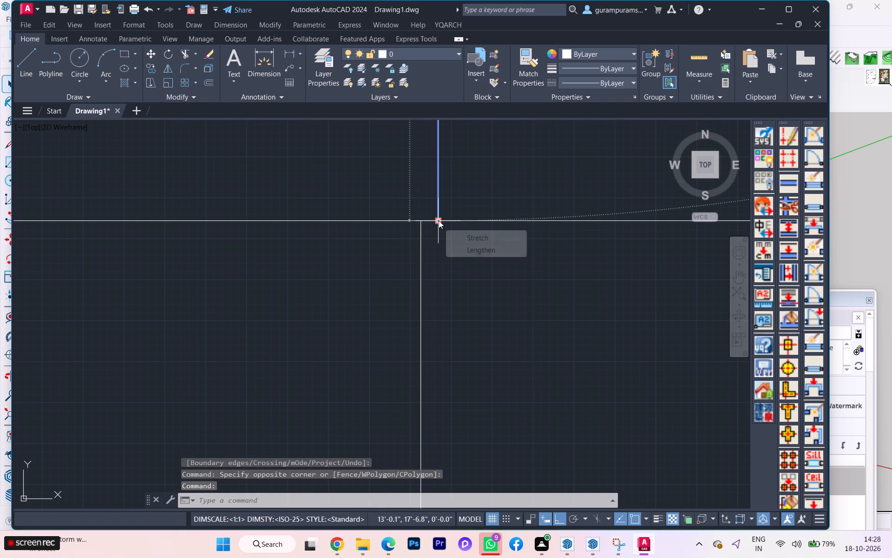
click(420, 221)
scroll(423, 230, down, 5)
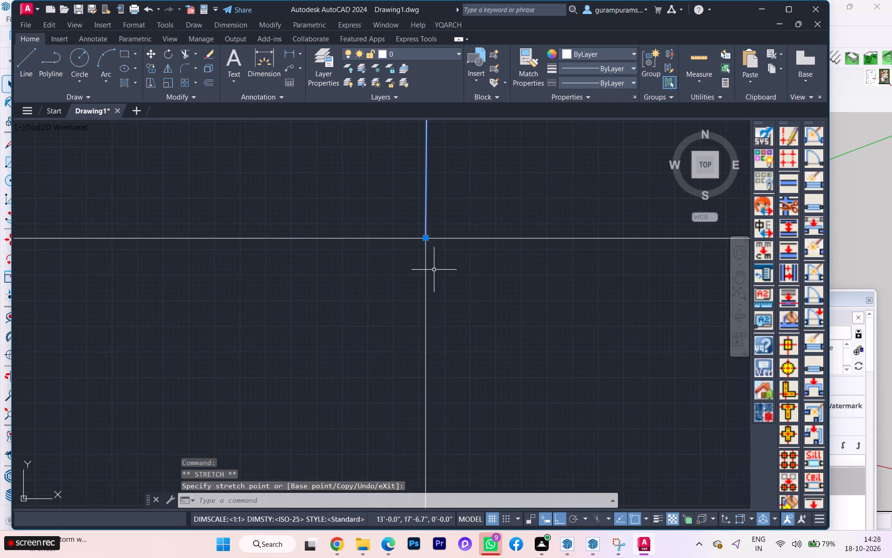
Stretch the short vertical line's +Y end about 0.1" in -X.
scroll(434, 275, down, 7)
scroll(433, 237, up, 2)
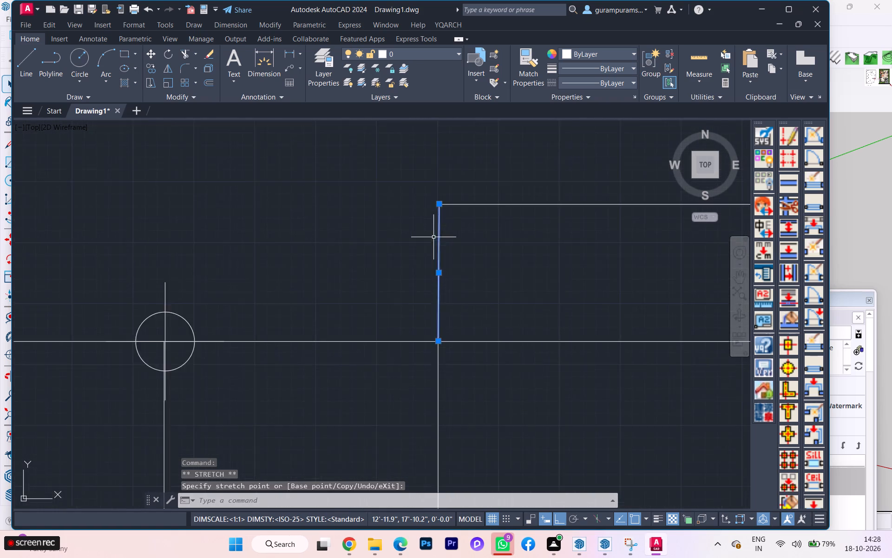
scroll(433, 237, up, 1)
scroll(444, 198, up, 3)
scroll(427, 141, up, 1)
scroll(426, 141, down, 2)
scroll(426, 141, up, 3)
scroll(439, 163, down, 1)
scroll(439, 164, up, 1)
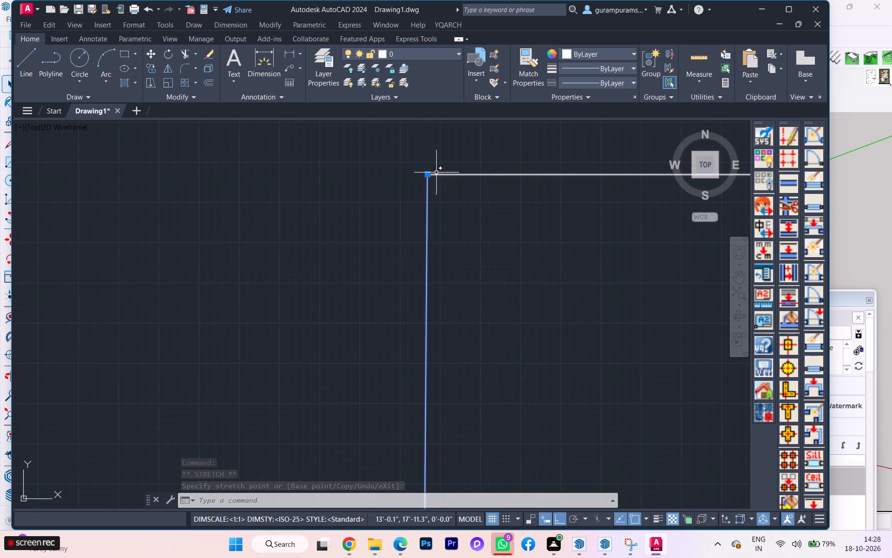
click(428, 174)
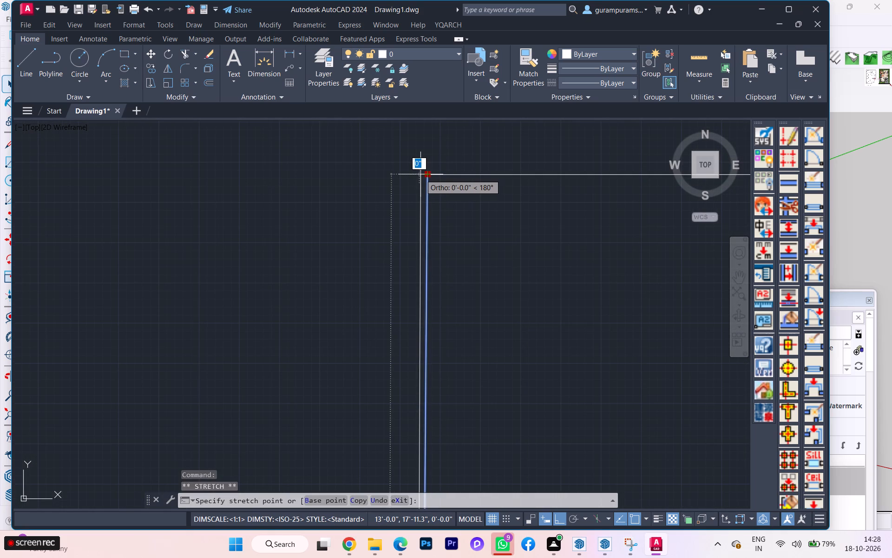
scroll(413, 175, down, 3)
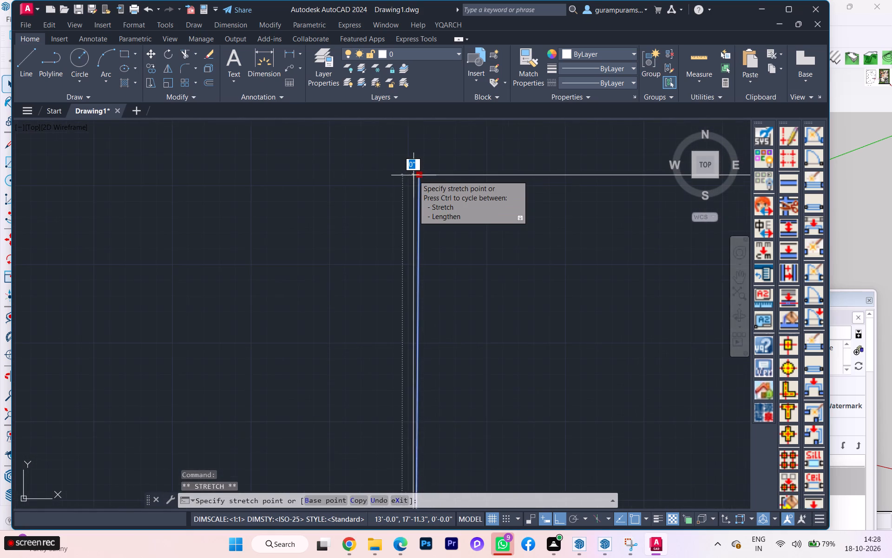
scroll(413, 175, down, 1)
scroll(413, 176, up, 1)
scroll(413, 176, down, 1)
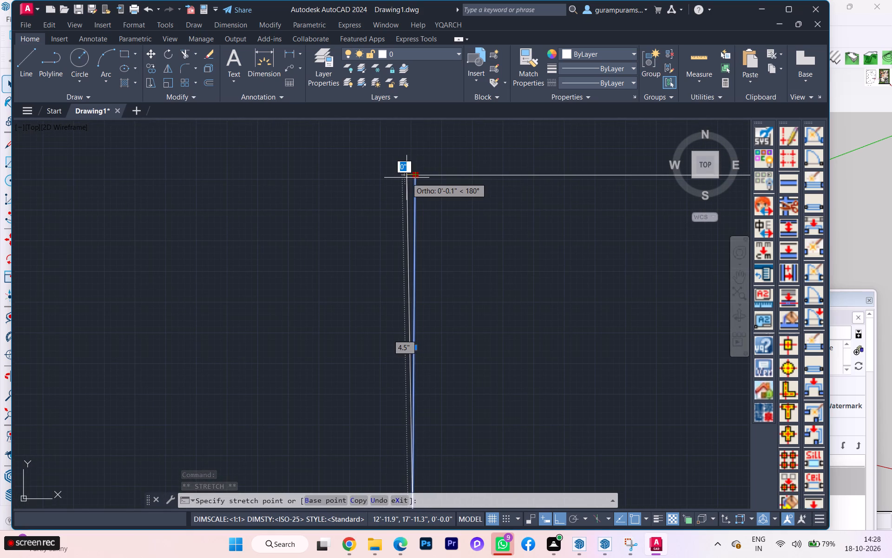
click(407, 178)
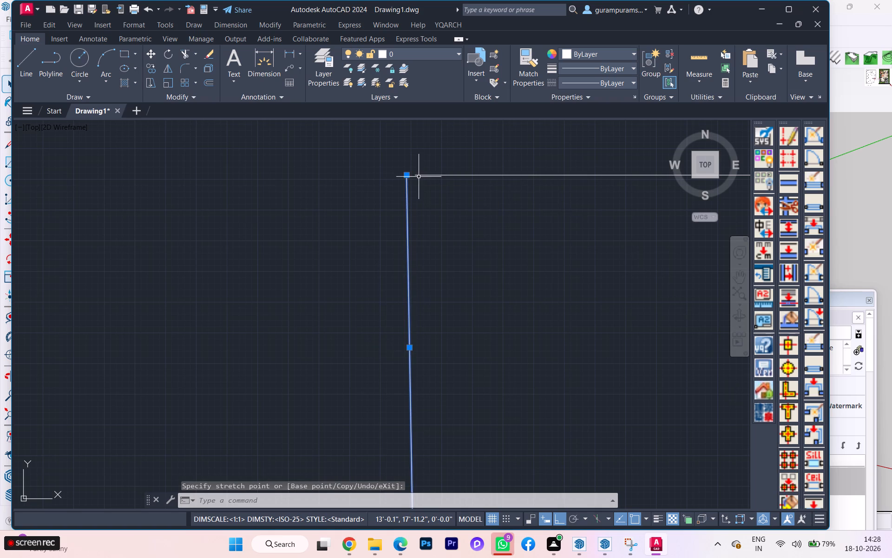
scroll(422, 183, up, 4)
key(Escape)
Extend the horizontal line inside the front cross wall to the short vertical line's shifted +Y end.
scroll(392, 156, down, 3)
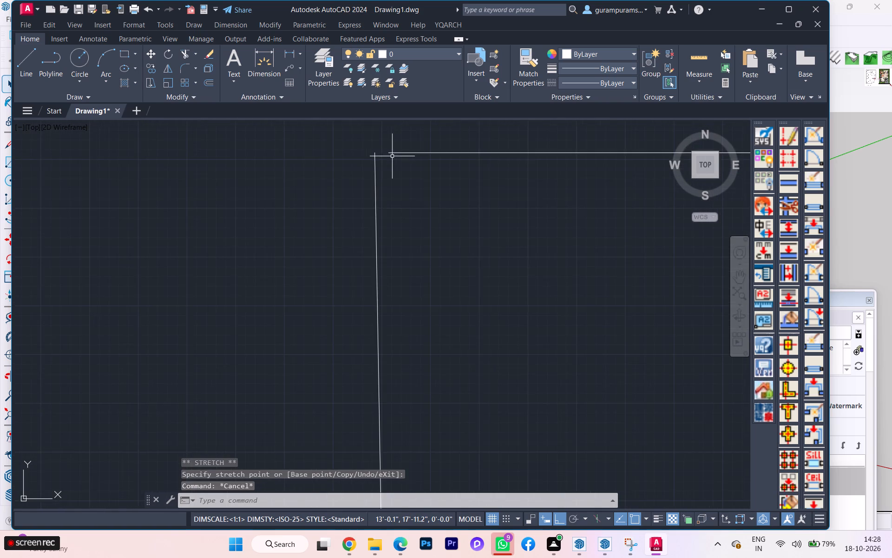
scroll(392, 156, down, 2)
text(ex)
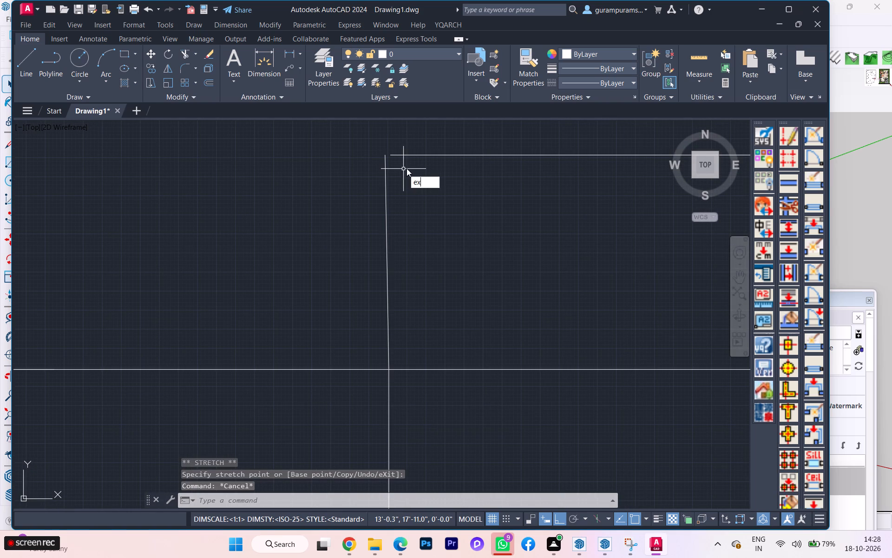
click(438, 193)
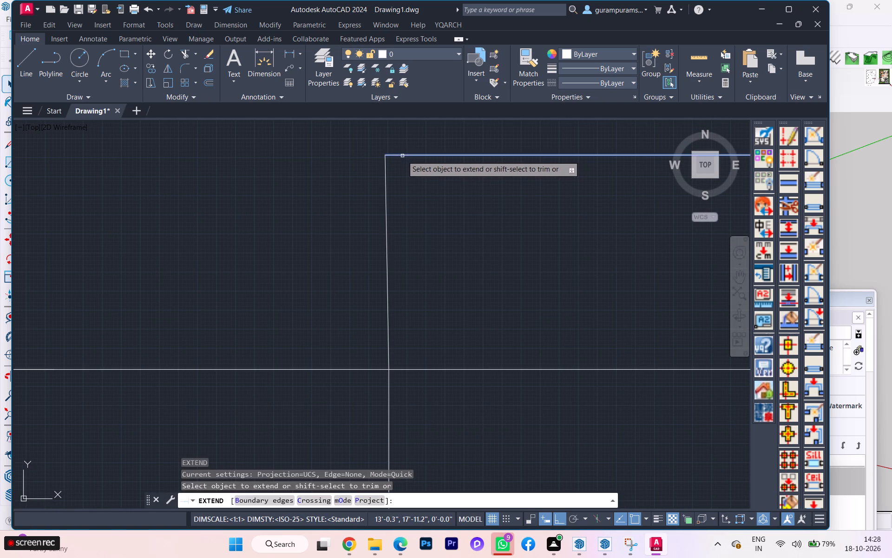
click(401, 156)
key(space)
Trim the front cross wall's -Y line between the new vertical wall's two faces.
scroll(398, 218, down, 4)
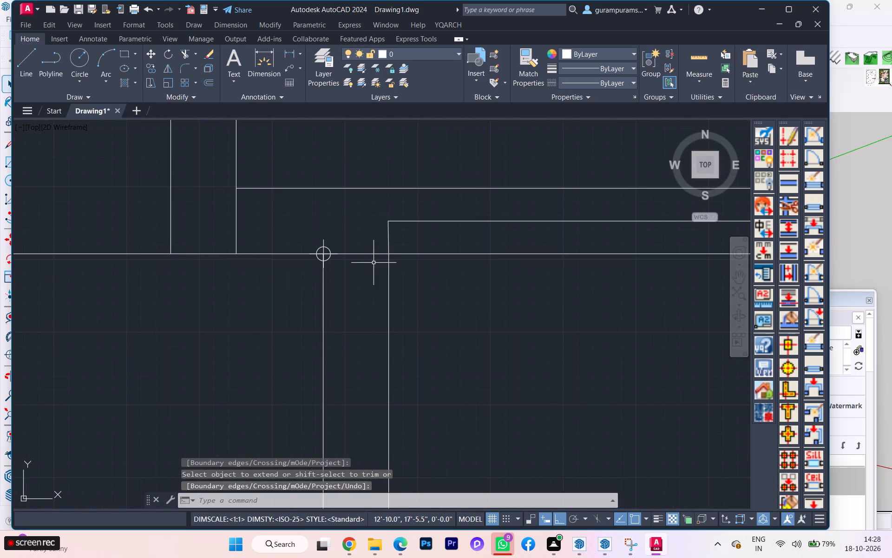
text(tr)
key(Return)
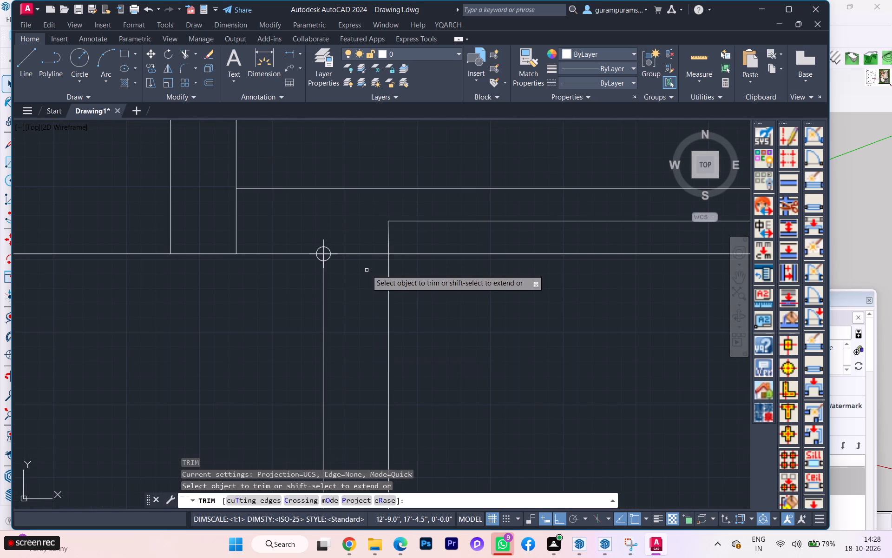
click(355, 232)
click(353, 308)
key(space)
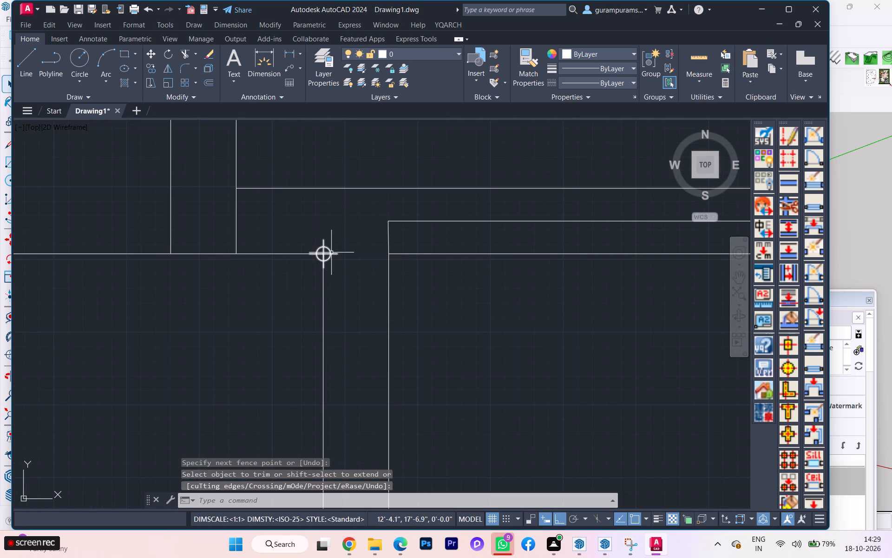
Delete the point marker at the 4'6" position on the front cross wall.
click(322, 247)
key(Delete)
scroll(322, 247, down, 2)
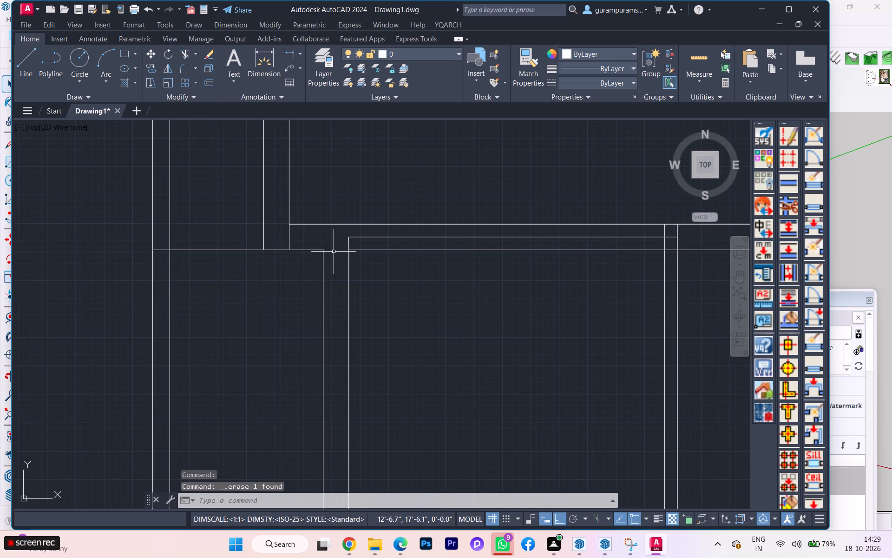
Trim the part of the house's -X side wall's +X face line that crosses the front cross wall.
key(t)
key(r)
key(Return)
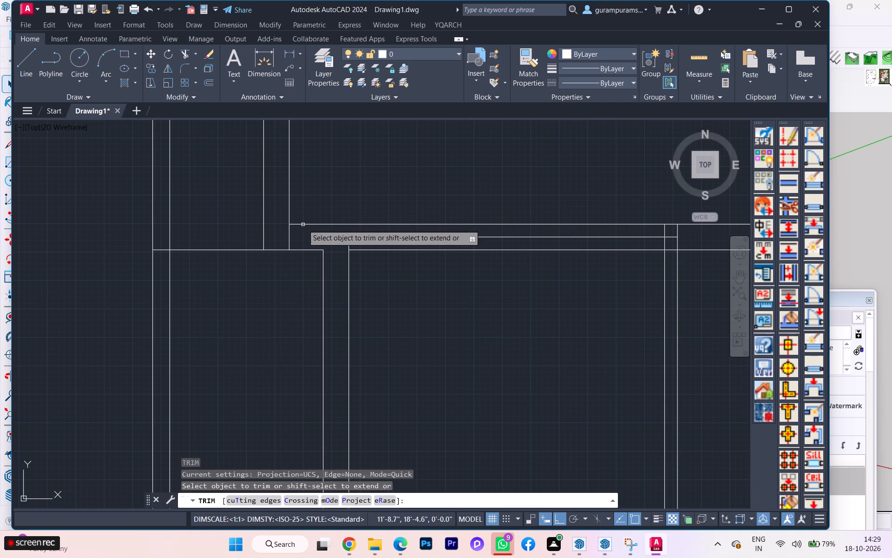
click(291, 235)
click(285, 237)
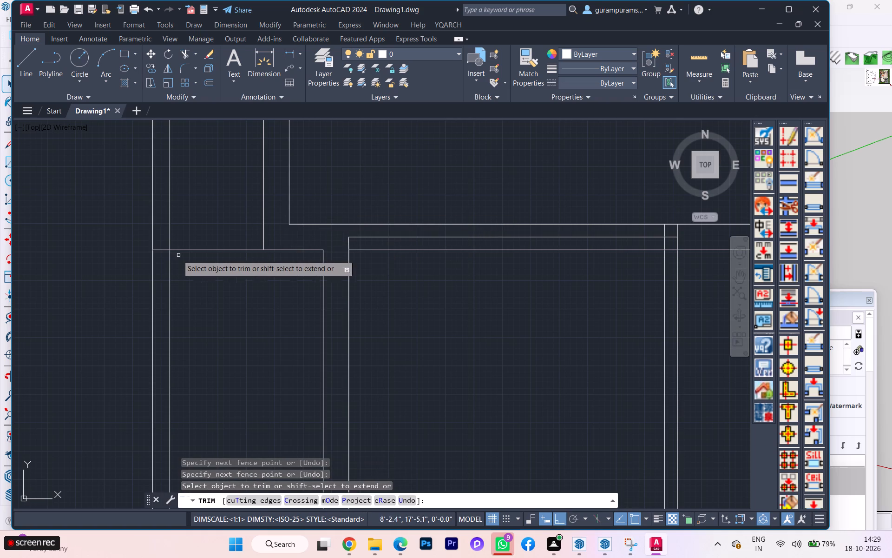
Trim the front cross wall's -Y line from the outer boundary wall up to the side wall's -X face.
click(164, 250)
scroll(219, 245, down, 2)
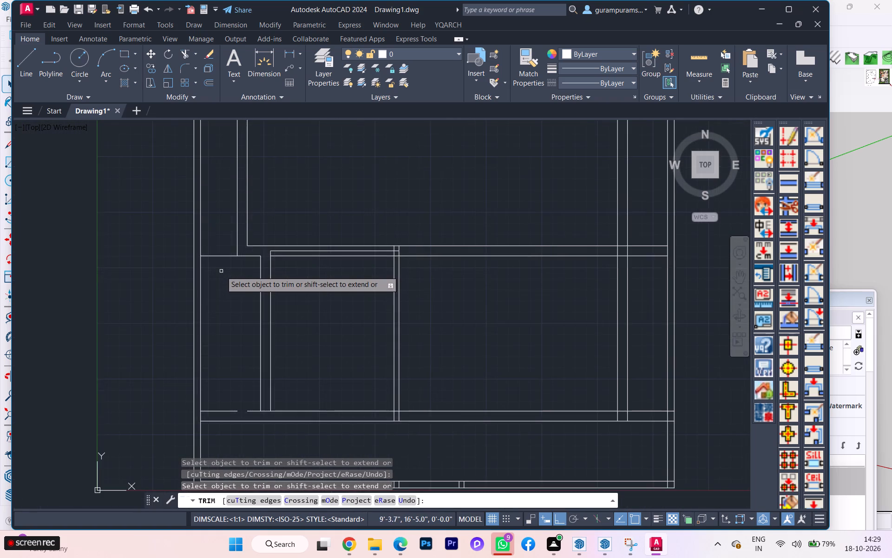
scroll(221, 271, down, 2)
scroll(499, 200, up, 2)
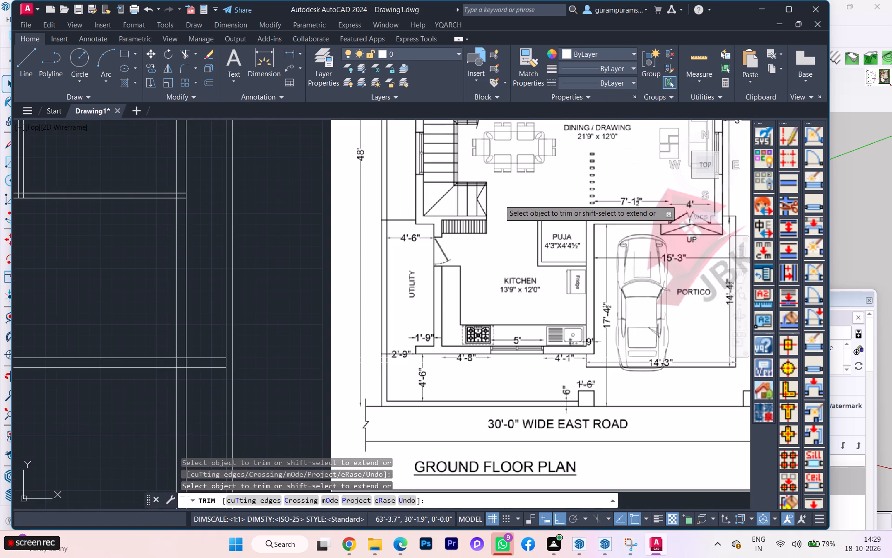
scroll(596, 198, down, 1)
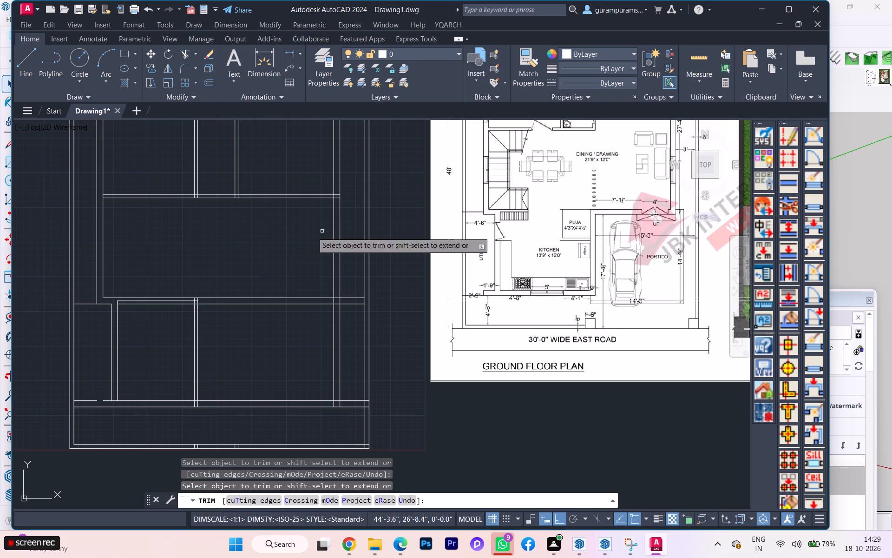
scroll(85, 312, up, 3)
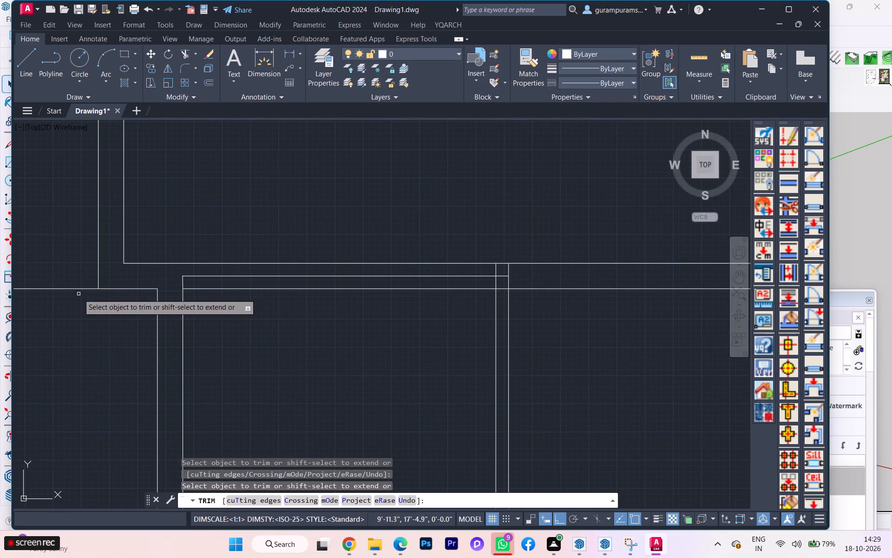
click(73, 288)
Trim the front cross wall's -Y line between the new vertical wall and the kitchen's middle partition.
scroll(73, 288, down, 1)
scroll(169, 288, up, 1)
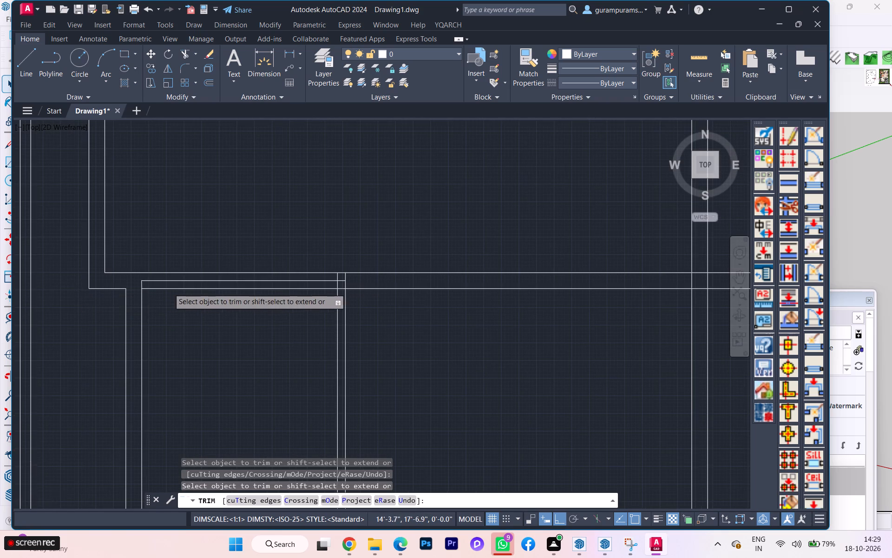
scroll(169, 287, down, 1)
scroll(169, 287, up, 1)
click(142, 289)
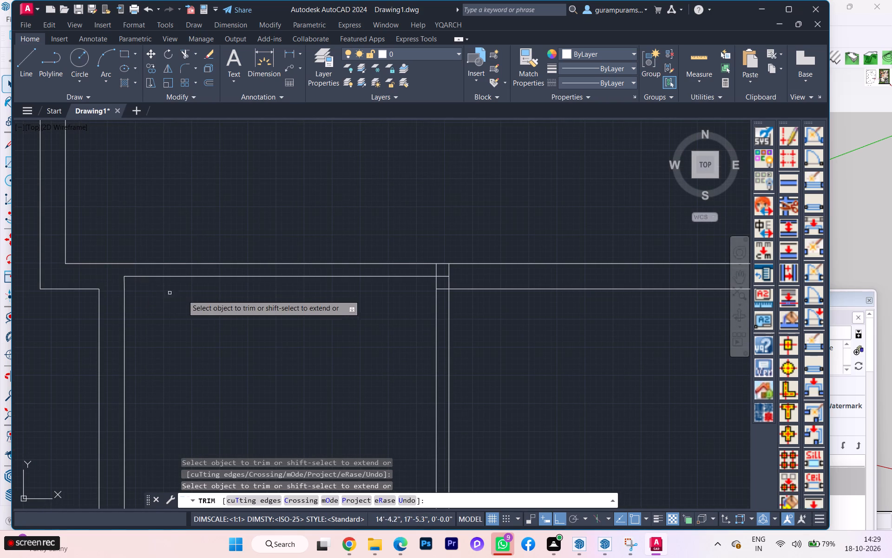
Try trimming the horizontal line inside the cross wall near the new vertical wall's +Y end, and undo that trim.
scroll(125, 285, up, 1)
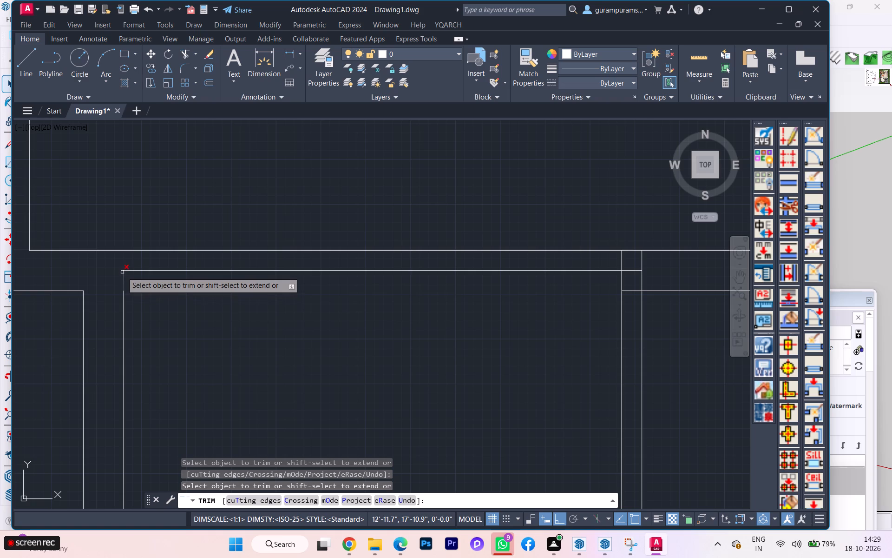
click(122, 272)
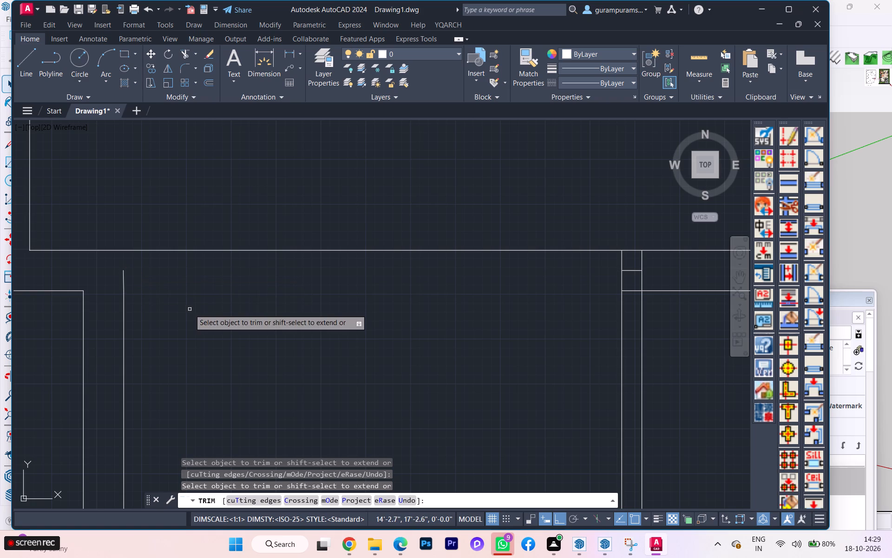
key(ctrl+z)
Trim off the short vertical line at the kitchen corner and extend the new wall's +X face to the horizontal line.
scroll(119, 279, up, 3)
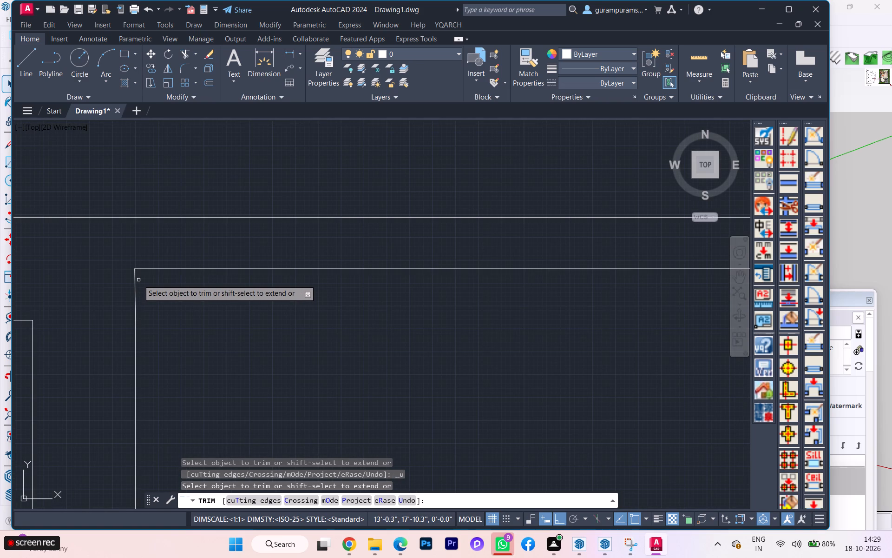
click(136, 282)
key(space)
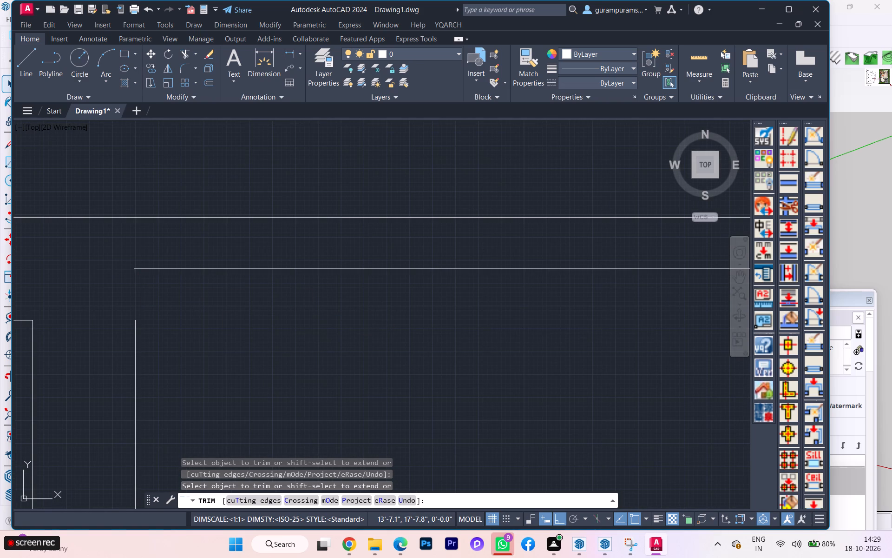
key(e)
key(x)
key(Return)
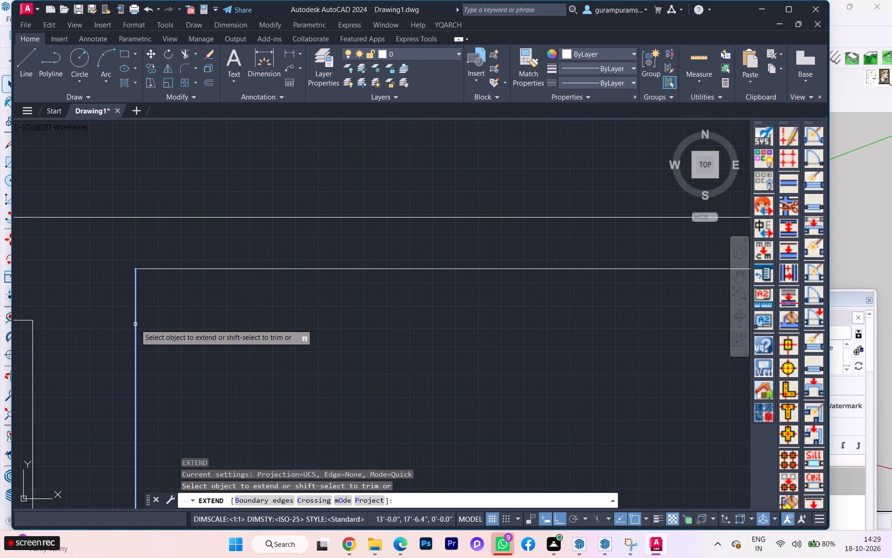
click(135, 324)
key(space)
Trim the horizontal line's tiny overhang past the new wall's +X face at the kitchen corner.
scroll(124, 272, up, 3)
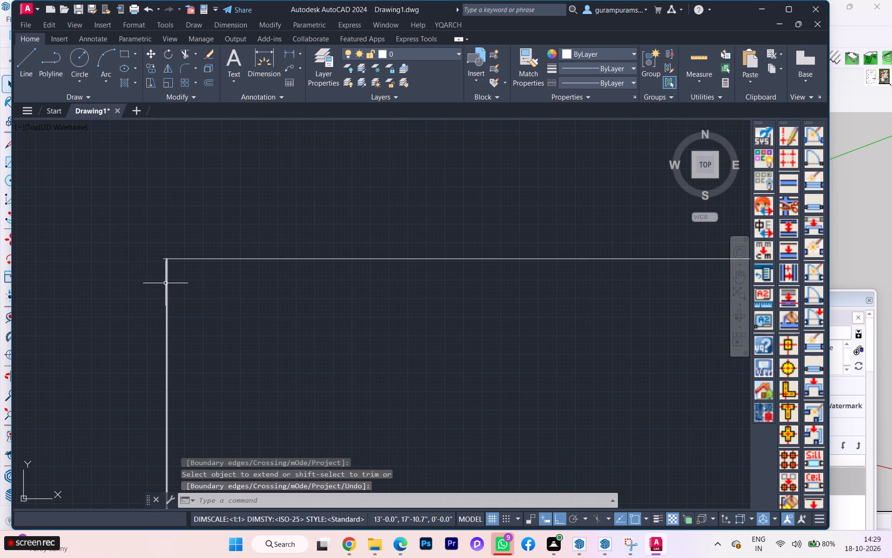
text(tr)
key(Return)
scroll(155, 264, up, 6)
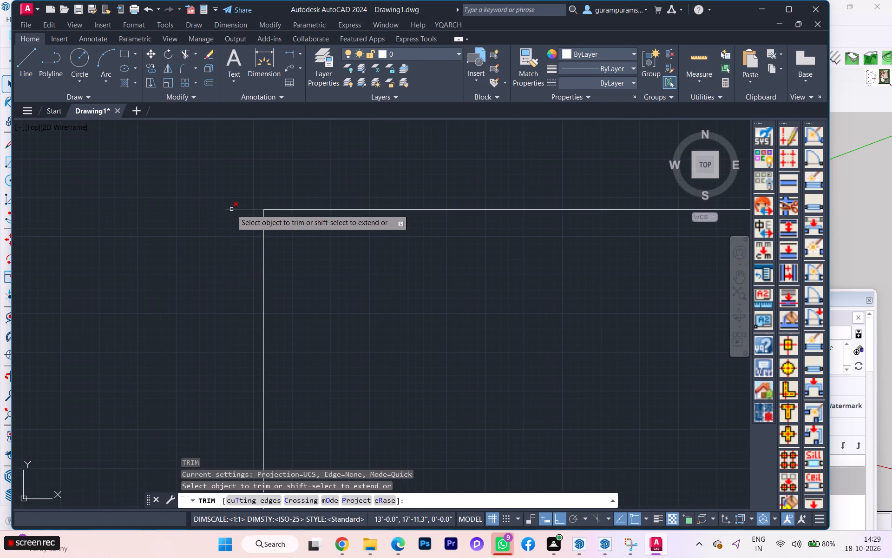
click(231, 209)
scroll(390, 256, up, 1)
scroll(416, 267, down, 6)
scroll(456, 298, down, 3)
scroll(332, 307, down, 2)
scroll(319, 308, up, 2)
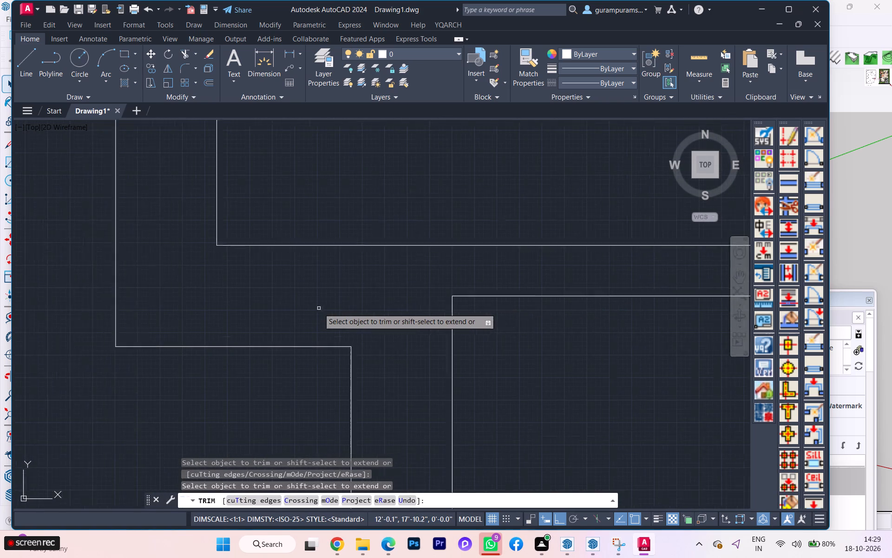
scroll(319, 308, down, 3)
key(space)
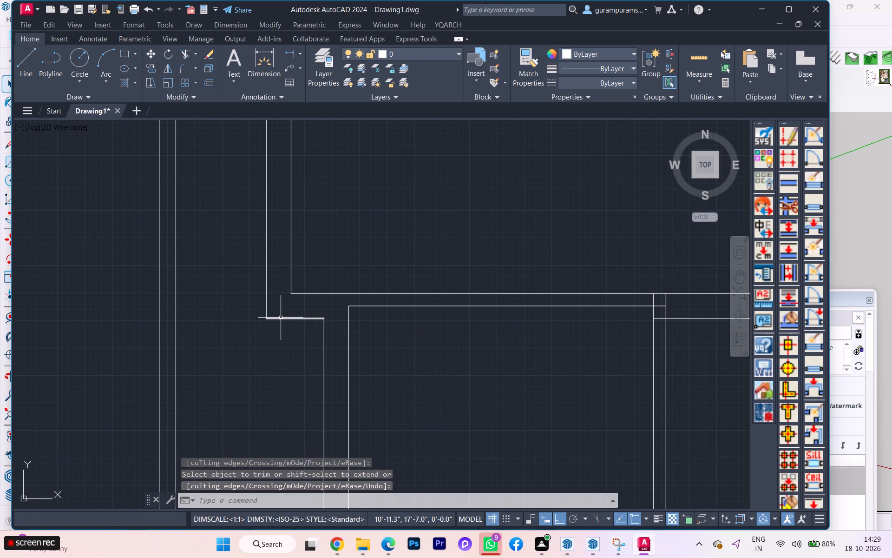
Extend the kitchen's inner horizontal line in -X to the boundary wall's inner face.
key(w)
key(Escape)
text(ex)
key(Return)
click(382, 306)
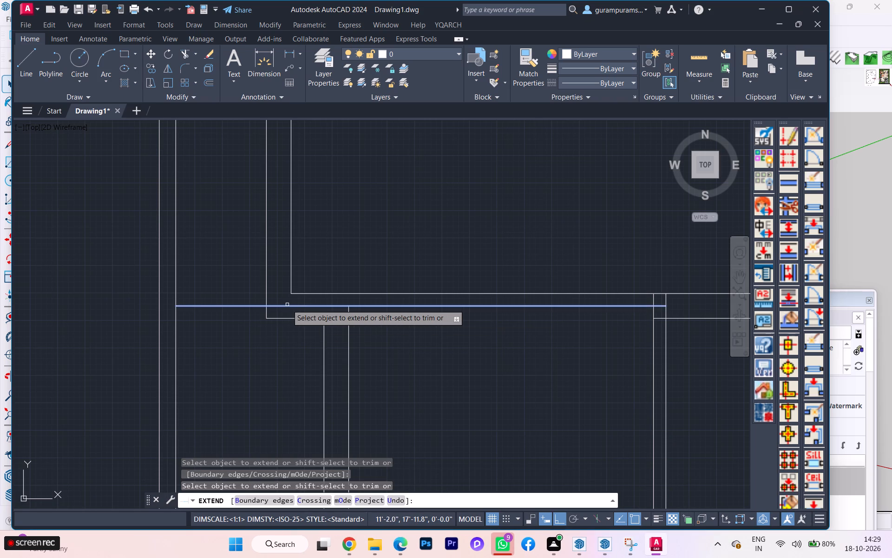
click(287, 305)
key(space)
Trim the extended horizontal line between the side wall's -X face and the new vertical wall's +X face.
text(tr)
key(Return)
click(315, 306)
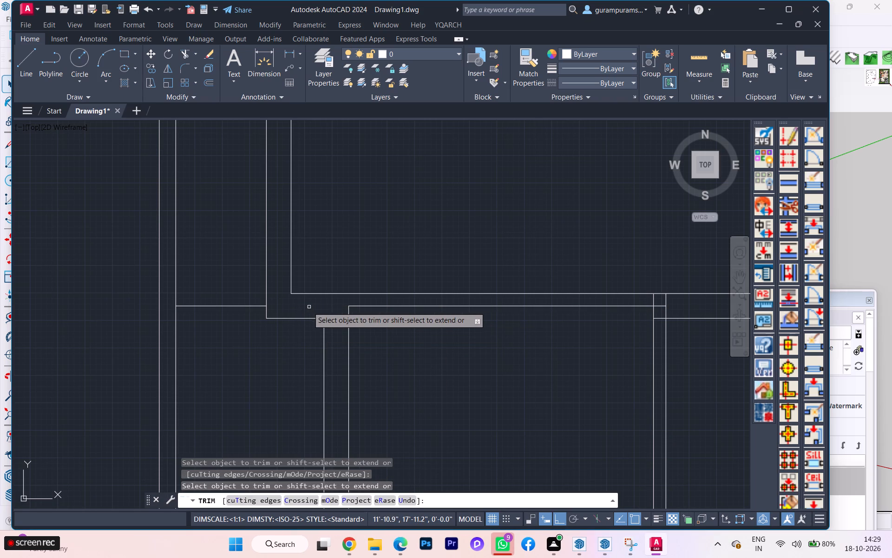
scroll(291, 310, down, 2)
scroll(214, 348, down, 1)
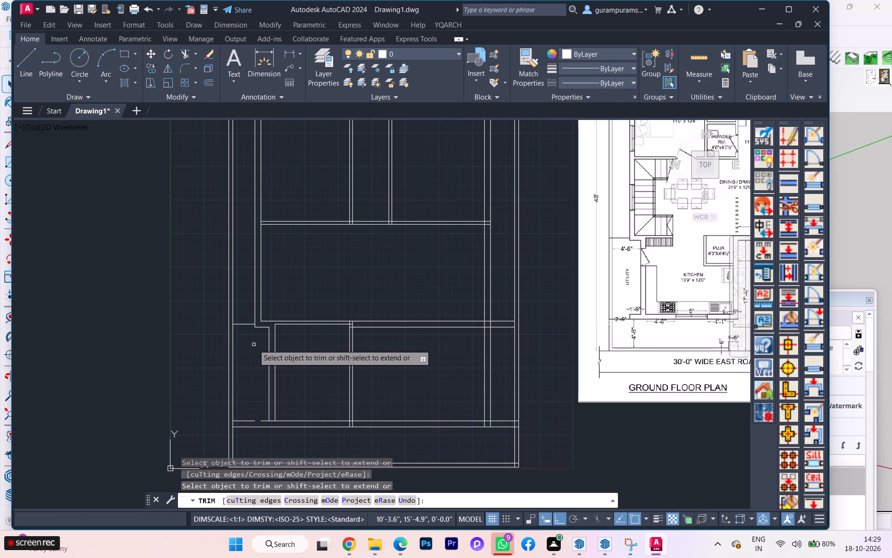
scroll(268, 342, down, 1)
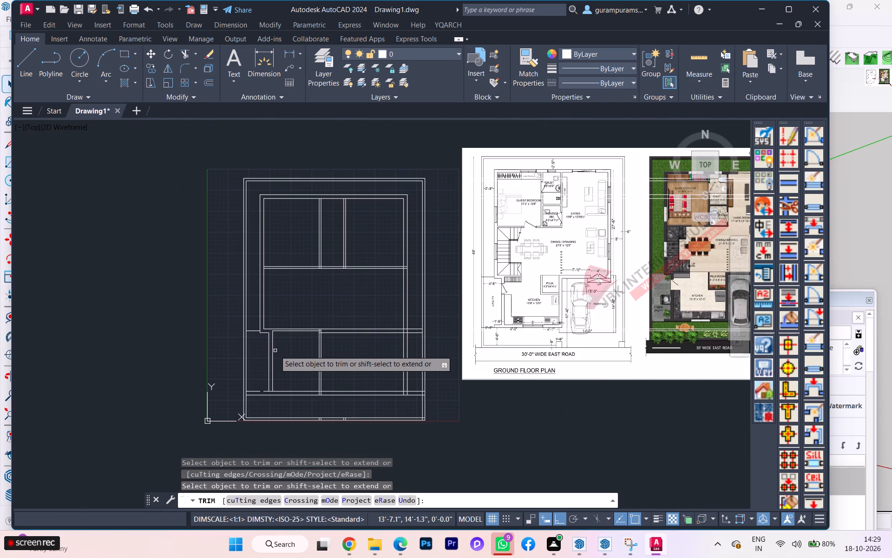
scroll(273, 354, up, 1)
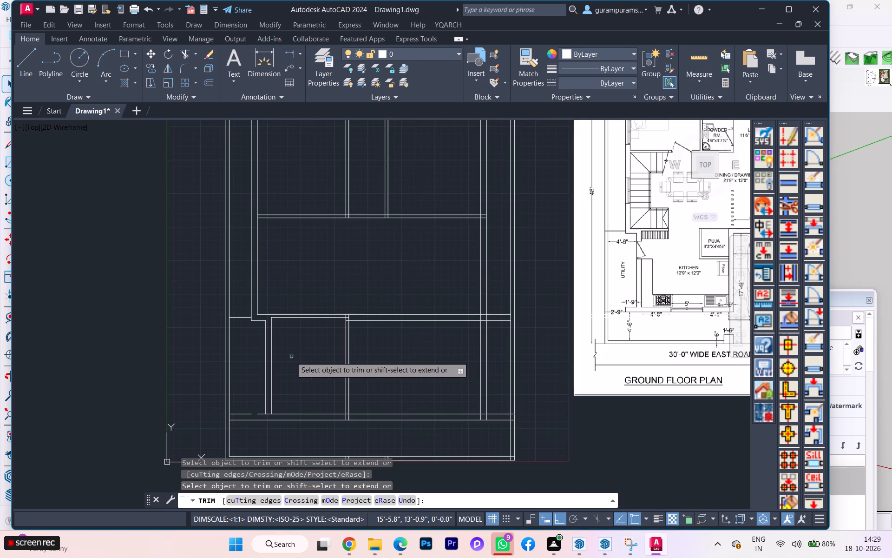
key(space)
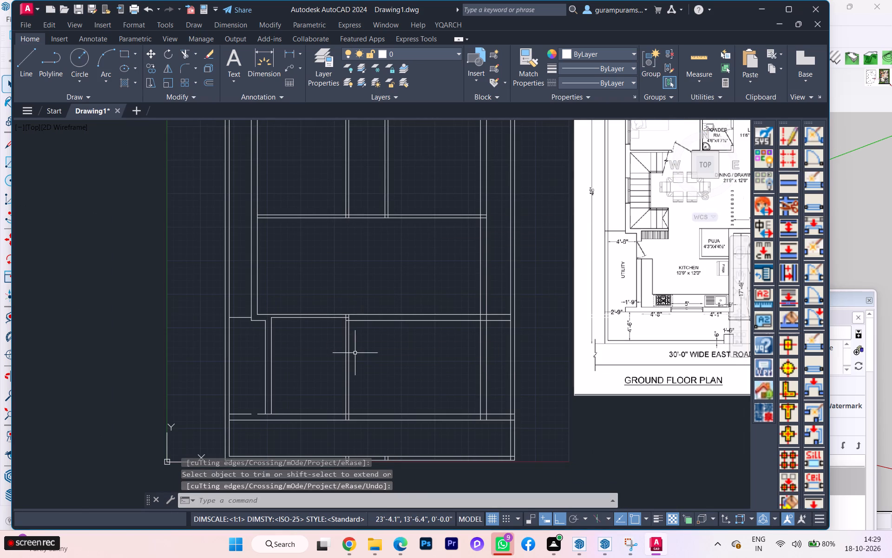
click(355, 353)
key(Escape)
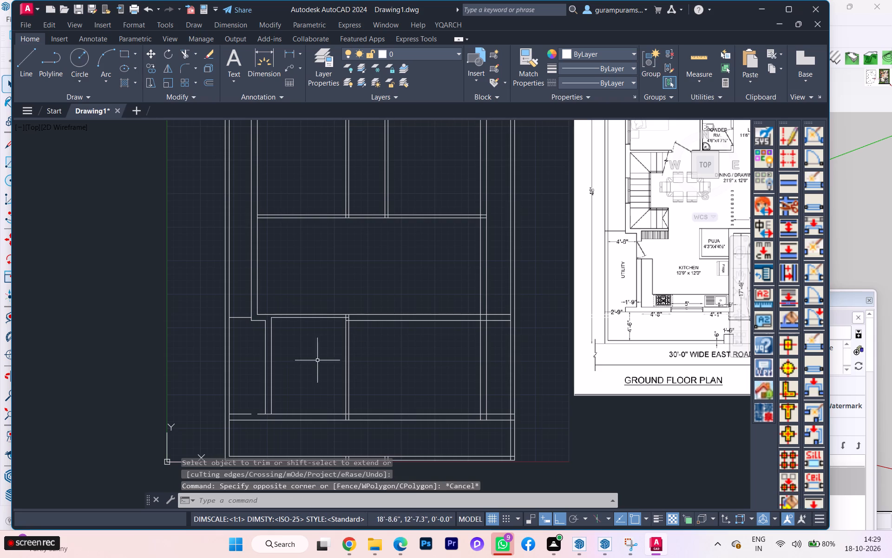
Offset the new kitchen wall's +X face line by 13'9" in the +X direction.
scroll(271, 368, up, 1)
scroll(272, 362, down, 1)
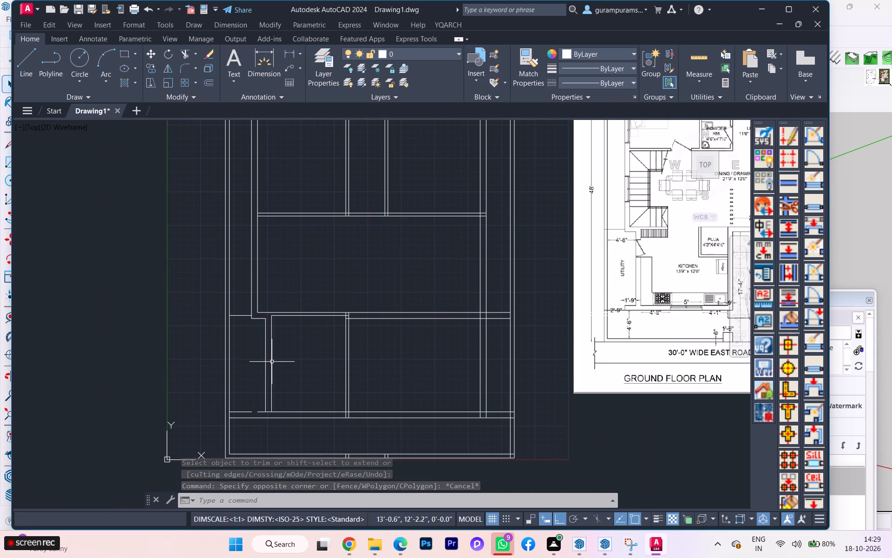
key(o)
key(Return)
click(272, 360)
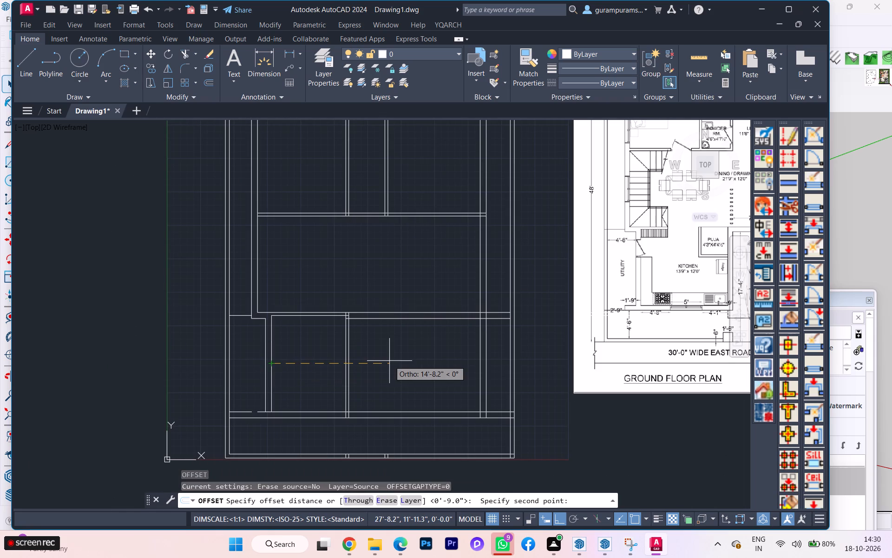
scroll(389, 361, down, 1)
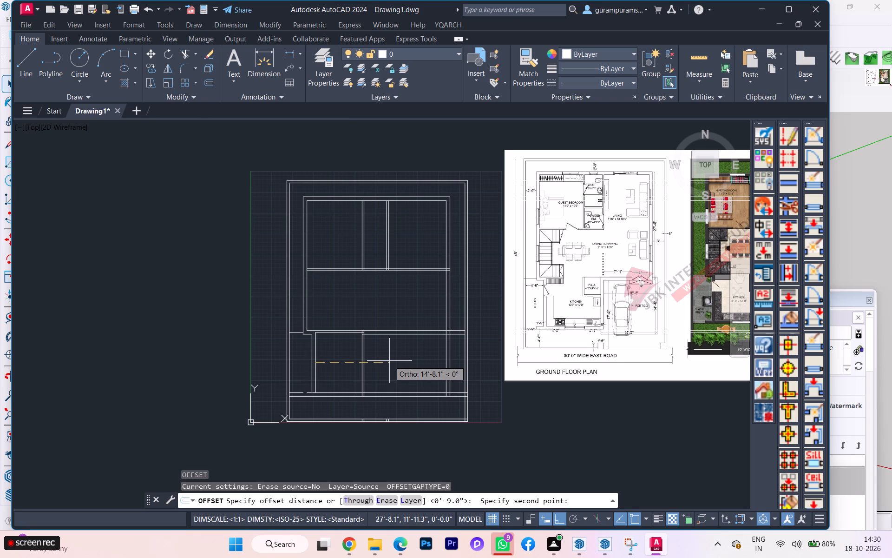
scroll(389, 361, up, 1)
key(3)
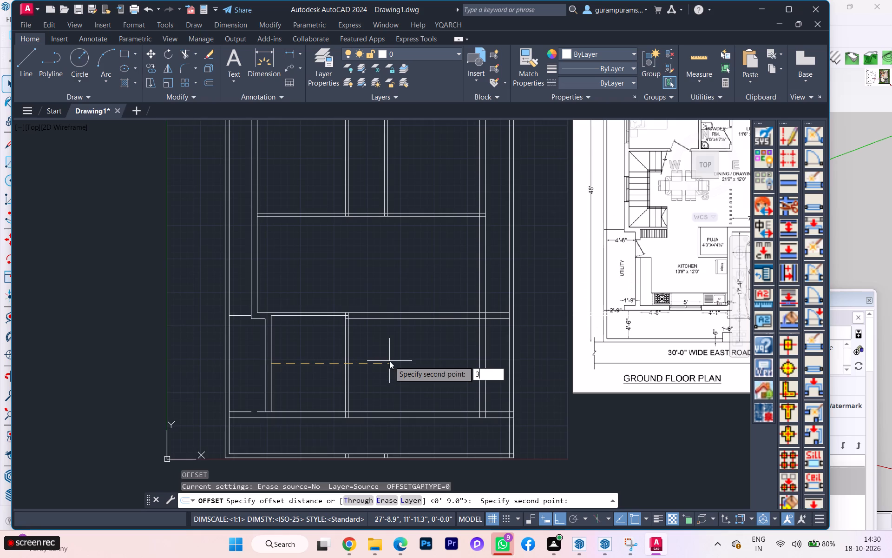
key(BackSpace)
text(13'9)
key(Return)
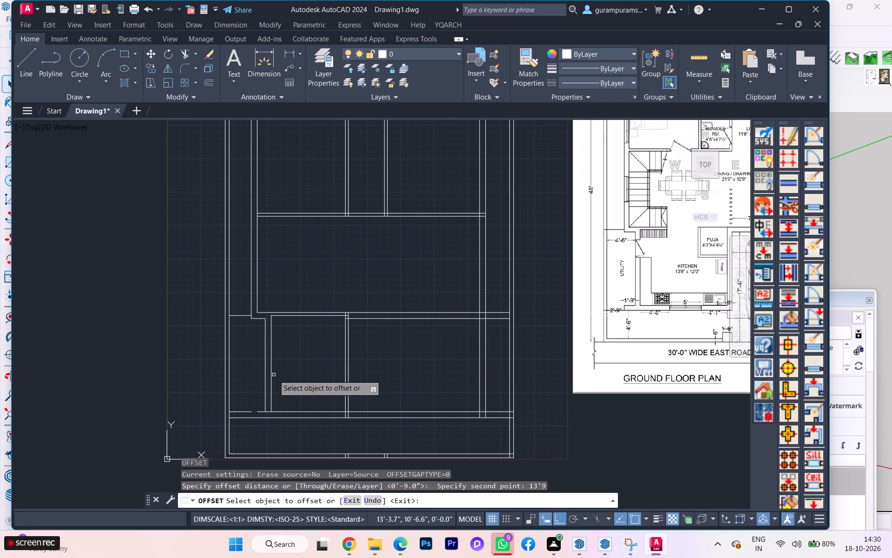
click(272, 369)
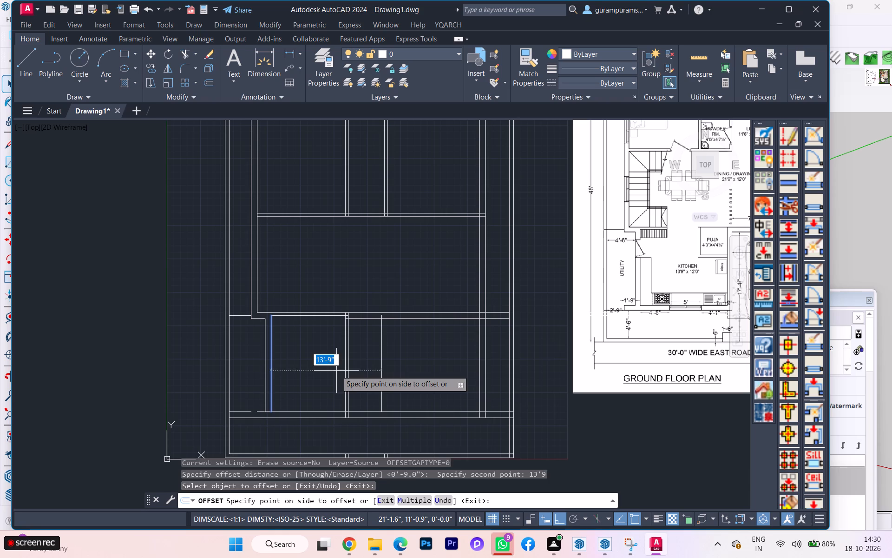
click(336, 371)
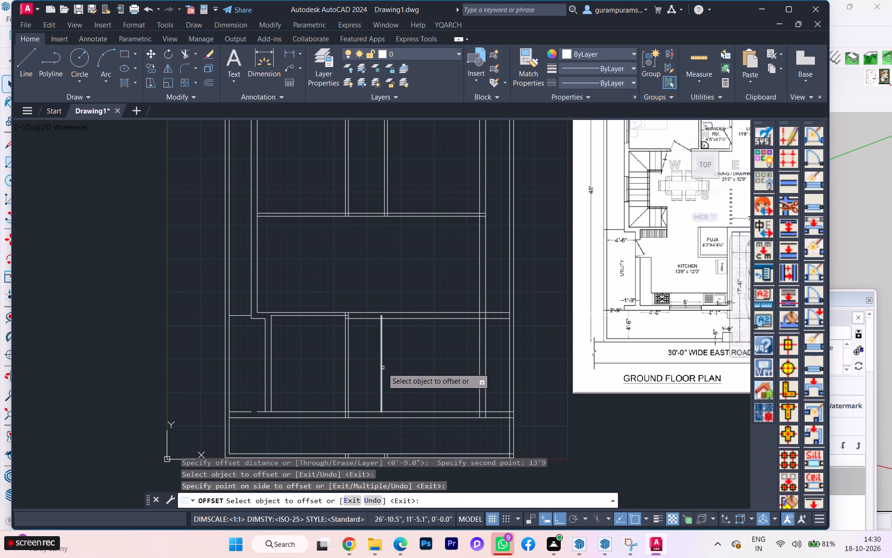
Offset the new 13'9" line by 9" in +X for the wall's second face.
click(382, 369)
key(9)
key(Return)
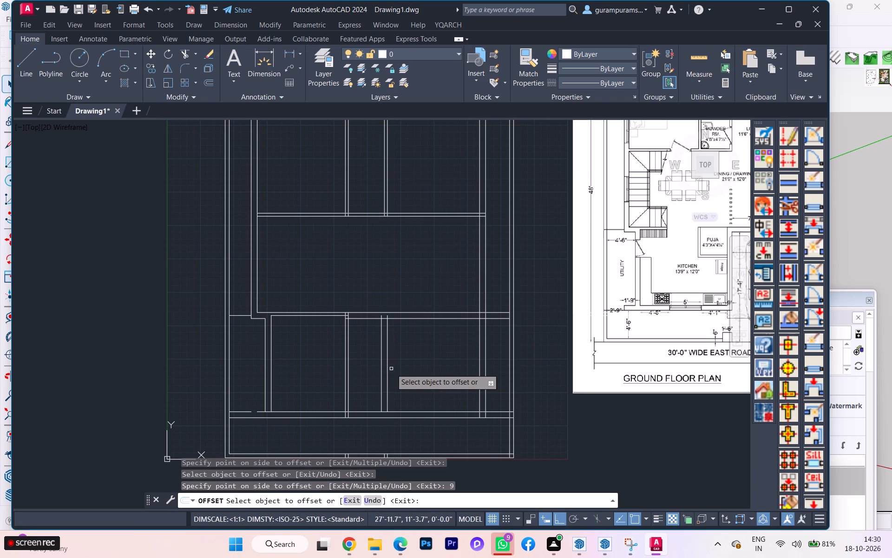
key(Return)
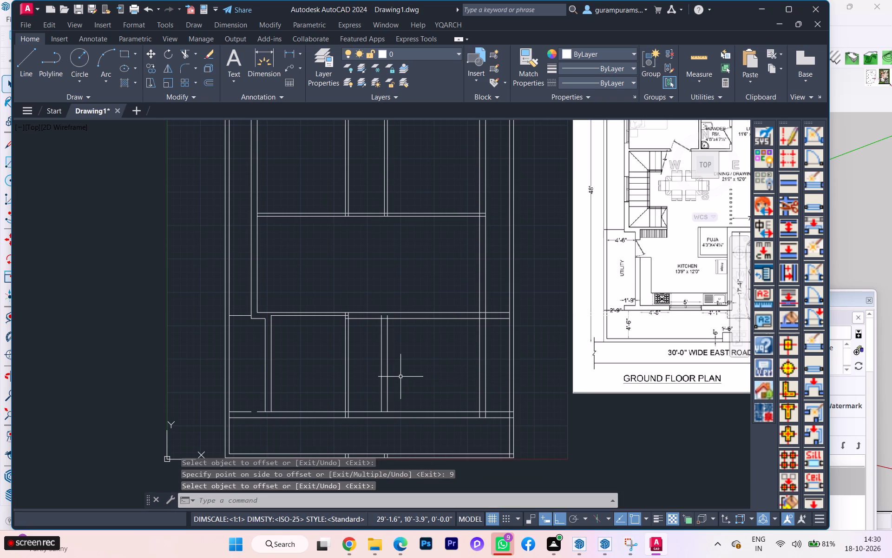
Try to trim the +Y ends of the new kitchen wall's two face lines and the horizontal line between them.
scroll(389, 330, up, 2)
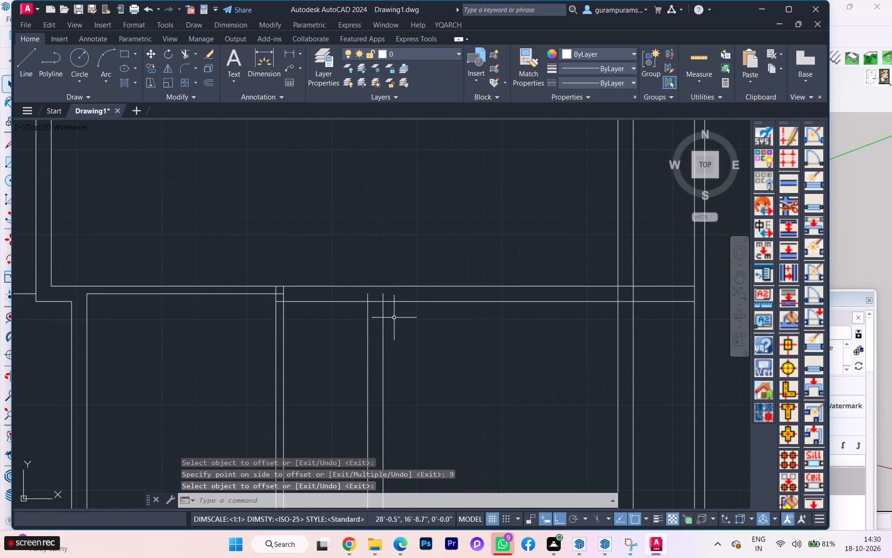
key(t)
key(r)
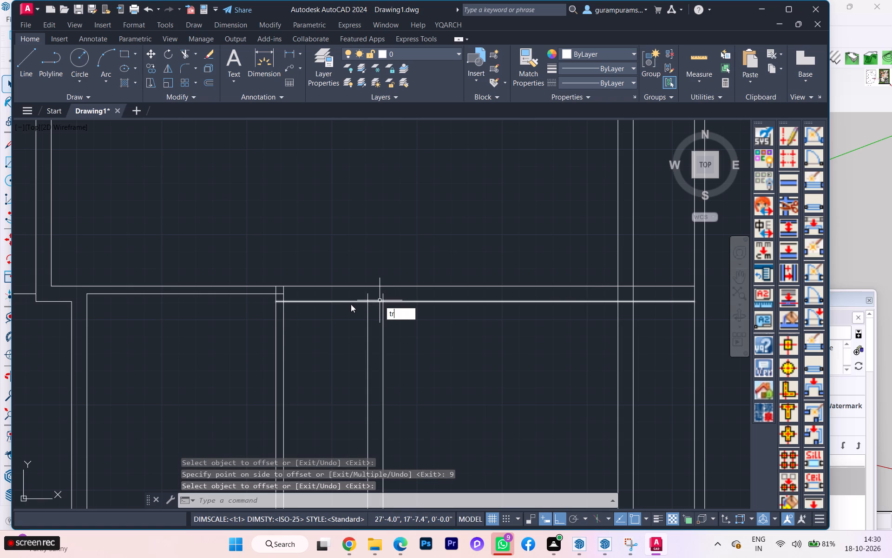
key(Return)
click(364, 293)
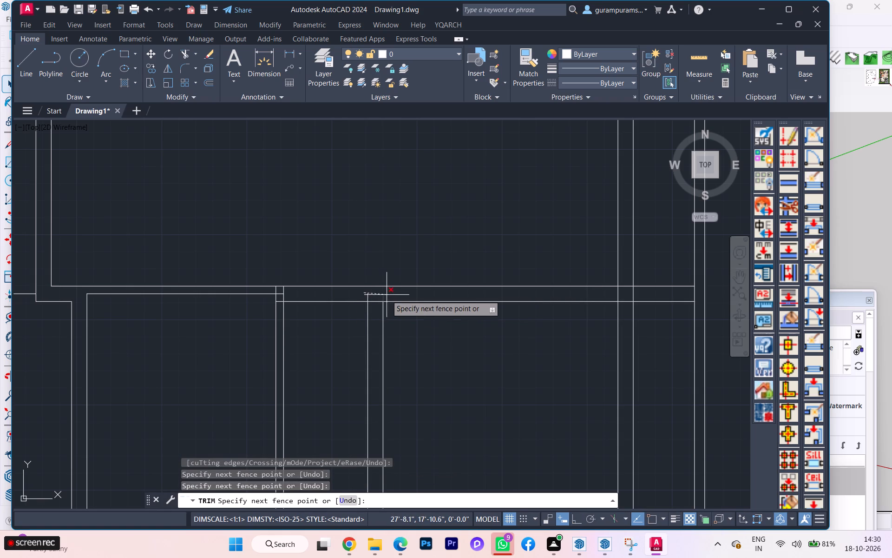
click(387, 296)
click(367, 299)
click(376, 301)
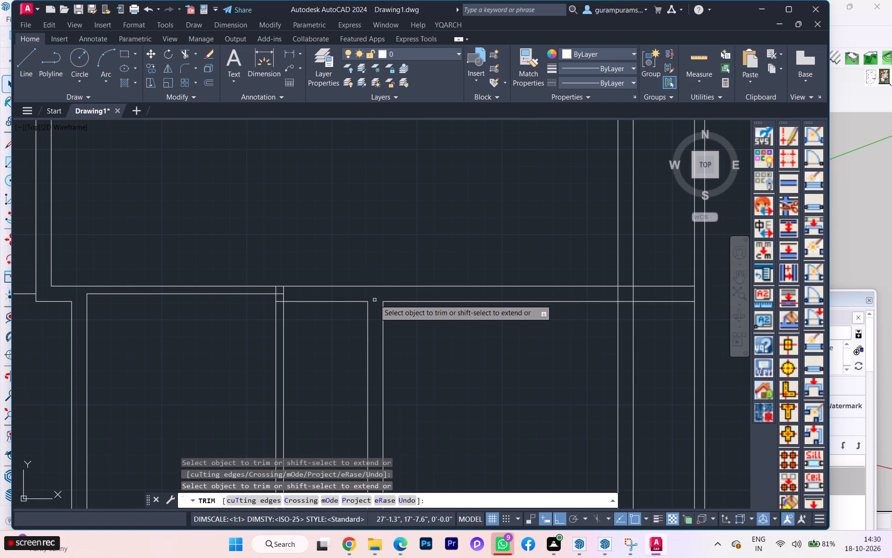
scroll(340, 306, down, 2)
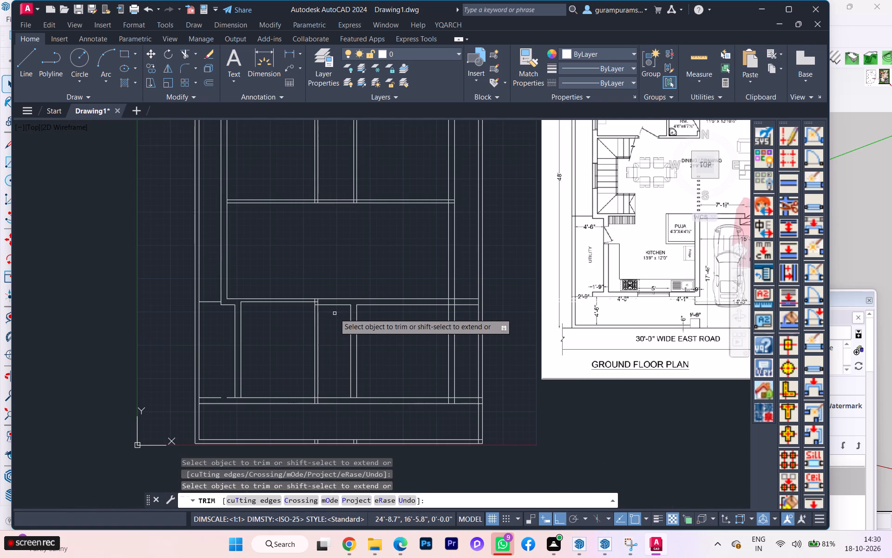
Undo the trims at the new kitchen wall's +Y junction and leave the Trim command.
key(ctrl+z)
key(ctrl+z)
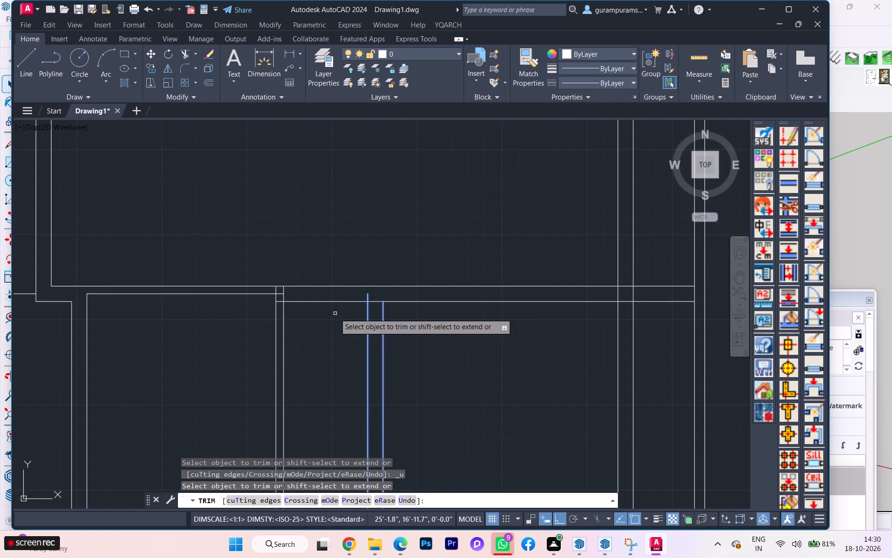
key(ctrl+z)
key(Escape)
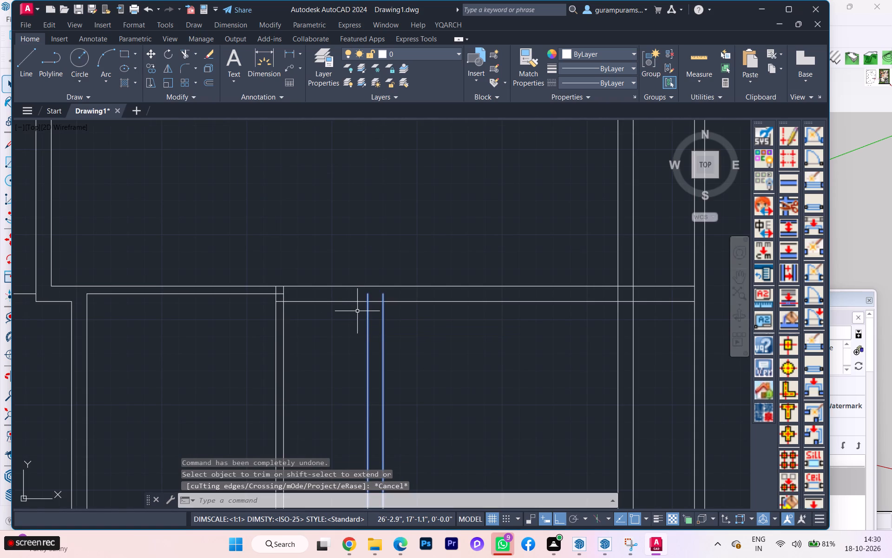
Extend the new kitchen wall's -X face line in +Y to the farther face line of the horizontal wall.
text(ex)
key(Return)
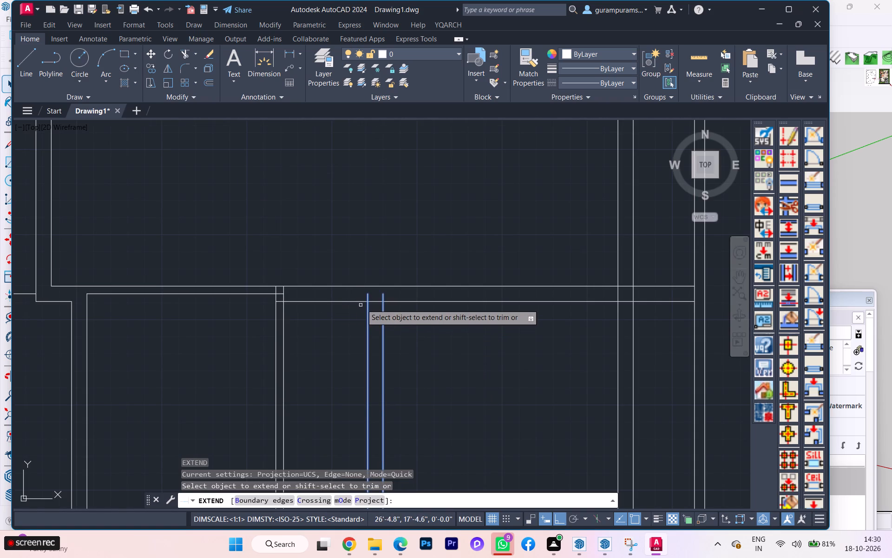
click(368, 296)
key(space)
Add a linear dimension between the middle vertical wall's +X face and the new kitchen wall's -X face.
scroll(335, 314, down, 3)
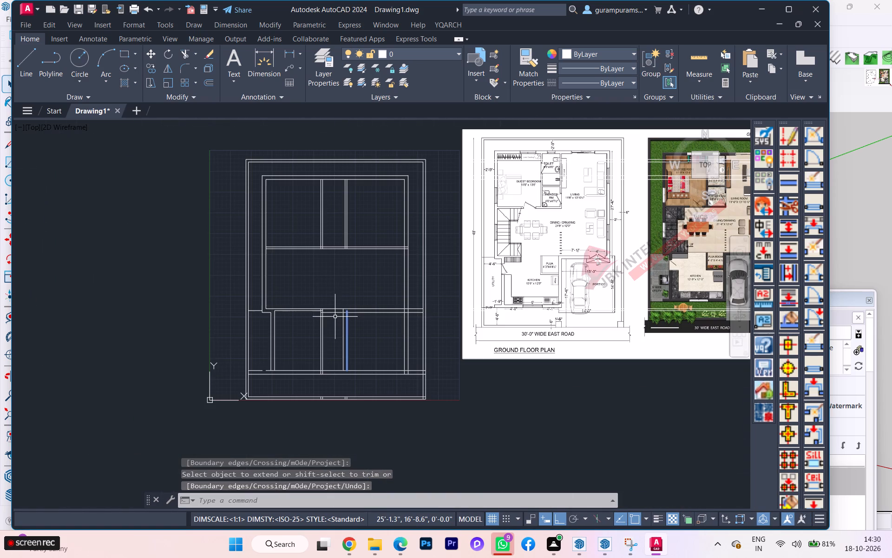
scroll(334, 317, up, 1)
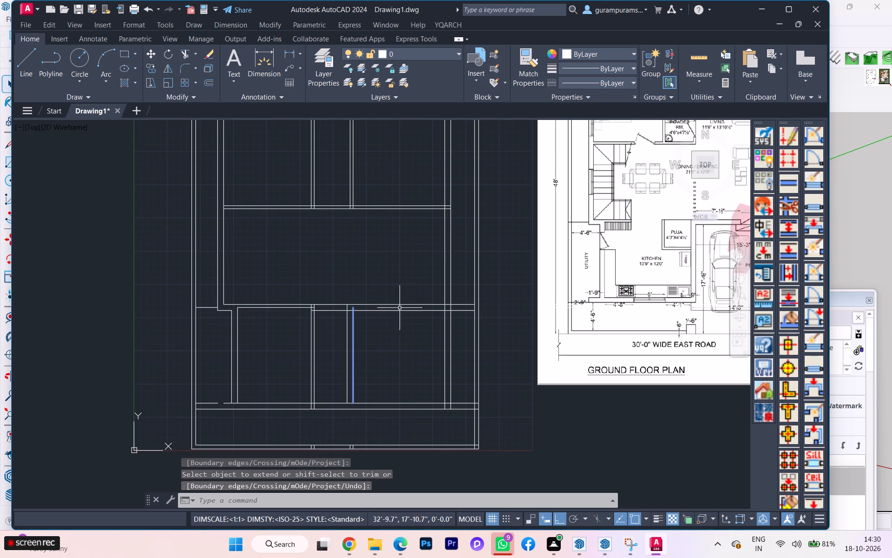
scroll(340, 317, up, 1)
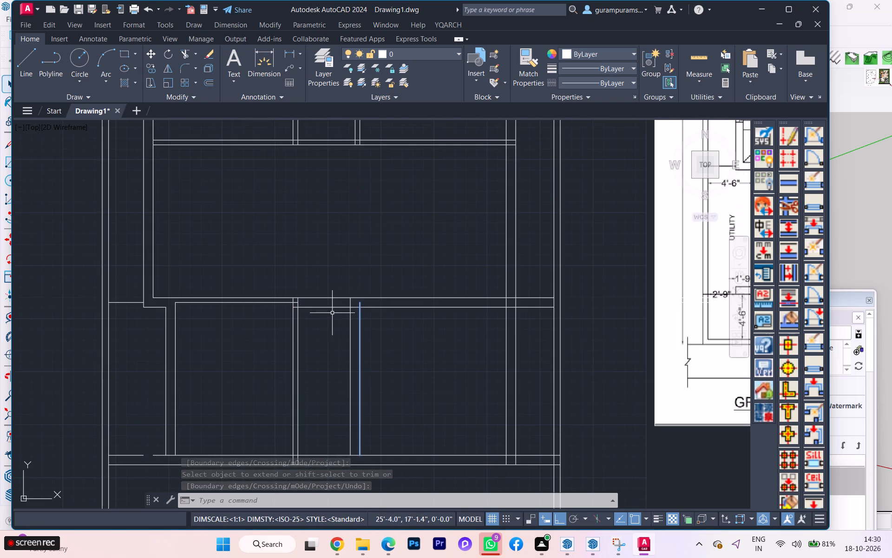
scroll(319, 310, down, 1)
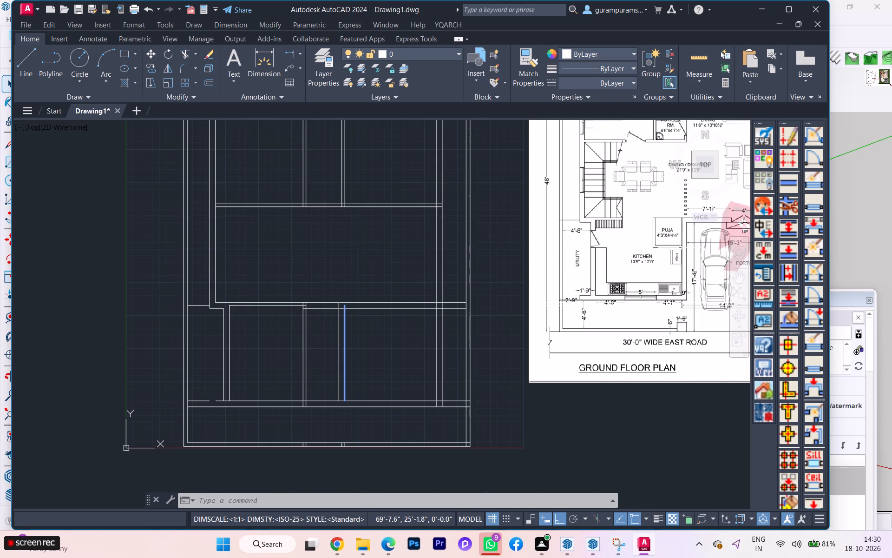
scroll(680, 248, up, 1)
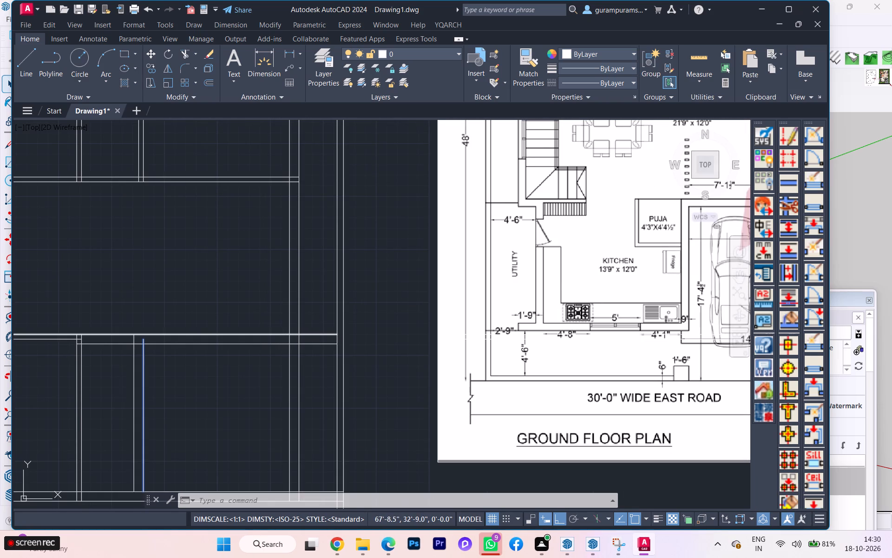
click(290, 57)
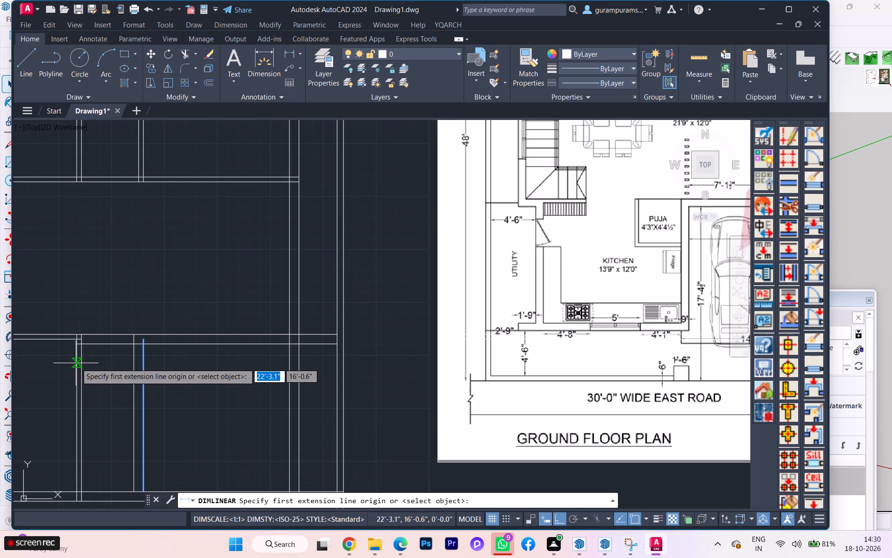
scroll(82, 363, up, 2)
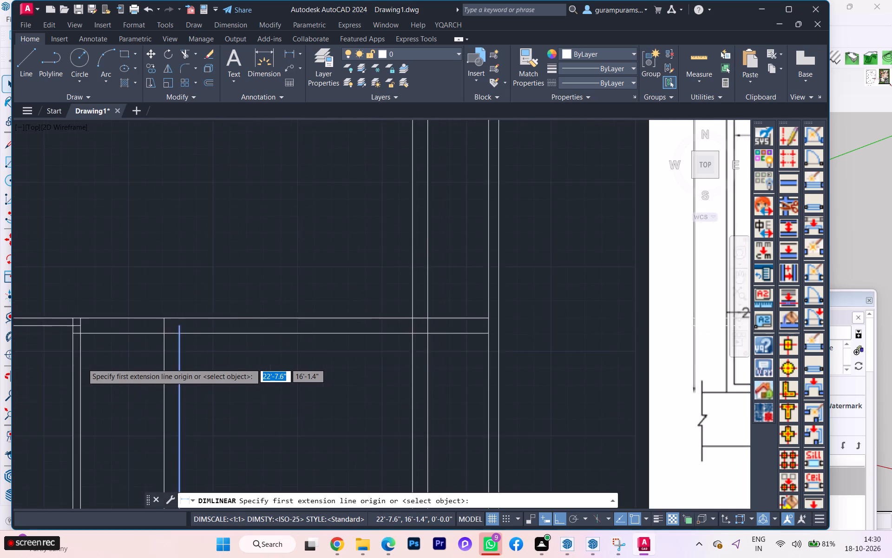
click(78, 361)
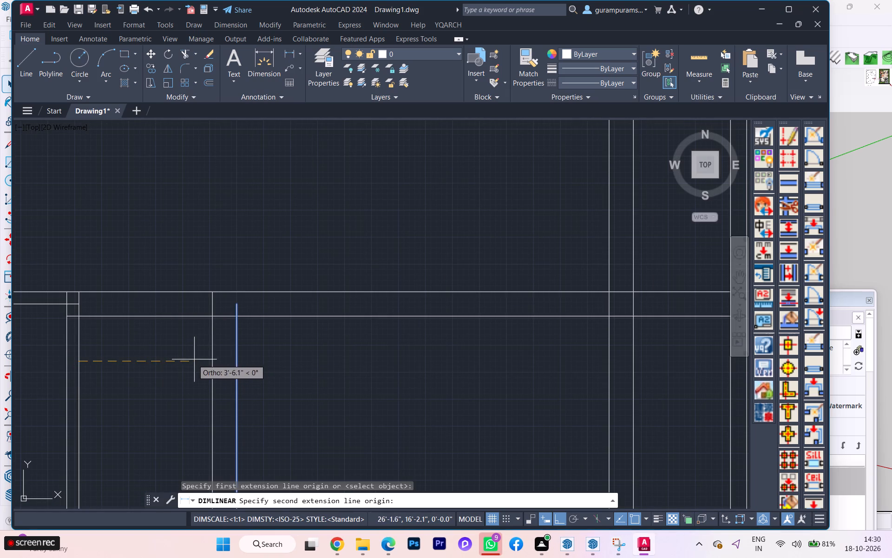
click(211, 361)
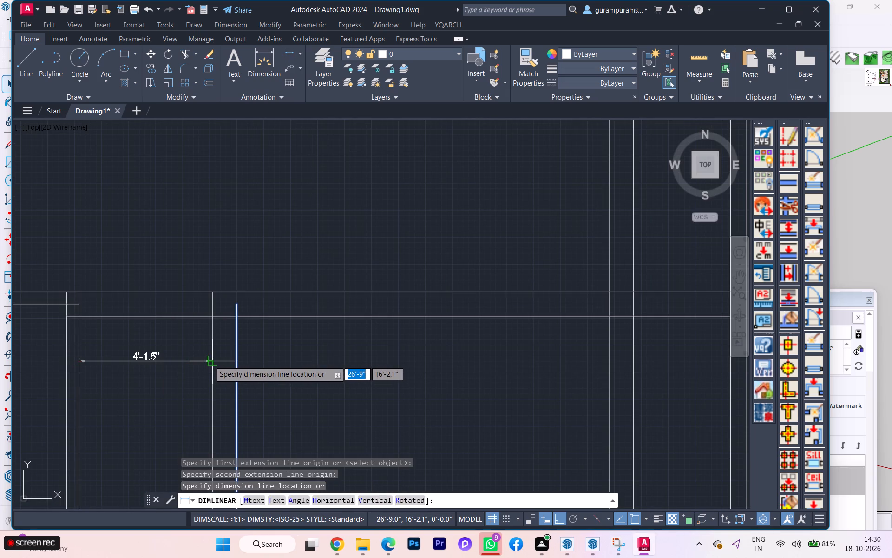
click(210, 361)
Add a linear dimension from the utility-side kitchen wall's -X face to the middle vertical wall's -X face.
scroll(195, 362, down, 2)
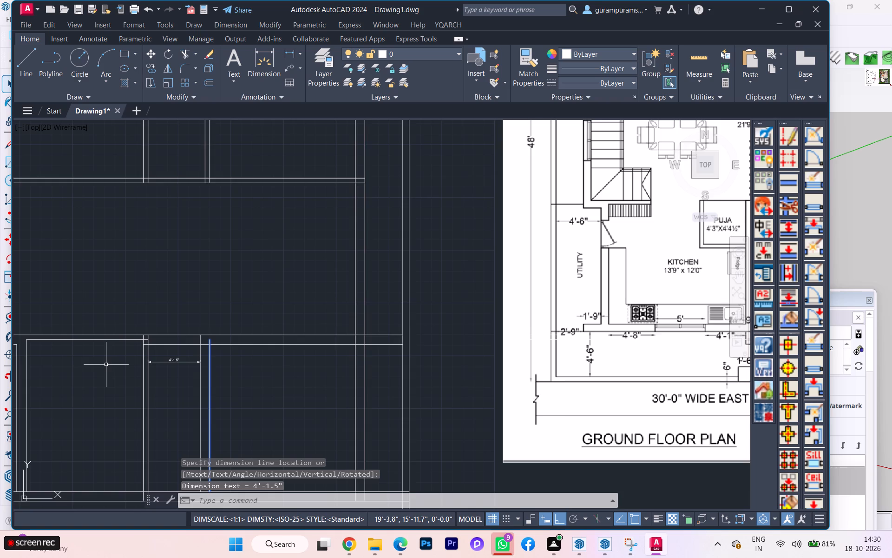
scroll(106, 365, down, 1)
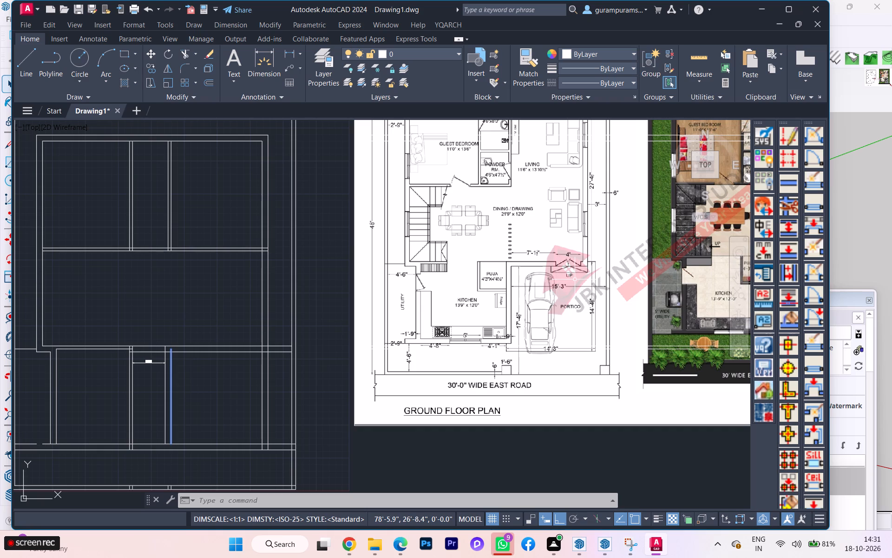
scroll(575, 279, down, 1)
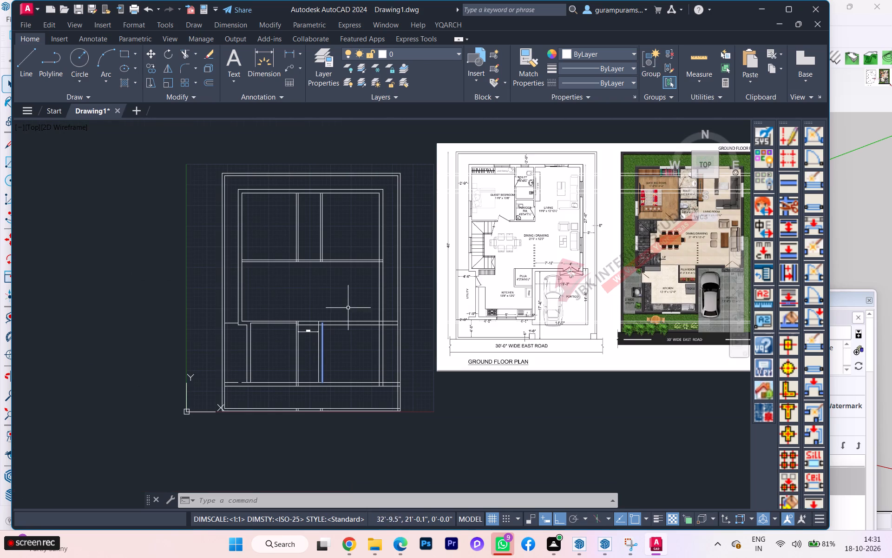
click(283, 50)
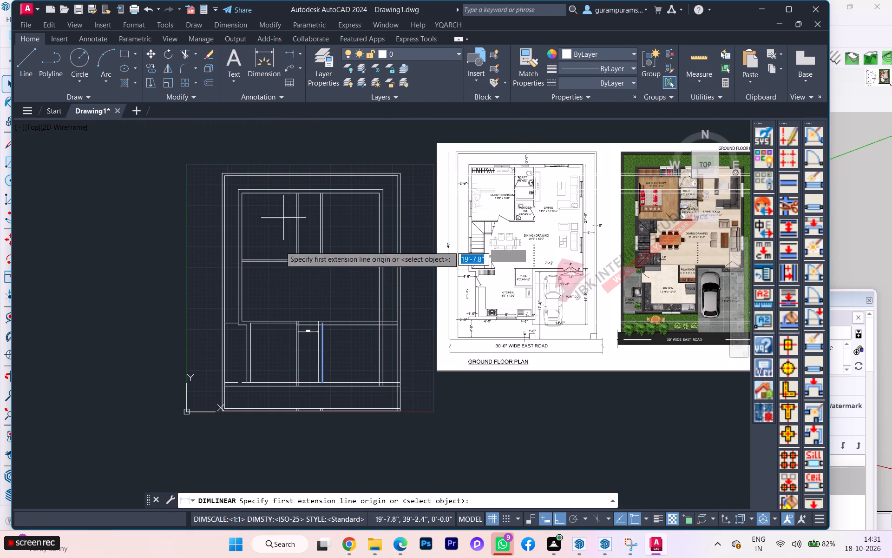
scroll(262, 352, up, 4)
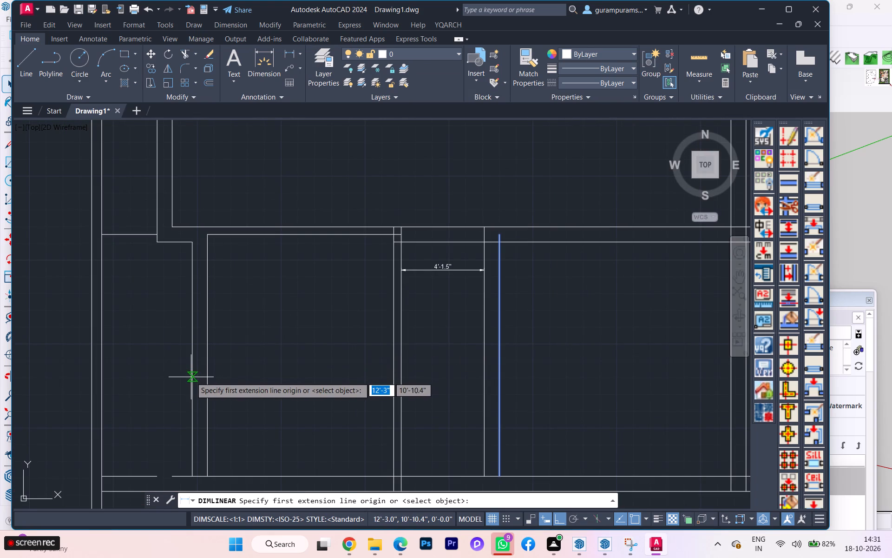
click(191, 377)
click(392, 375)
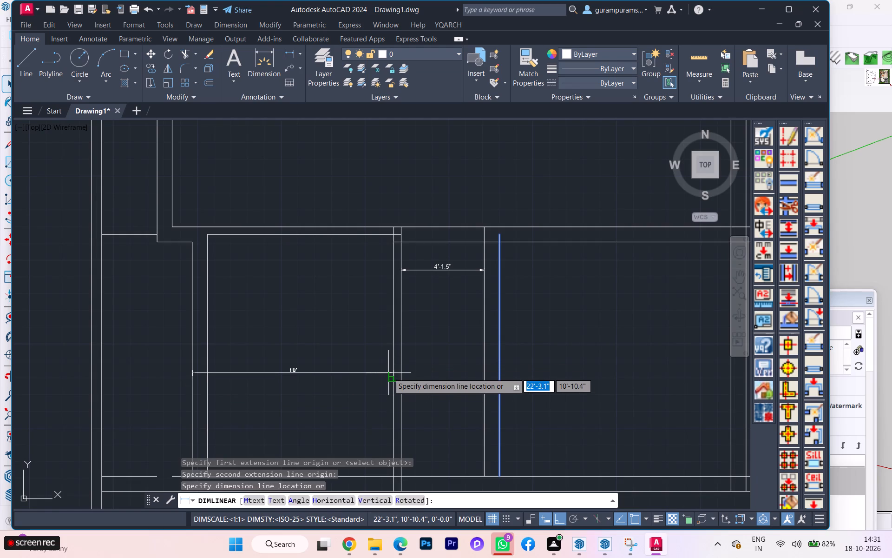
click(388, 373)
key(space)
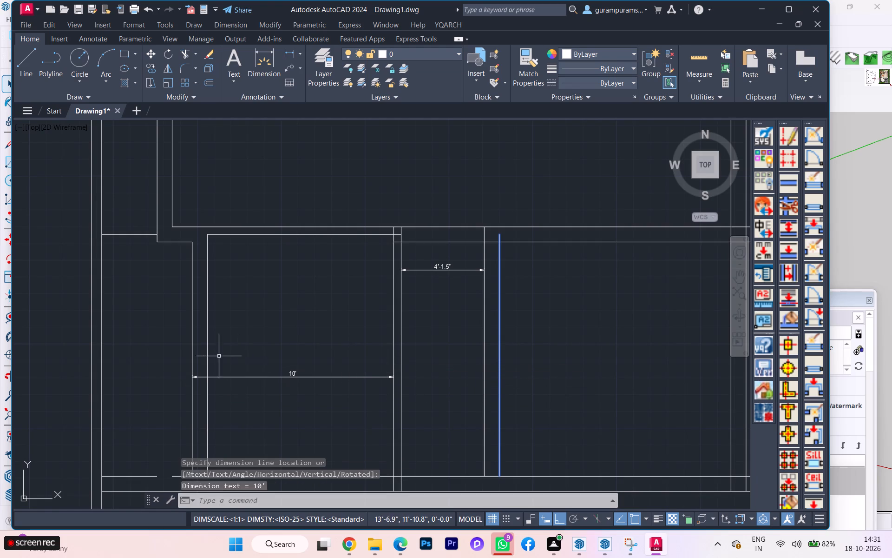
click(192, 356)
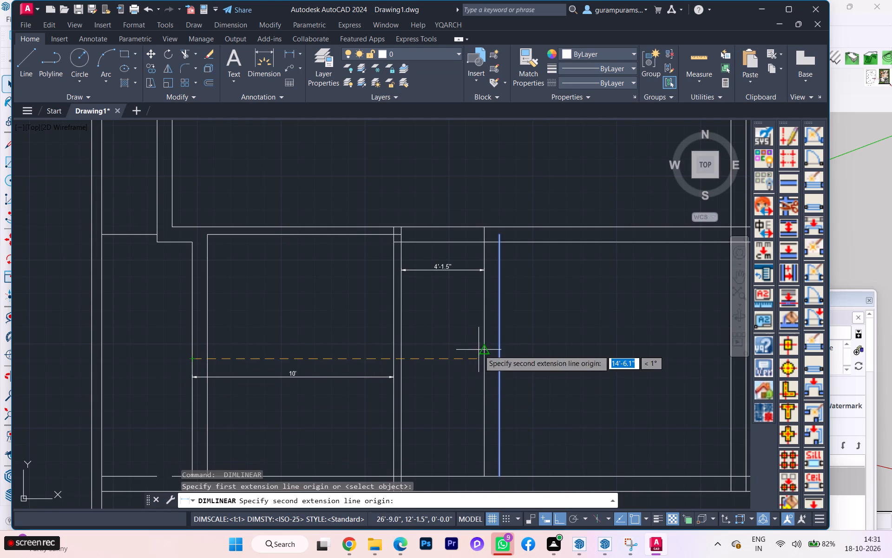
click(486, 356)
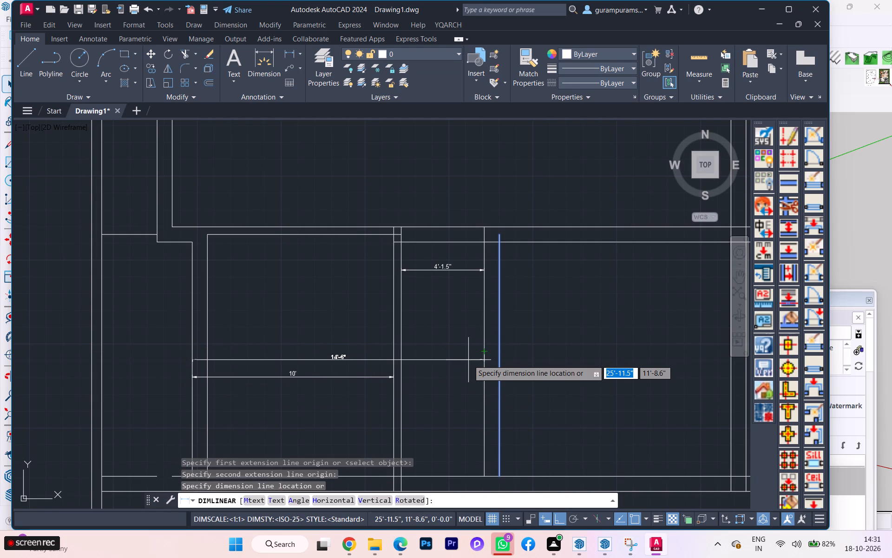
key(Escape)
Add a linear dimension across the kitchen's clear width, between the inner faces of its two side walls.
key(space)
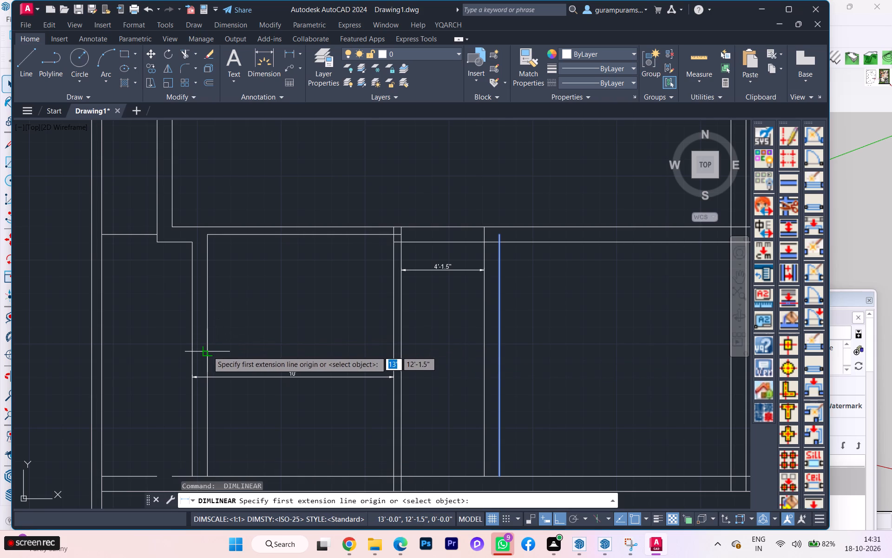
click(205, 352)
click(481, 352)
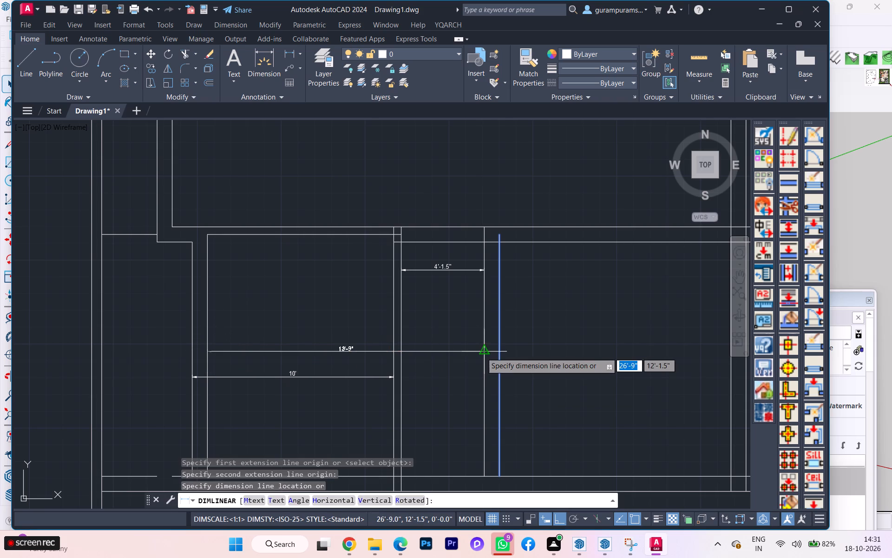
click(481, 352)
Examine the dimensioned kitchen walls and their junctions against the kitchen layout on the reference ground floor plan.
scroll(121, 301, down, 1)
scroll(262, 305, up, 1)
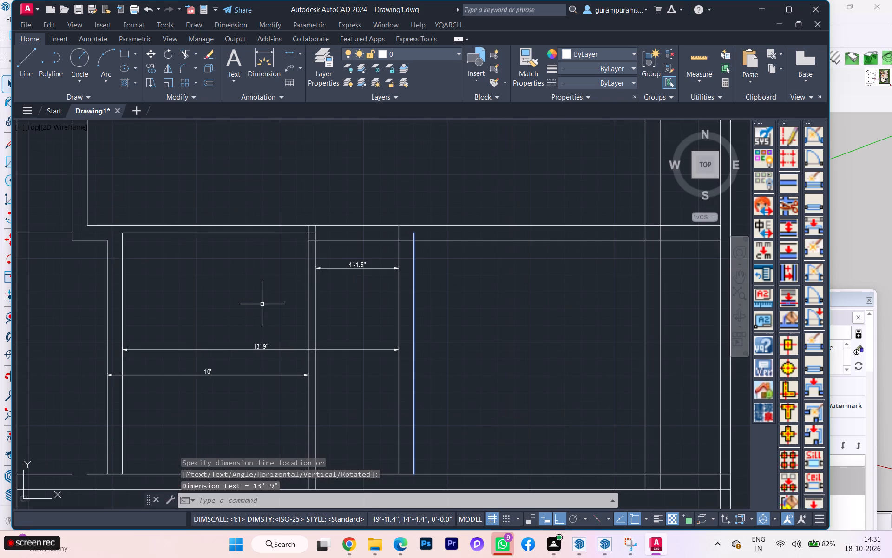
scroll(319, 298, down, 1)
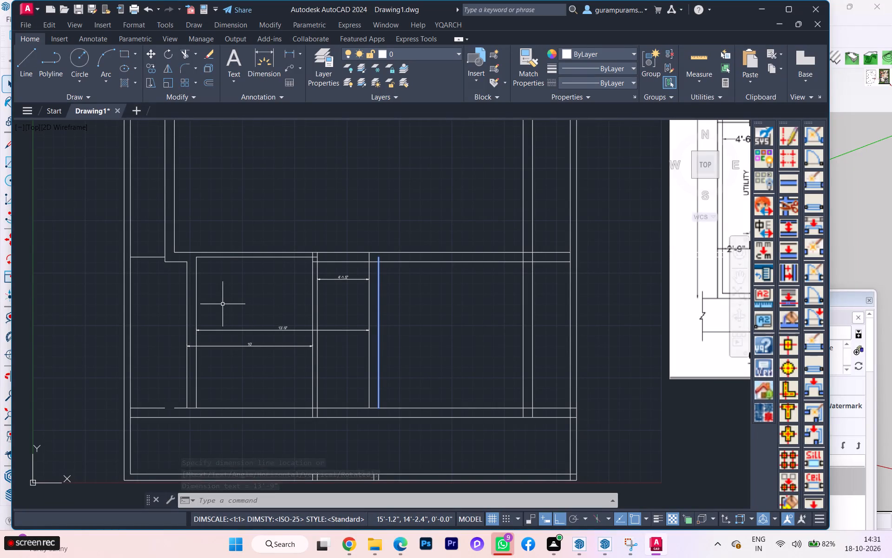
scroll(223, 305, down, 1)
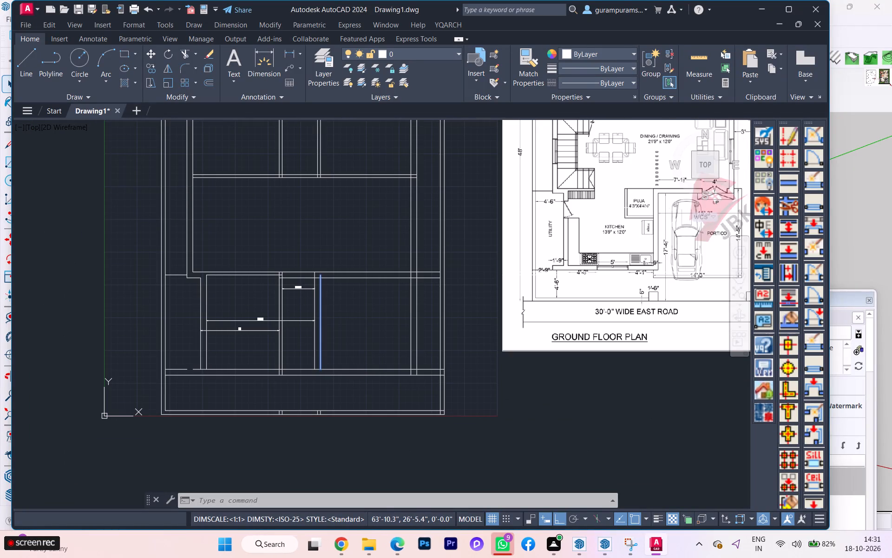
scroll(304, 279, up, 3)
scroll(297, 282, down, 1)
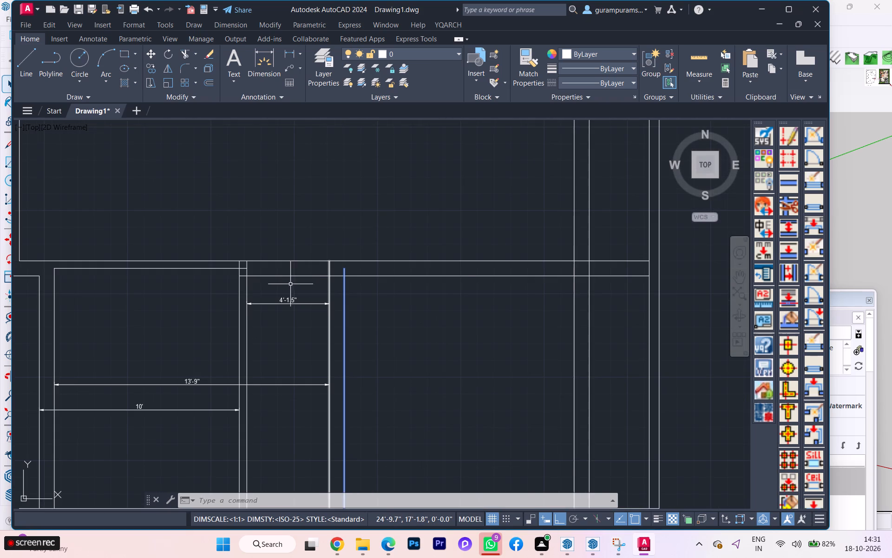
scroll(290, 284, down, 2)
scroll(277, 291, up, 1)
scroll(276, 291, down, 1)
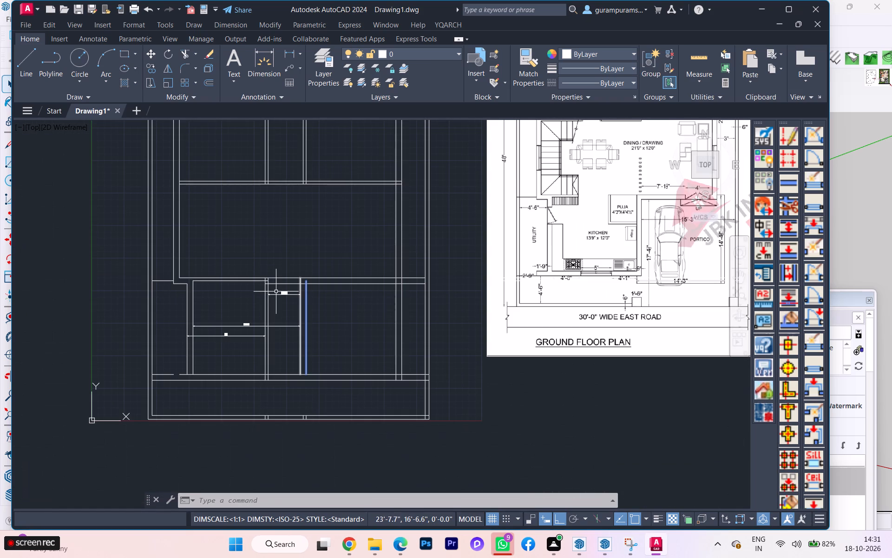
scroll(275, 292, up, 4)
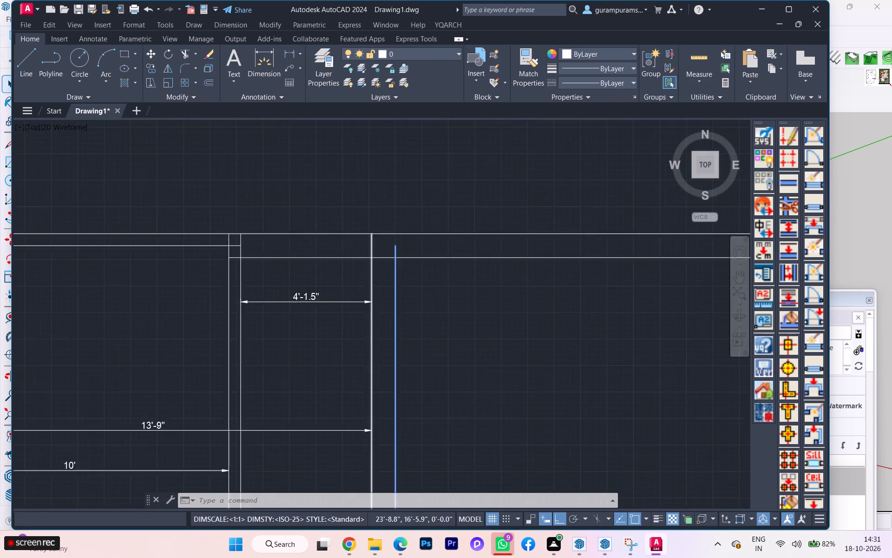
scroll(244, 298, down, 1)
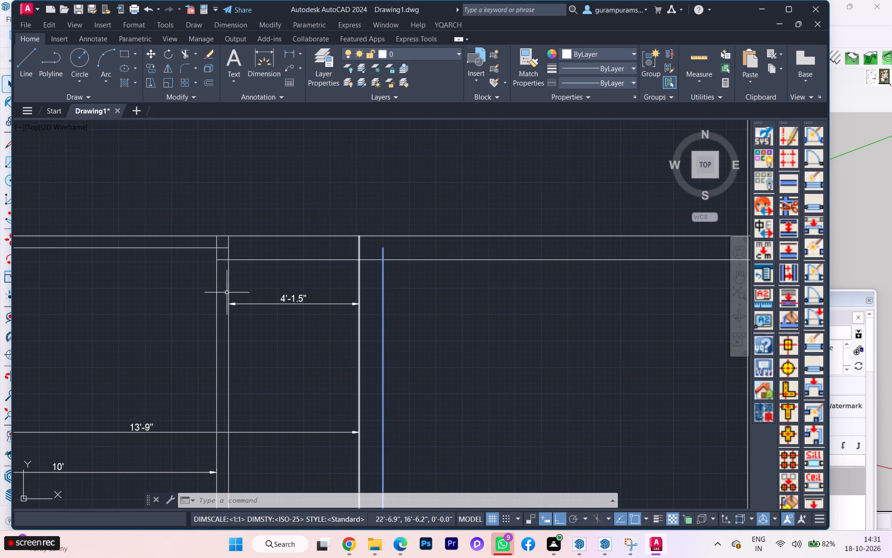
Move both lines of the middle vertical wall 1.5" toward -X.
click(231, 290)
click(211, 291)
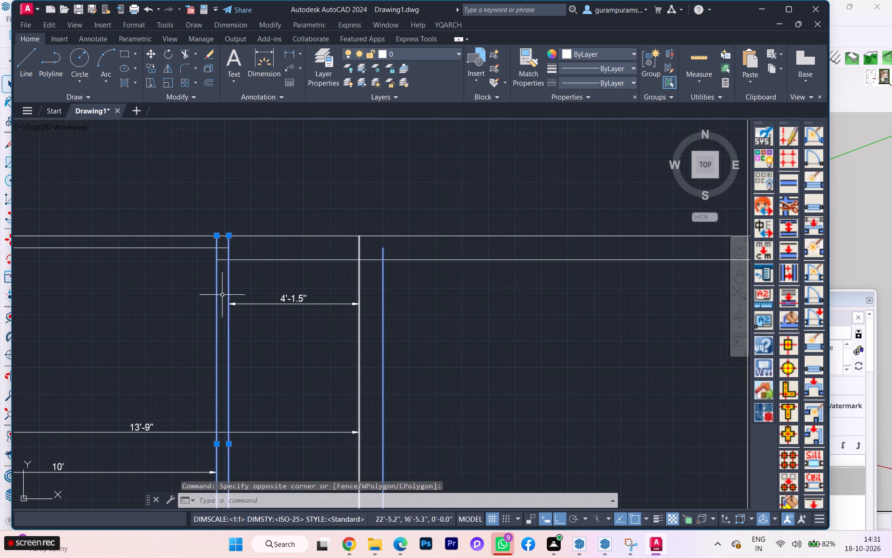
key(m)
key(Return)
click(213, 308)
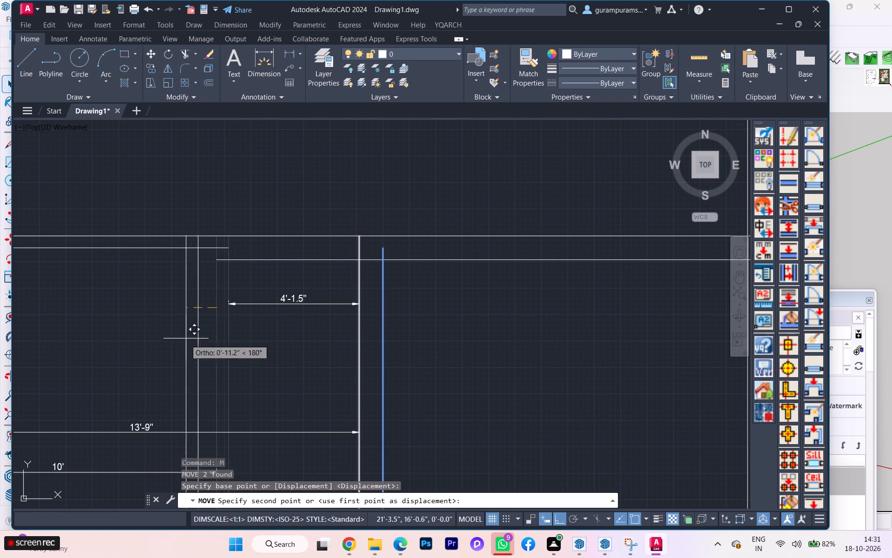
text(1.5)
key(Return)
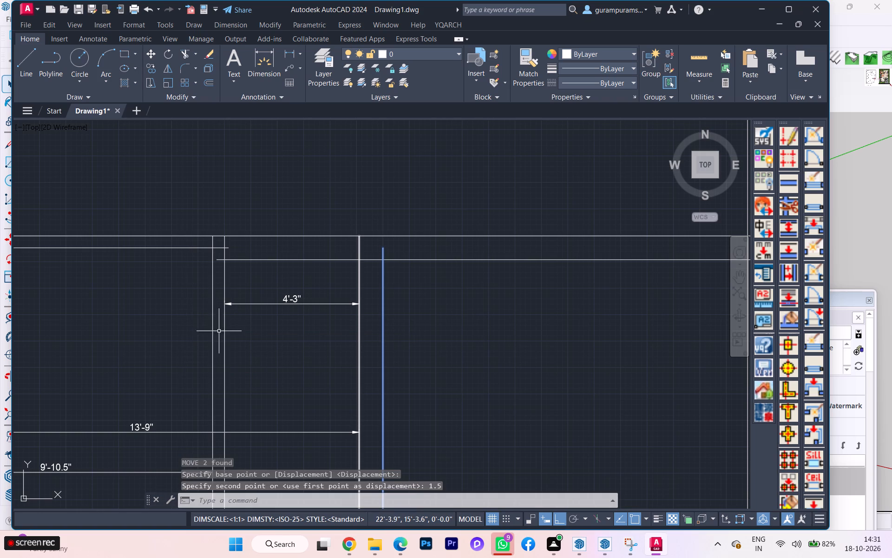
scroll(210, 297, up, 3)
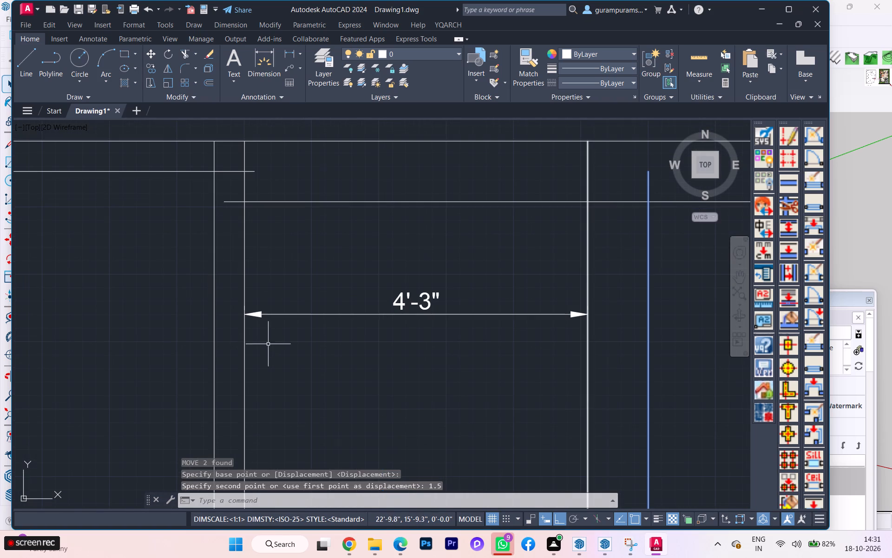
key(Escape)
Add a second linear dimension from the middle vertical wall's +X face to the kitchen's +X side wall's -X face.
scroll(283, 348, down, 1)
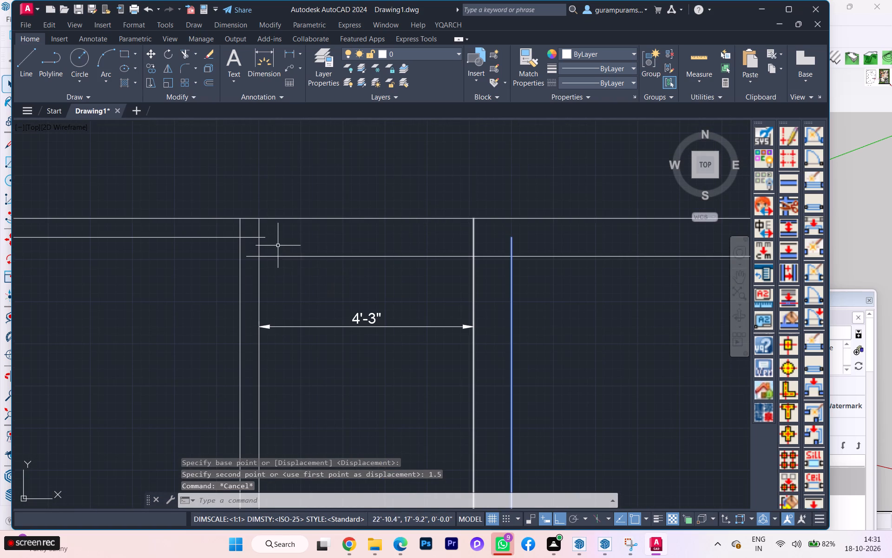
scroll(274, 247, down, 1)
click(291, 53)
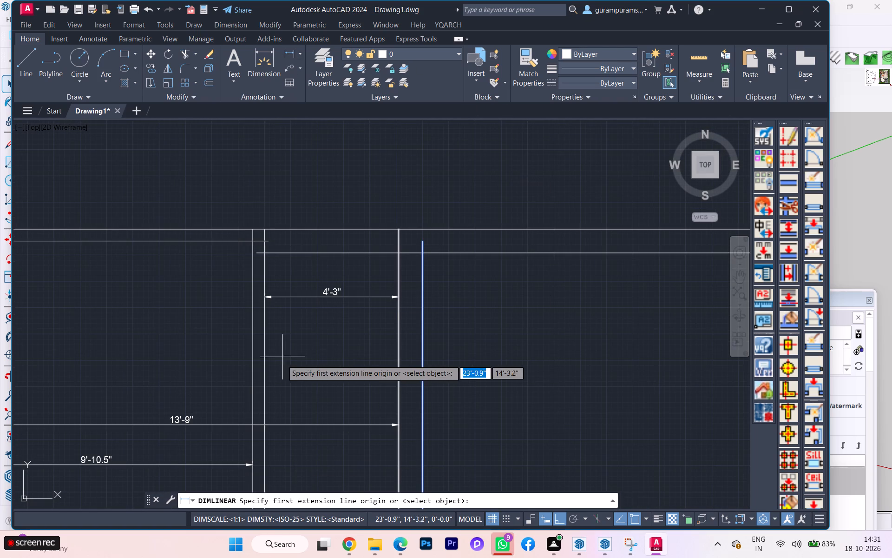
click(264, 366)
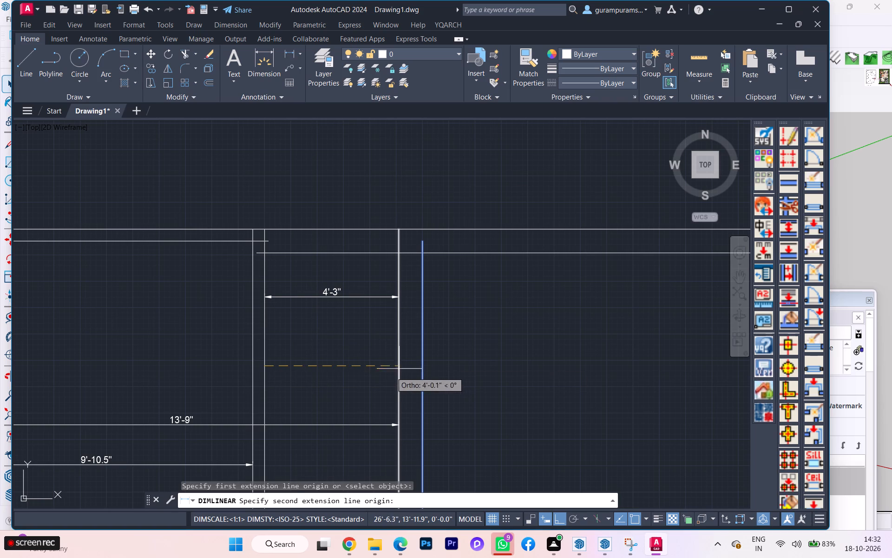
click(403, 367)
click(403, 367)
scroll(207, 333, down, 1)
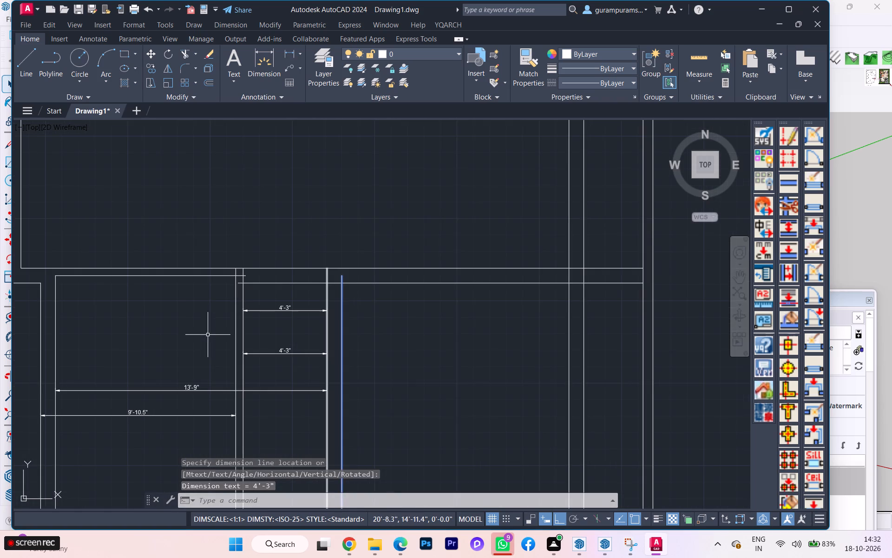
Delete both 4'-3" dimensions between the middle vertical wall and the kitchen's +X side wall.
scroll(272, 323, up, 1)
click(302, 314)
click(289, 292)
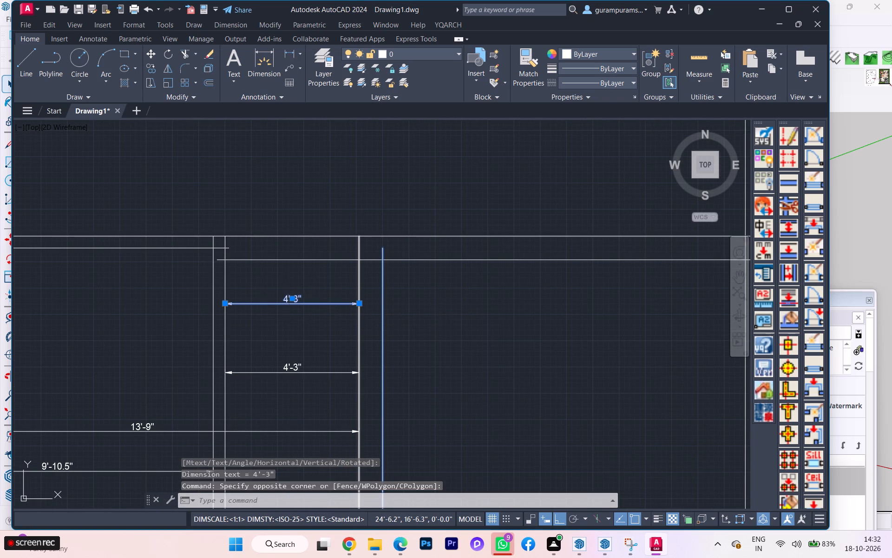
key(Delete)
click(283, 373)
key(Delete)
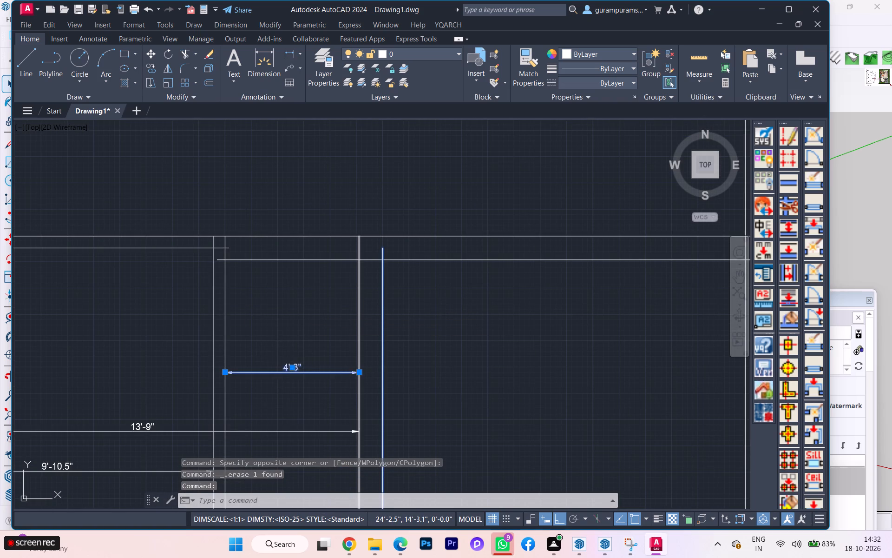
Offset the upper horizontal wall's +Y line by 4'4.50" toward -Y, into the kitchen, for the puja room depth.
scroll(232, 255, down, 1)
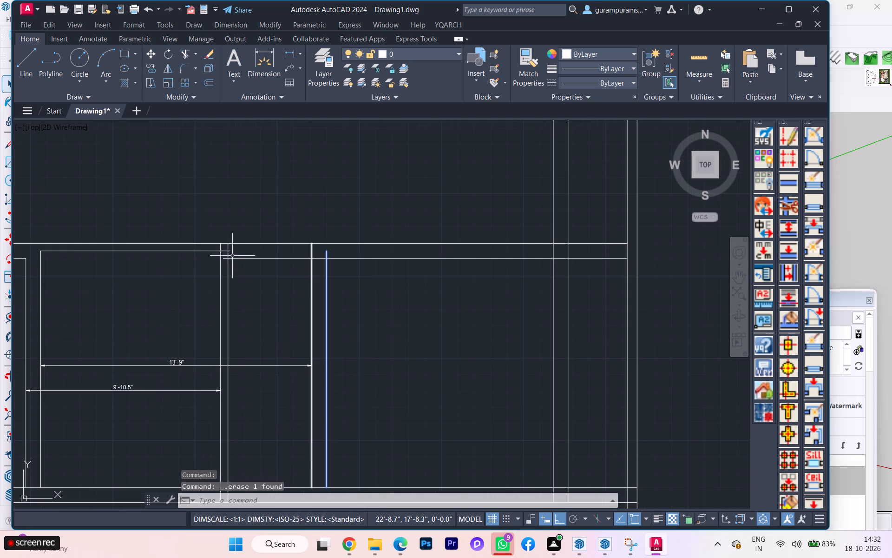
key(o)
key(Return)
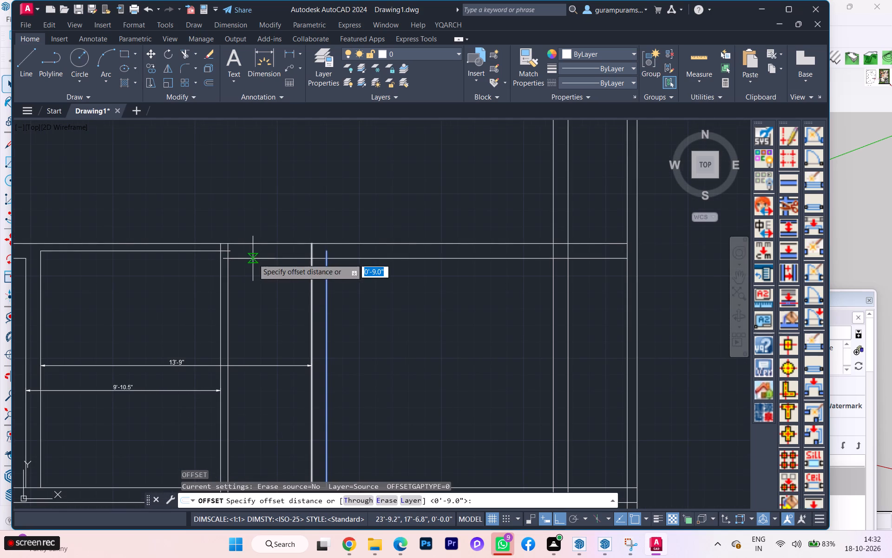
click(261, 245)
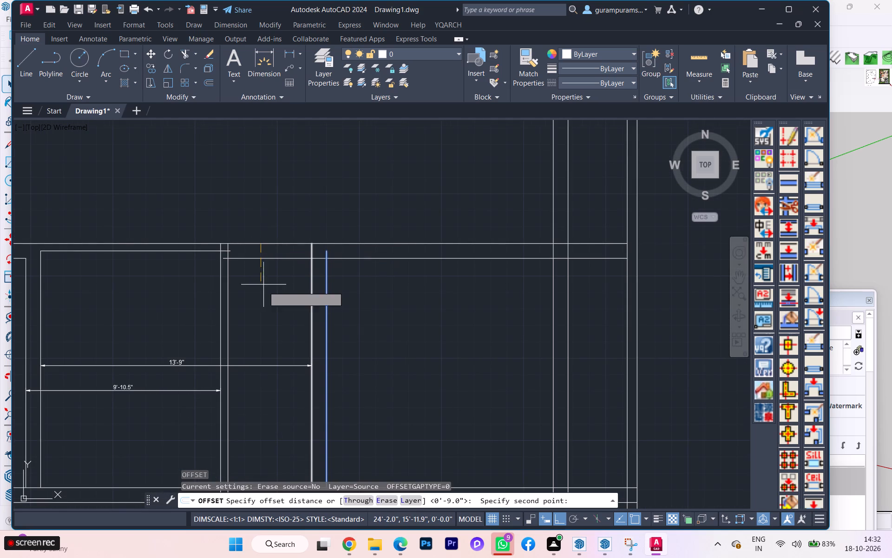
scroll(259, 298, down, 1)
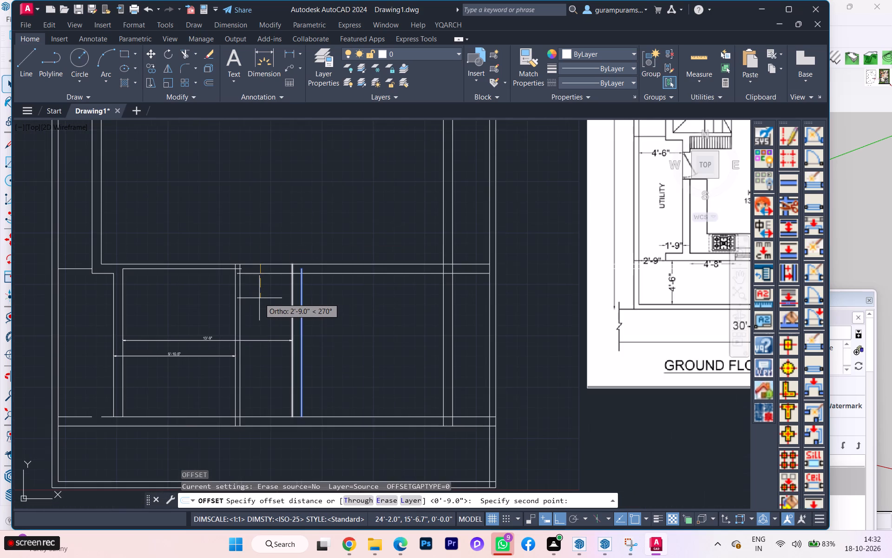
scroll(259, 298, down, 1)
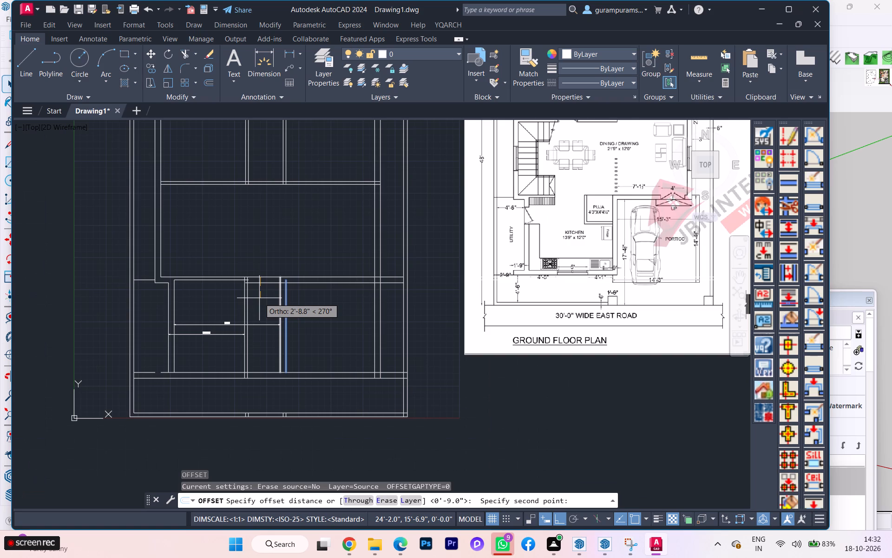
key(4)
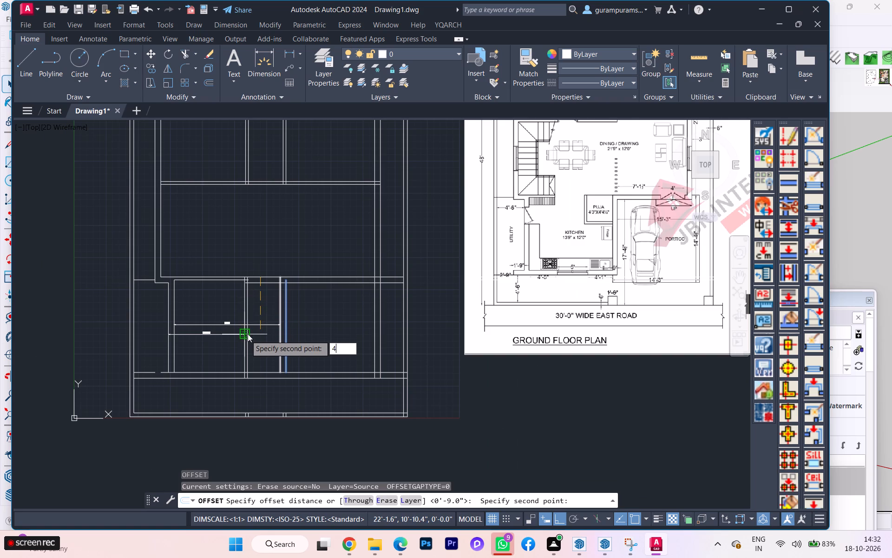
key(apostrophe)
text(4.50)
key(Return)
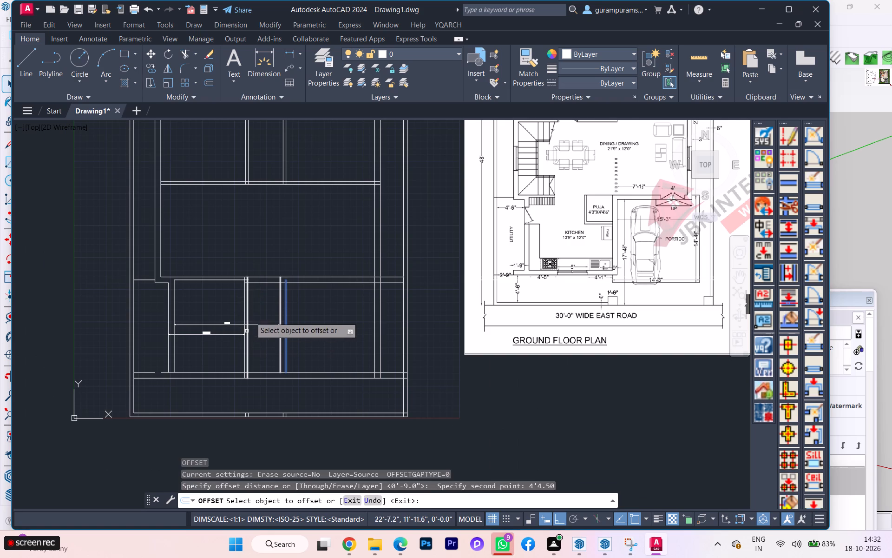
scroll(264, 282, up, 2)
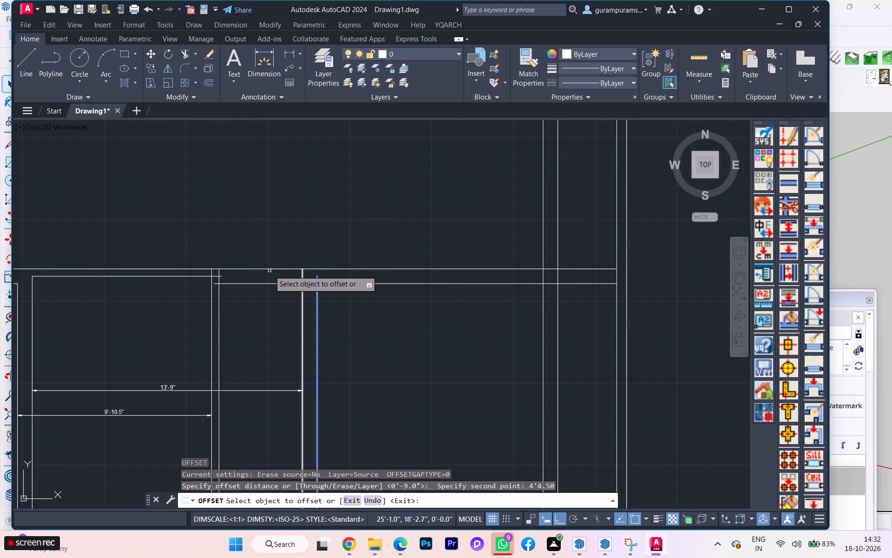
click(269, 269)
click(265, 293)
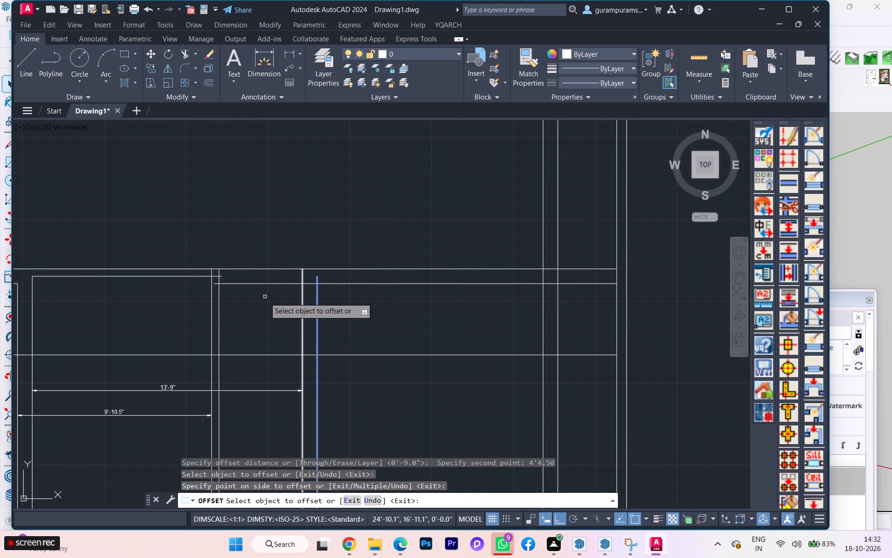
key(space)
Trim away the portion of the new offset line on the -X side of the middle vertical wall.
scroll(254, 326, down, 1)
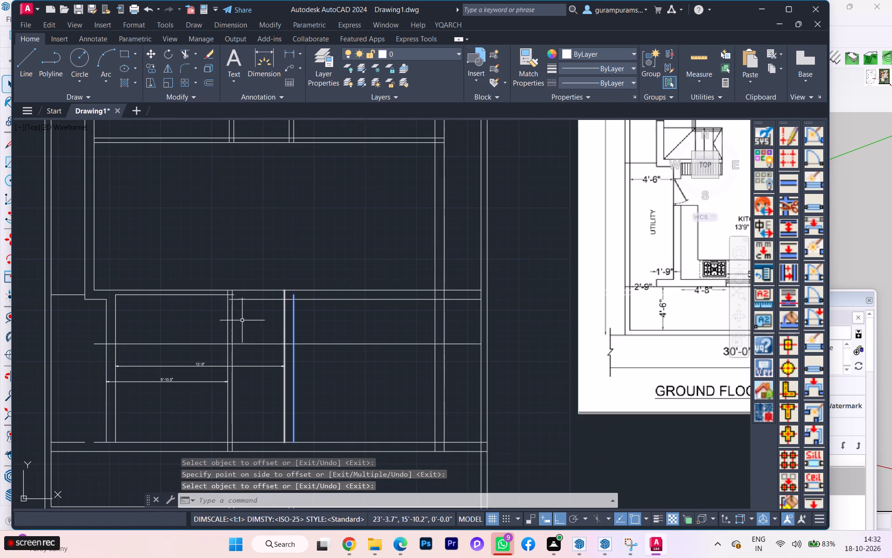
text(tr)
key(Return)
click(196, 344)
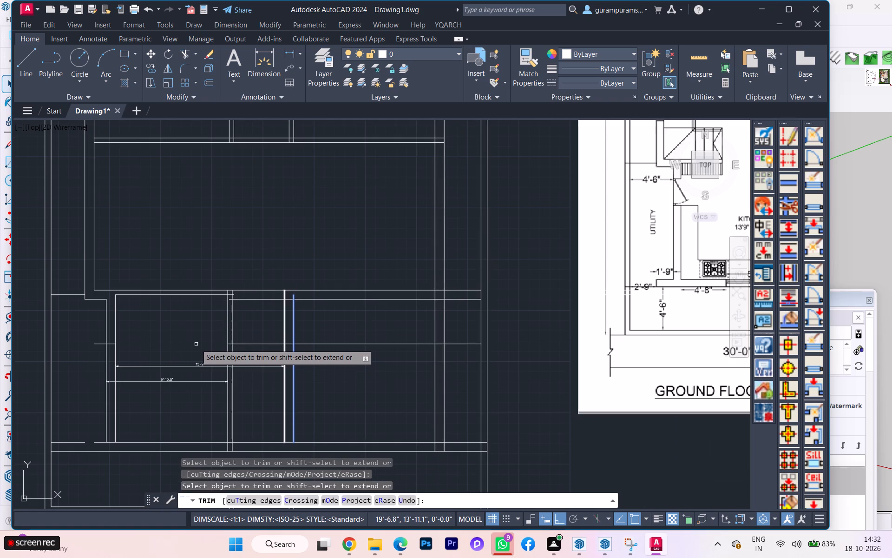
scroll(106, 344, up, 1)
click(112, 344)
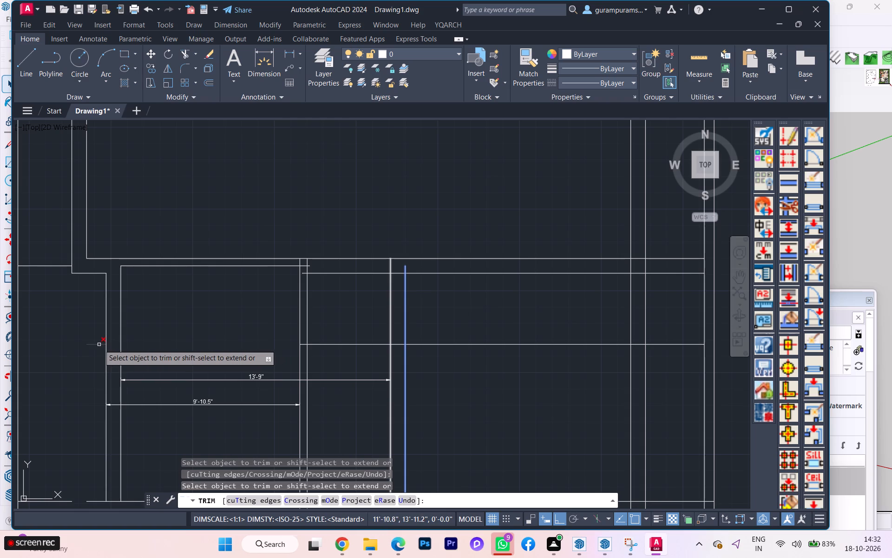
click(99, 345)
scroll(301, 268, up, 2)
scroll(275, 272, down, 2)
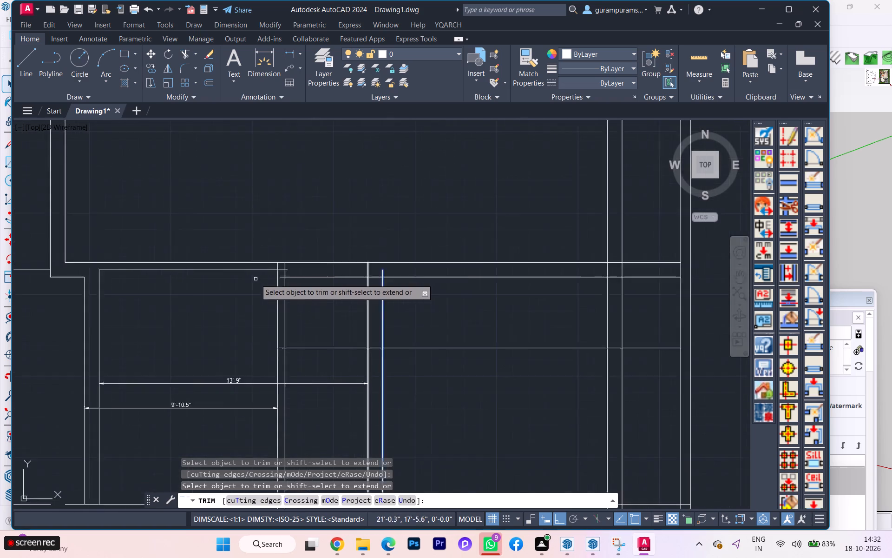
Trim the upper wall's -Y line across the puja space and the leftover segments where the middle vertical wall meets the upper wall.
scroll(255, 279, down, 2)
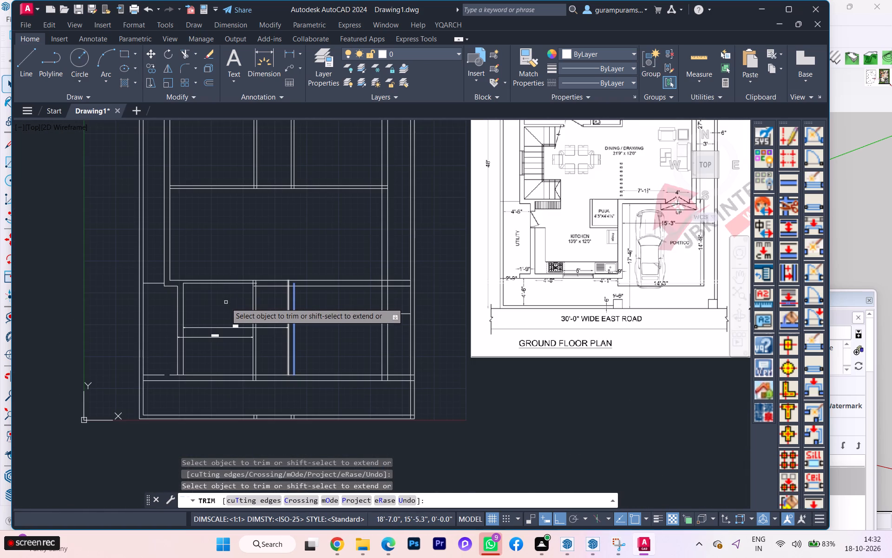
scroll(279, 288, up, 2)
click(262, 281)
scroll(231, 284, up, 3)
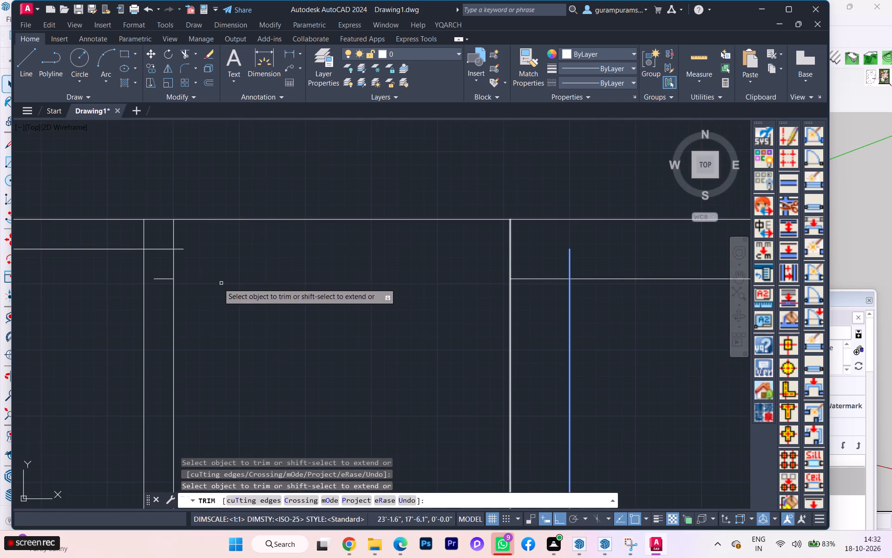
click(164, 279)
click(161, 270)
click(161, 249)
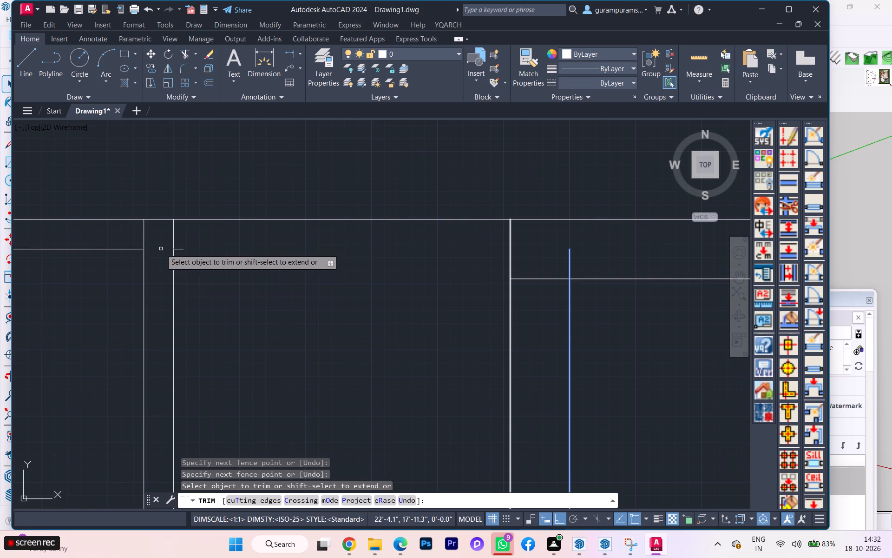
click(178, 248)
Trim the overlapping line ends where the kitchen's +X side wall meets the upper horizontal wall, forming a clean inner corner.
scroll(227, 264, down, 2)
scroll(228, 265, up, 2)
scroll(232, 266, down, 3)
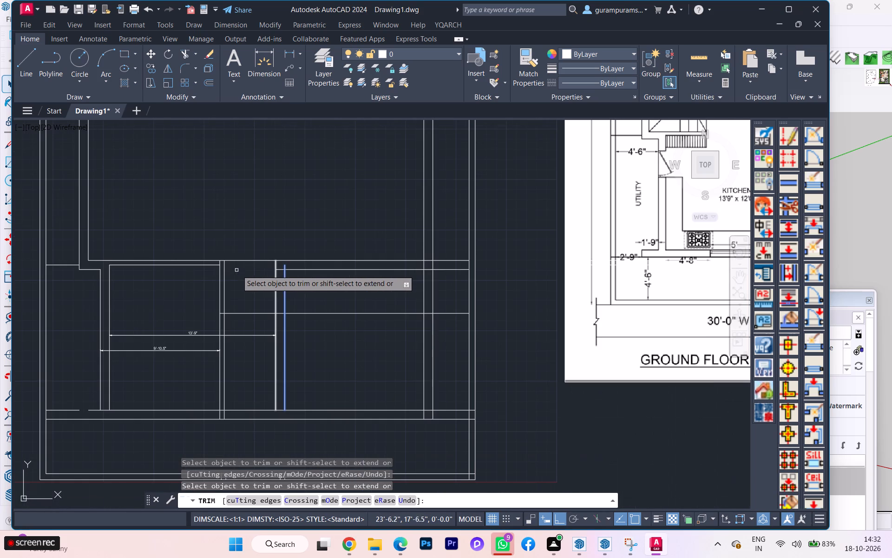
scroll(149, 294, down, 1)
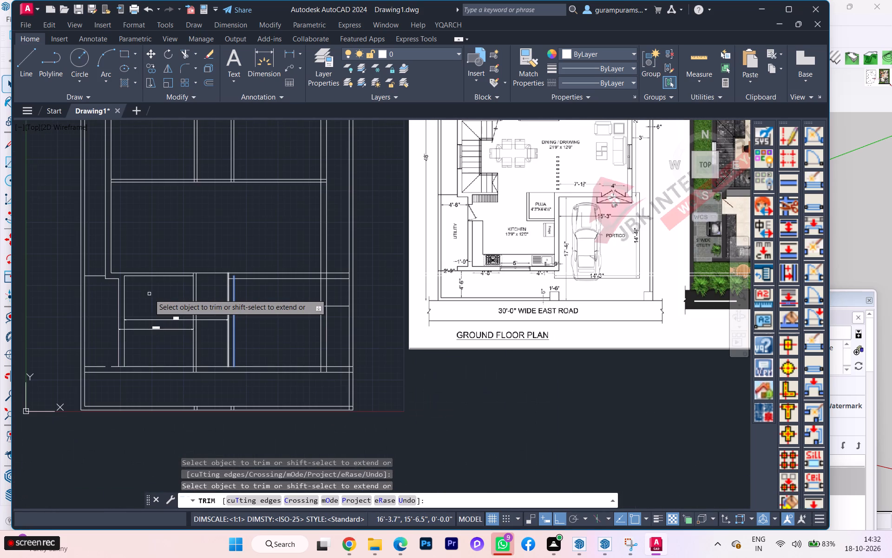
scroll(154, 272, up, 2)
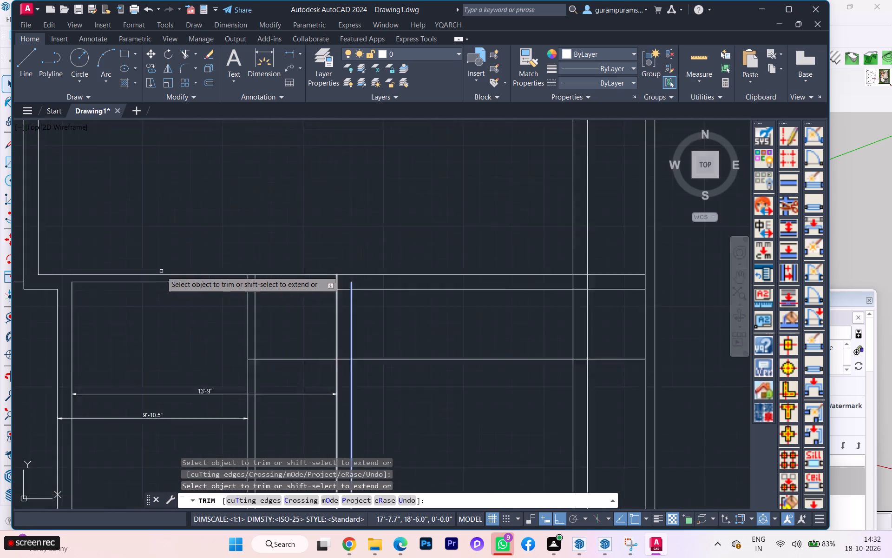
scroll(161, 271, up, 1)
scroll(161, 271, down, 3)
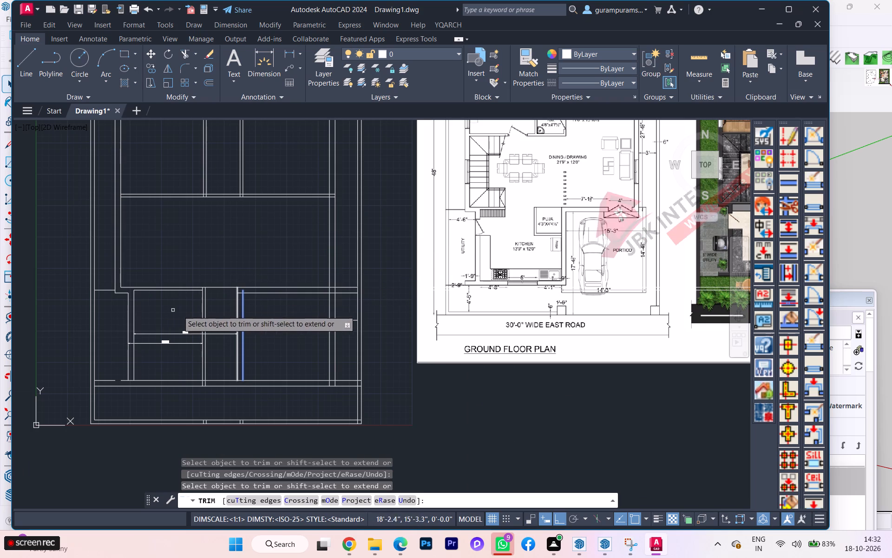
scroll(248, 317, up, 2)
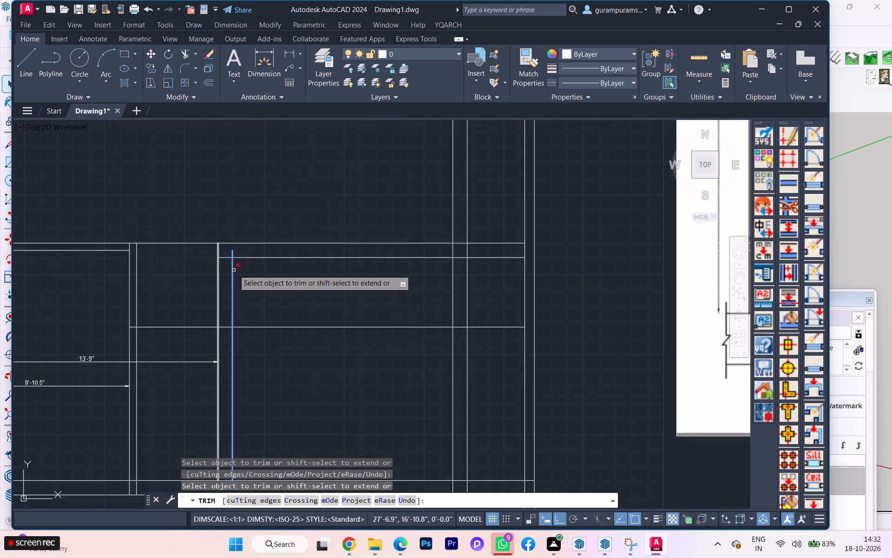
click(227, 259)
click(232, 252)
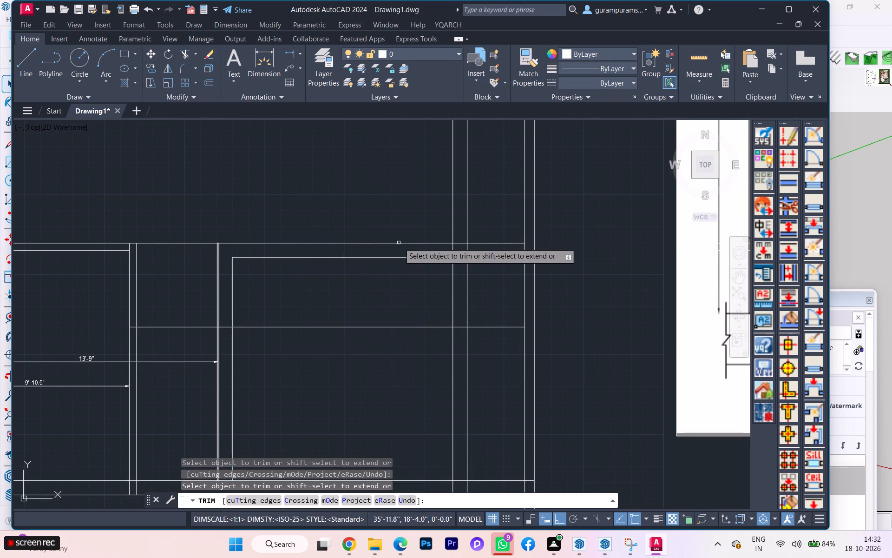
scroll(400, 244, down, 1)
scroll(269, 285, down, 1)
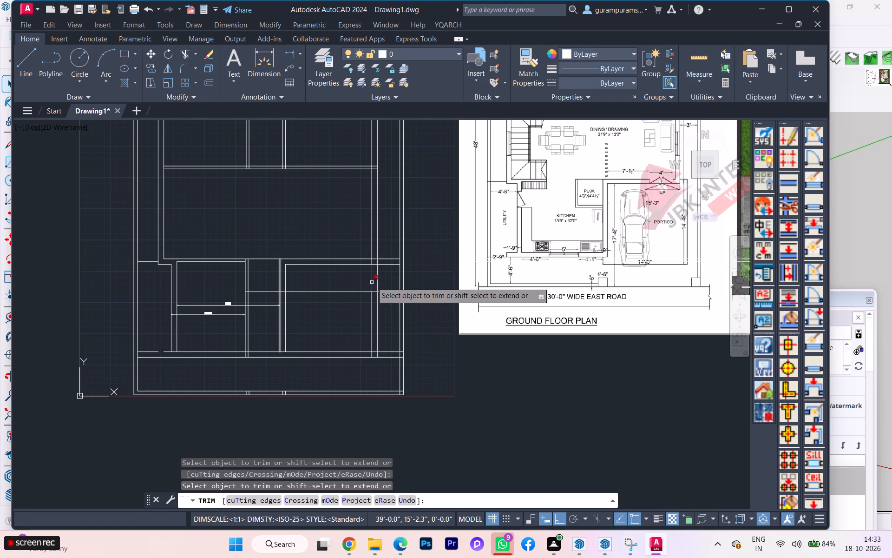
key(space)
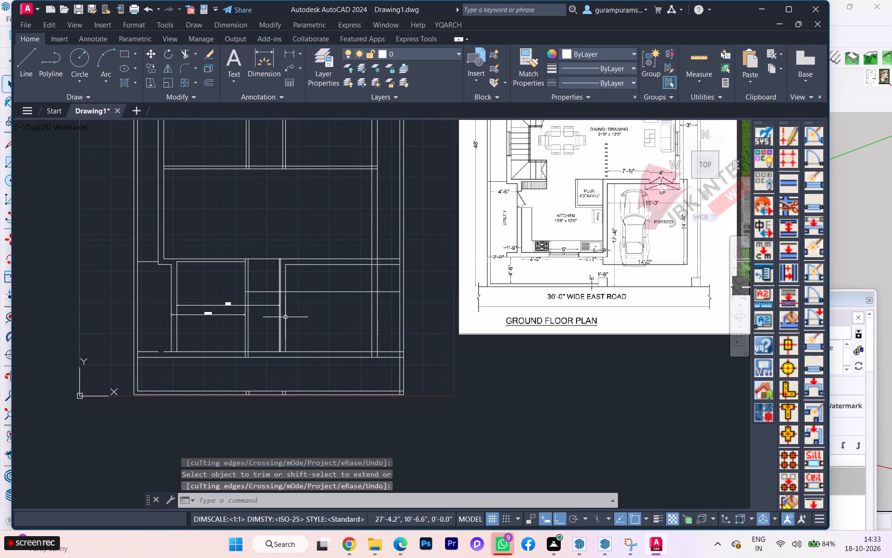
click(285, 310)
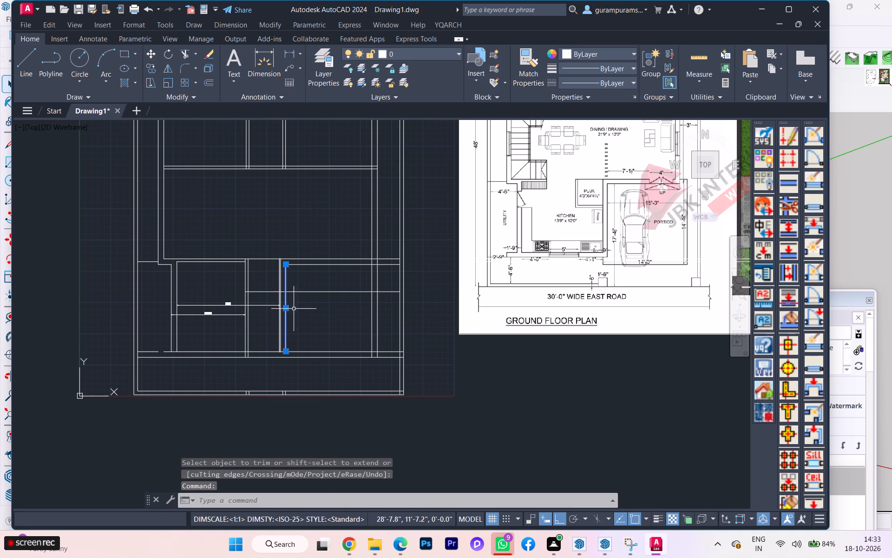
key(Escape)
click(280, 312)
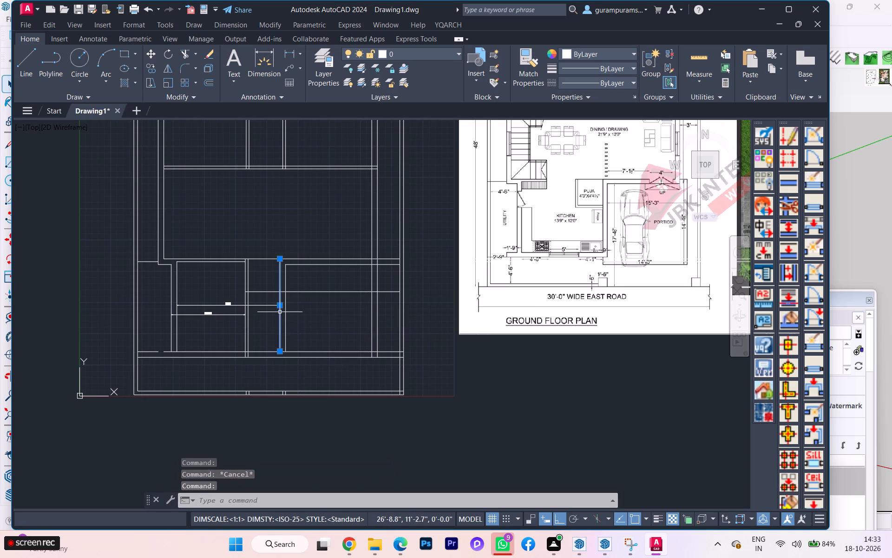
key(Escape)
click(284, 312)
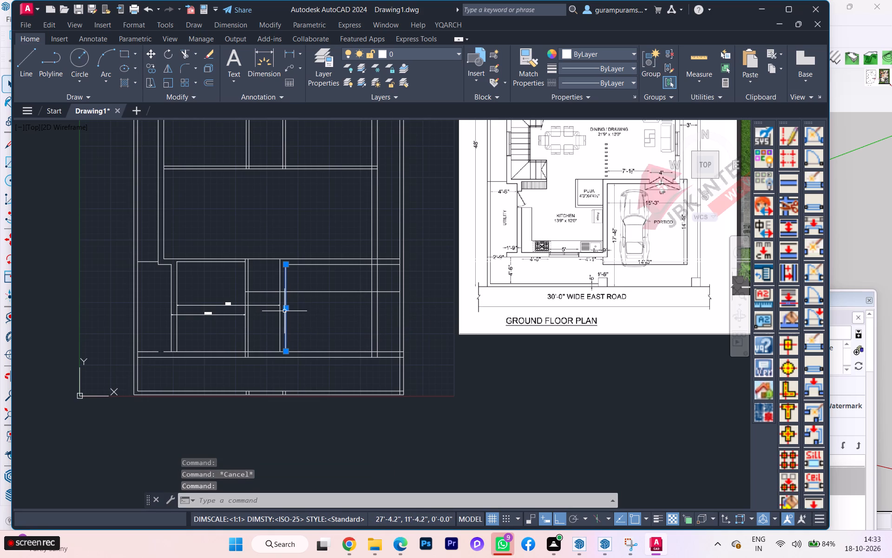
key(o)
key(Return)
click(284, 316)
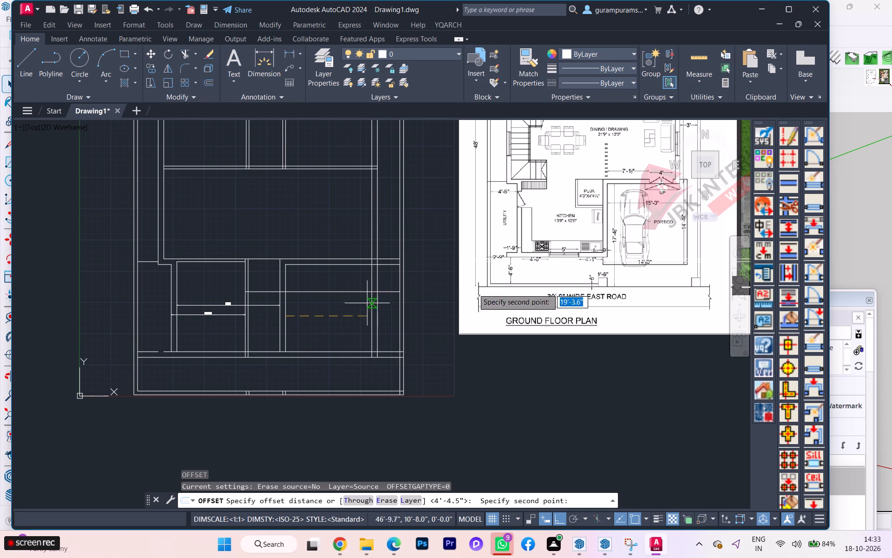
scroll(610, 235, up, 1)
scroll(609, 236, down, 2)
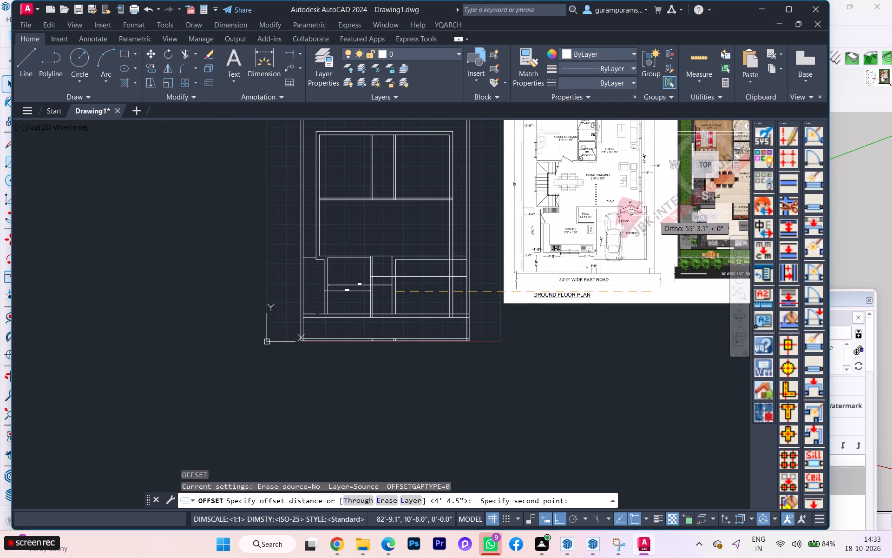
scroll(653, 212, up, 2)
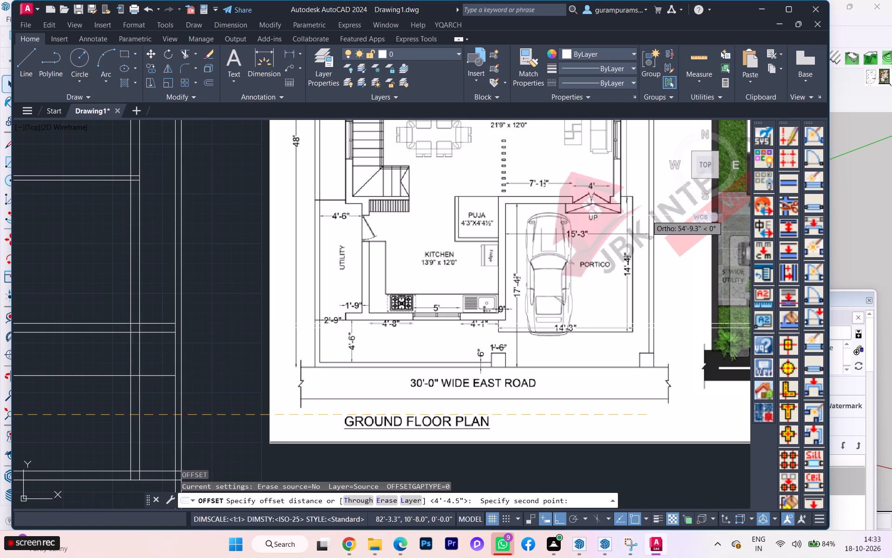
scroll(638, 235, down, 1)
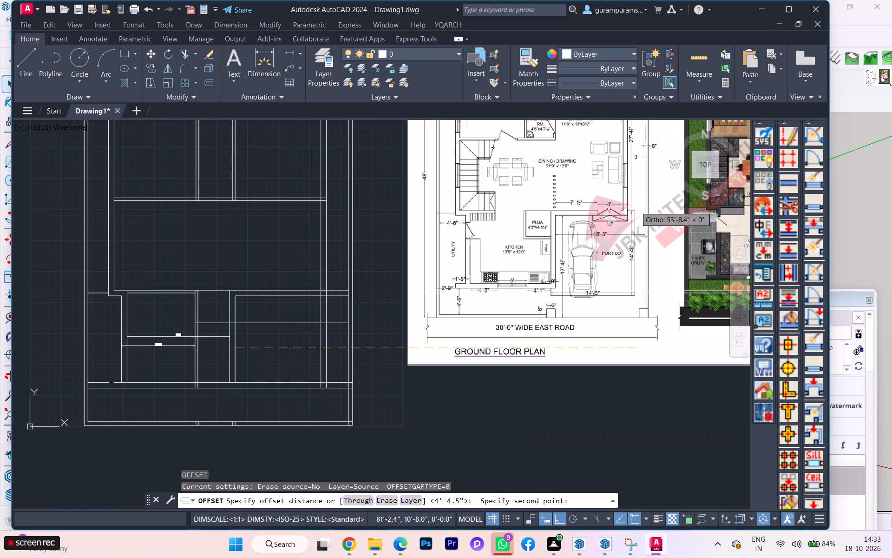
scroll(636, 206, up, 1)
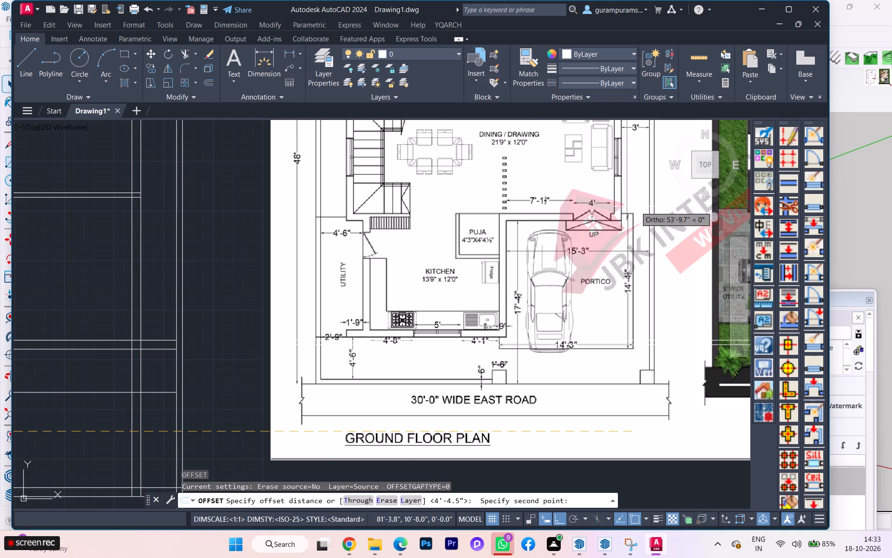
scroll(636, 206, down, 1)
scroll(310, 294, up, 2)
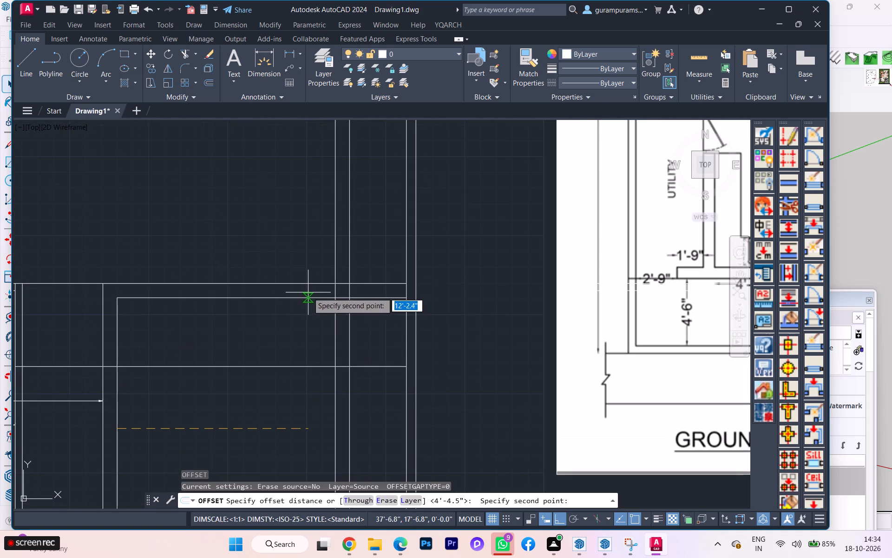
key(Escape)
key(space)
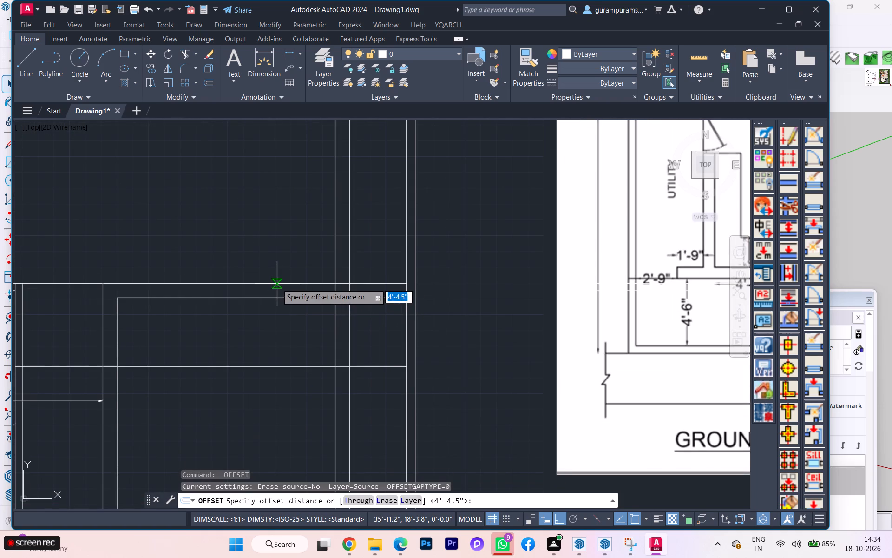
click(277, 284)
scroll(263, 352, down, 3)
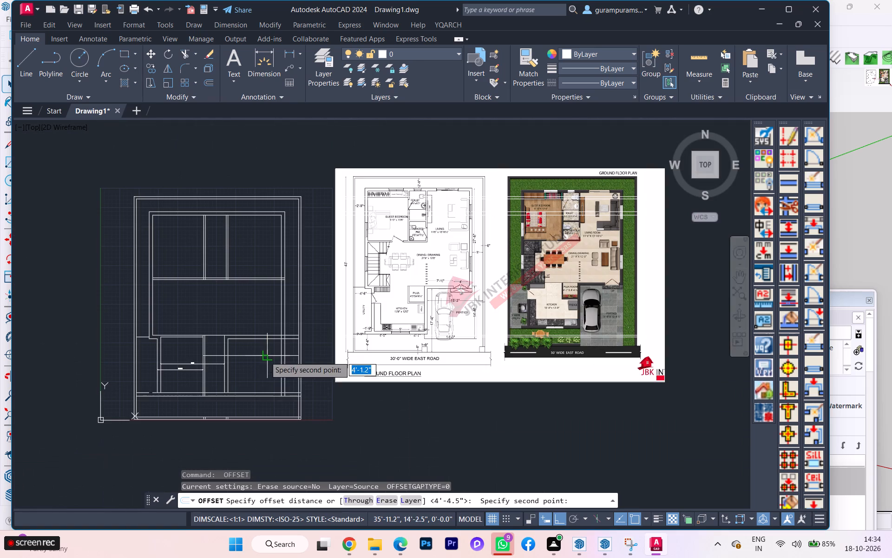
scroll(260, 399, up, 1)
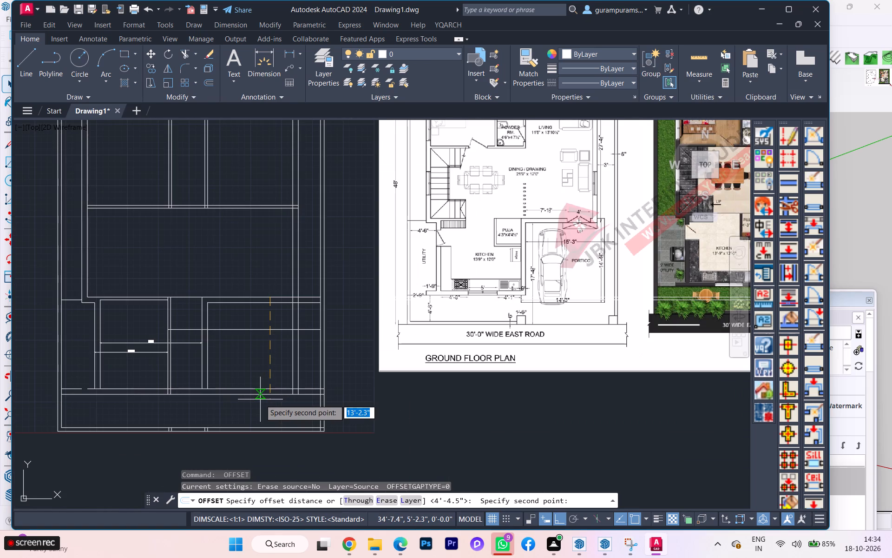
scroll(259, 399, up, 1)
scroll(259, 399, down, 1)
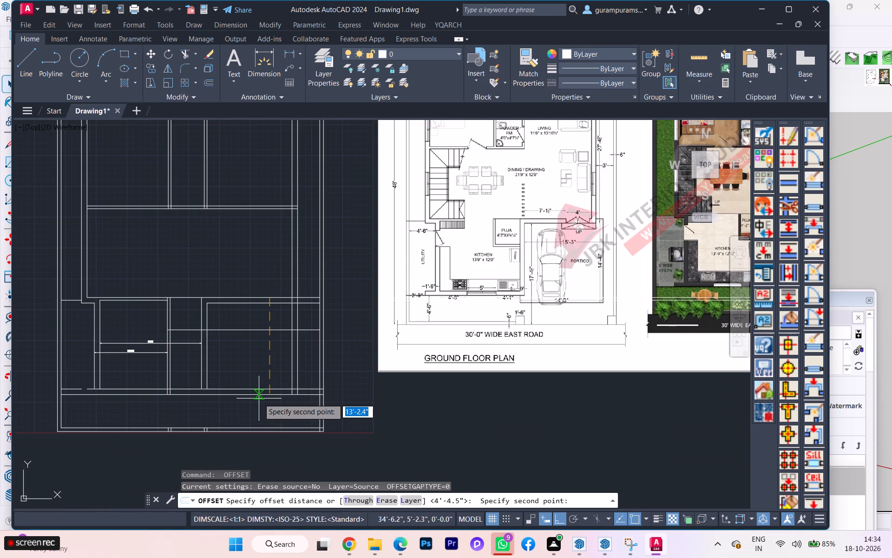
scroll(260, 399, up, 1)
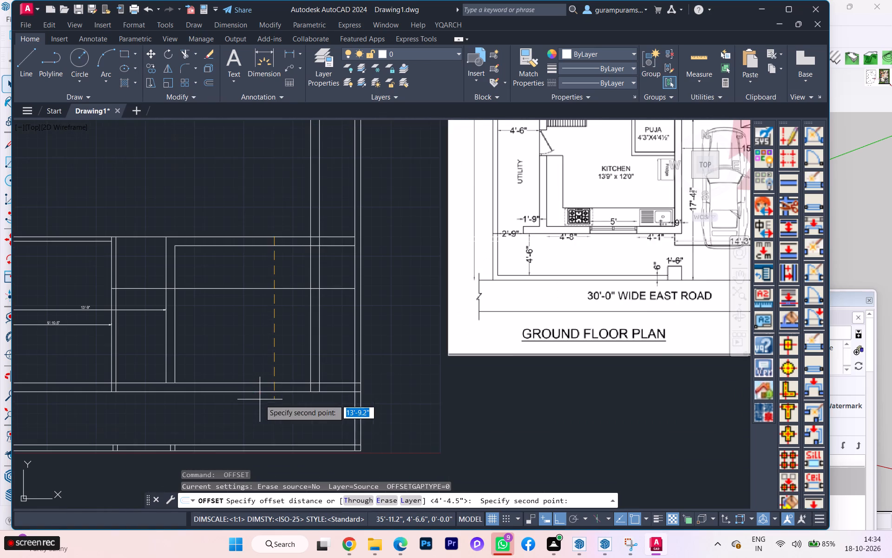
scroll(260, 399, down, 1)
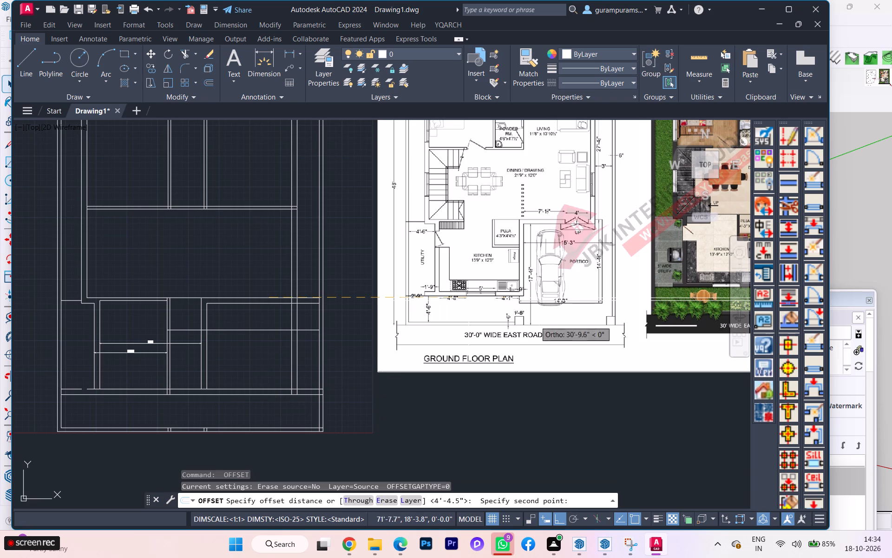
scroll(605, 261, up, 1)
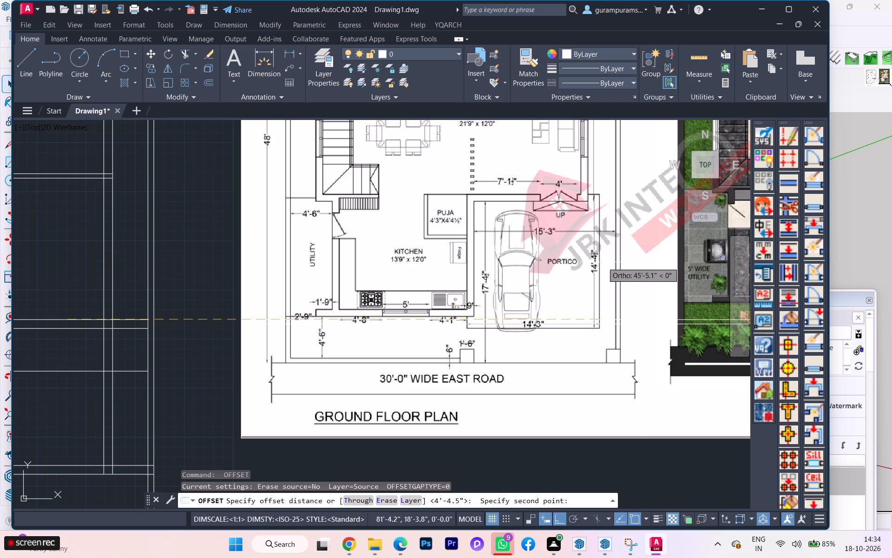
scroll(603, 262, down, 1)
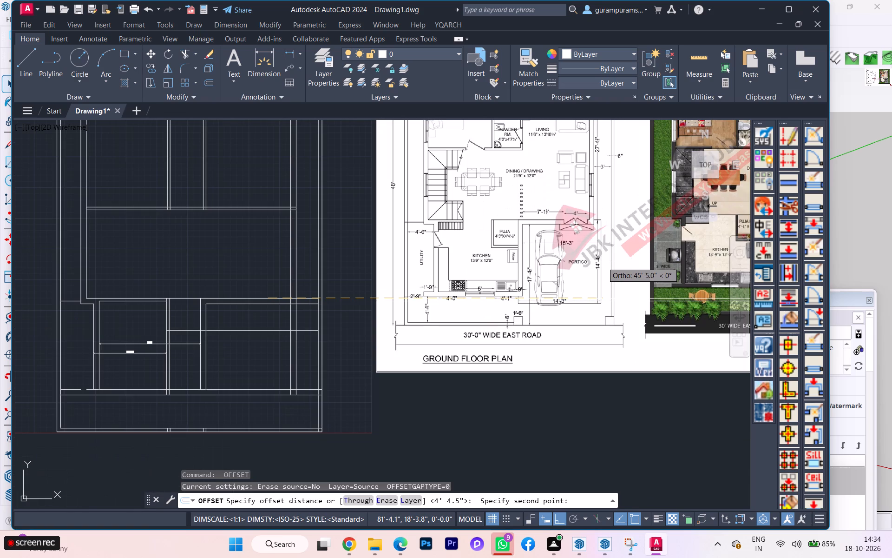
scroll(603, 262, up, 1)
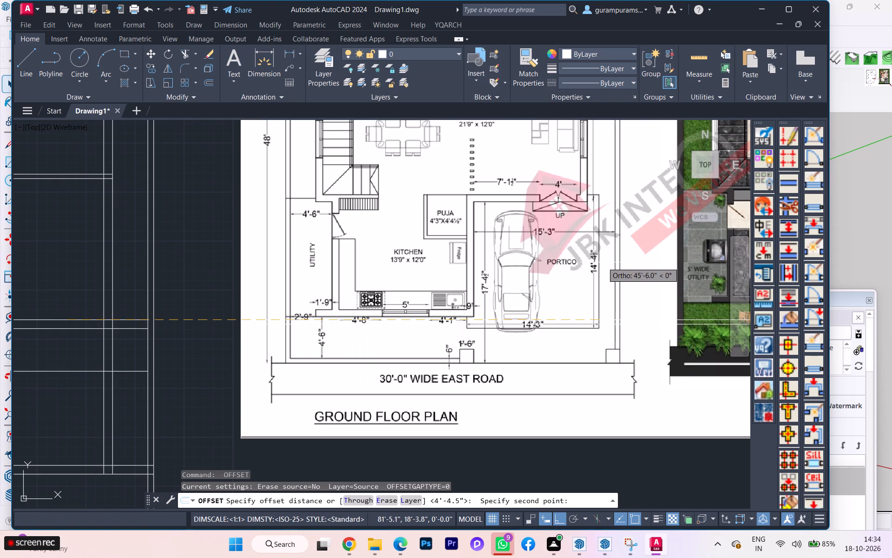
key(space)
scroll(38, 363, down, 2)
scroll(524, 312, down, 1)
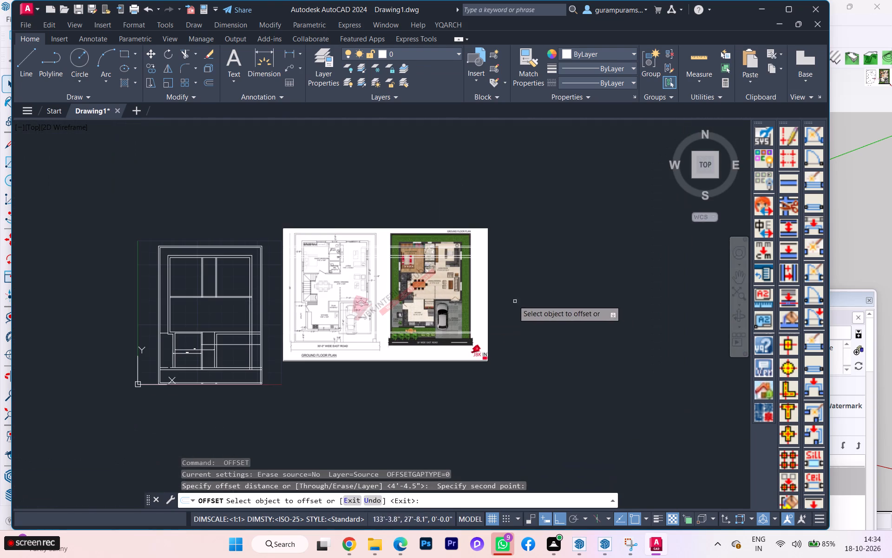
Add a linear dimension for the portico's width, from the kitchen's +X side wall to the inner line of the +X boundary wall.
click(295, 55)
scroll(203, 350, up, 3)
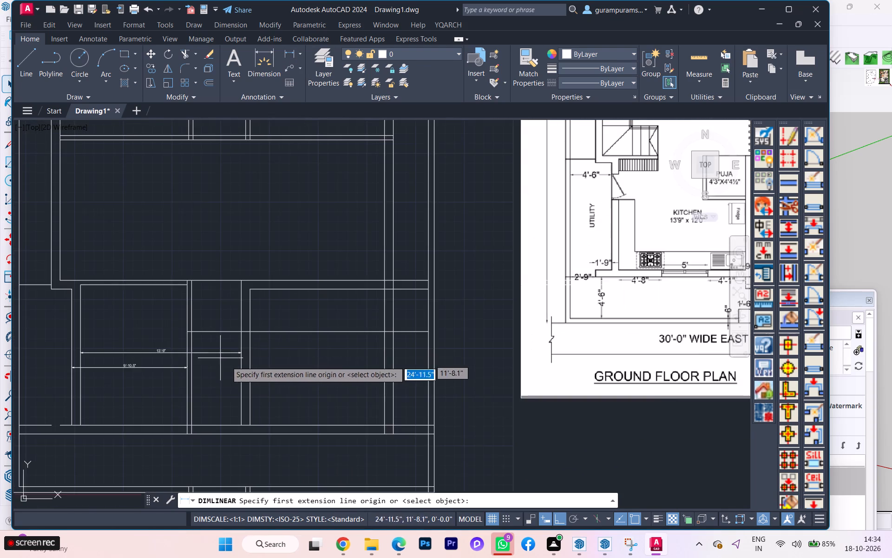
scroll(233, 355, up, 1)
click(261, 340)
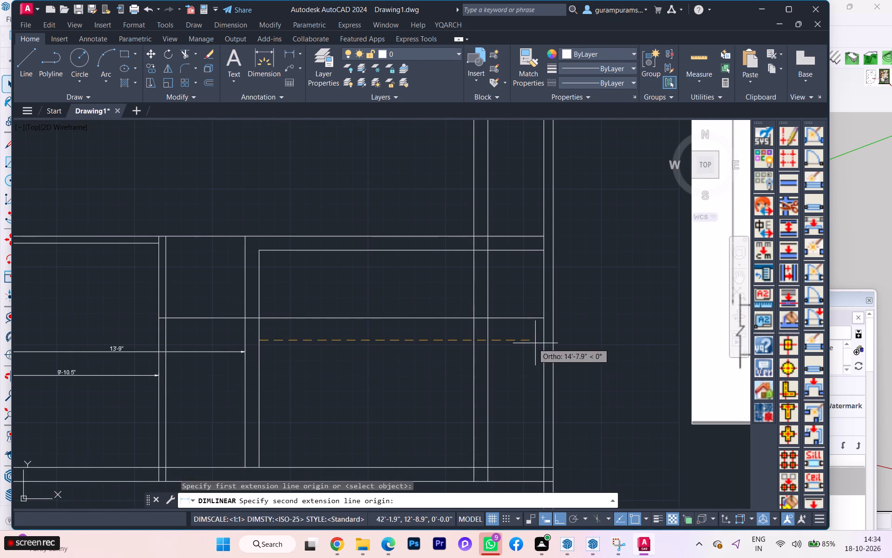
click(543, 340)
click(544, 345)
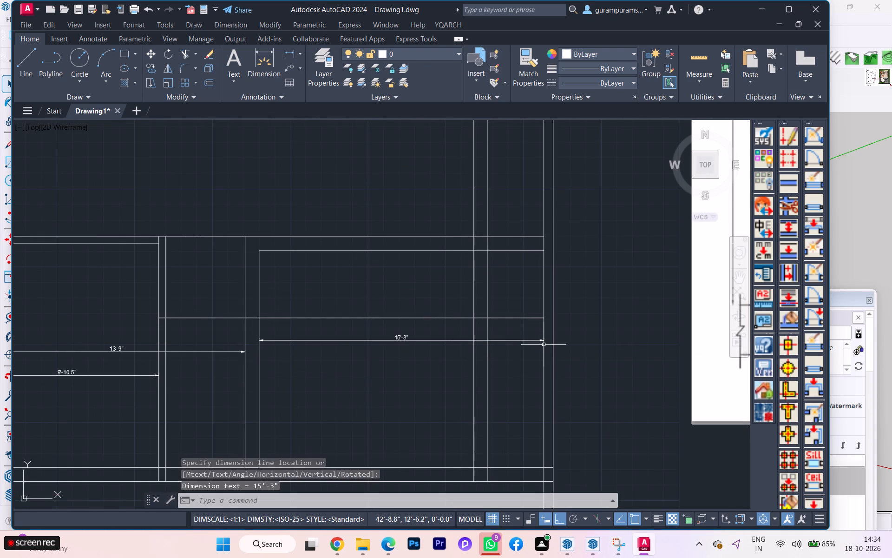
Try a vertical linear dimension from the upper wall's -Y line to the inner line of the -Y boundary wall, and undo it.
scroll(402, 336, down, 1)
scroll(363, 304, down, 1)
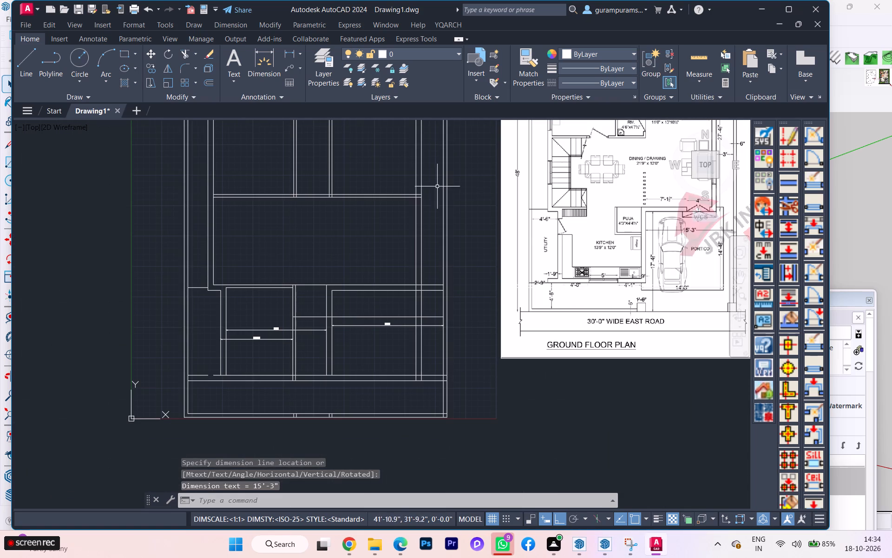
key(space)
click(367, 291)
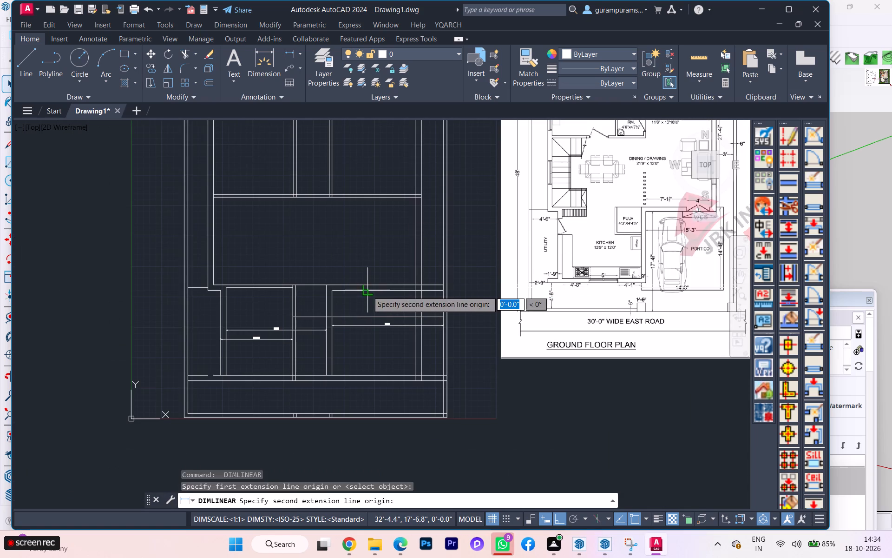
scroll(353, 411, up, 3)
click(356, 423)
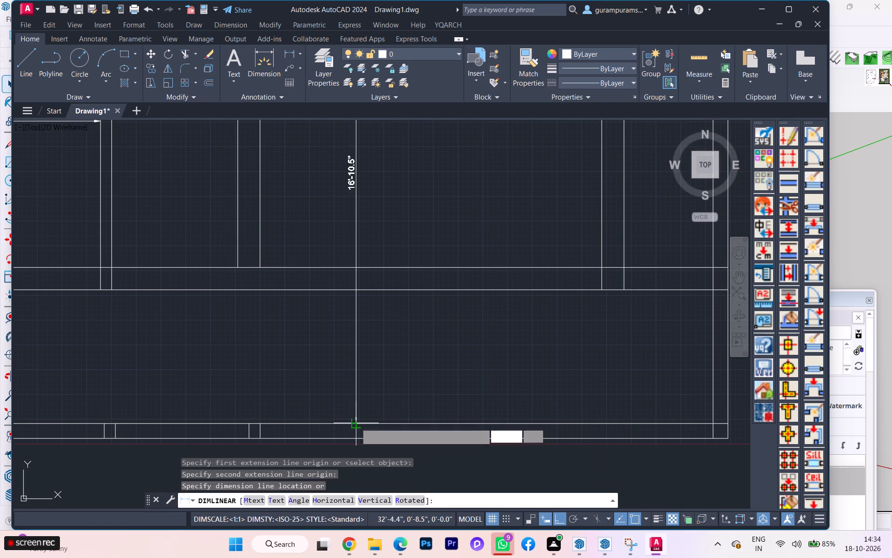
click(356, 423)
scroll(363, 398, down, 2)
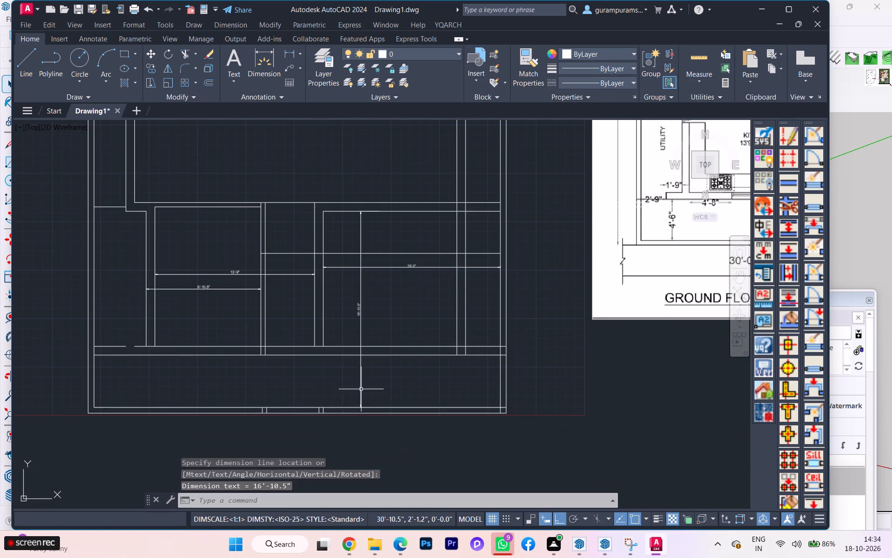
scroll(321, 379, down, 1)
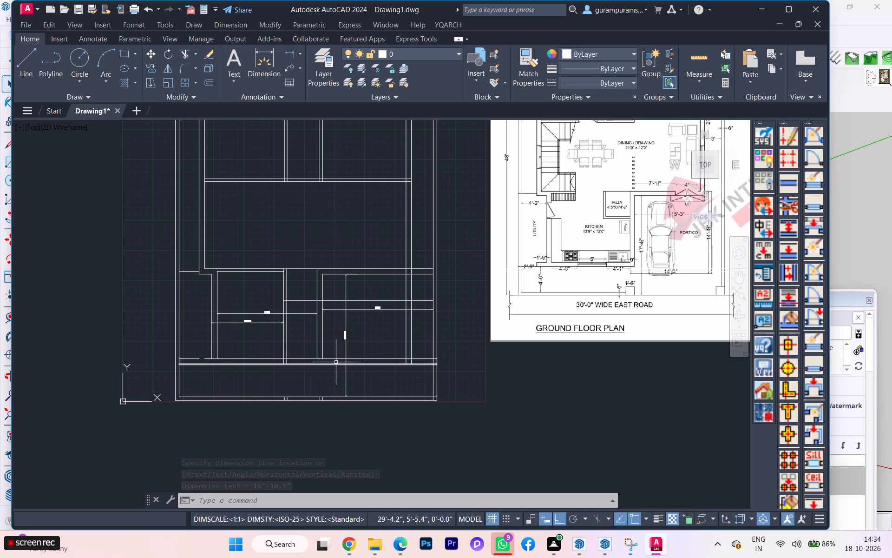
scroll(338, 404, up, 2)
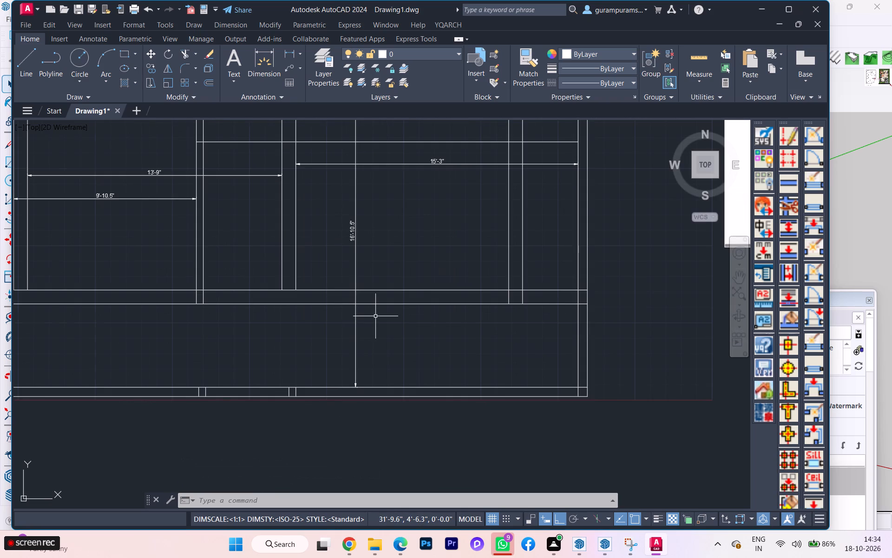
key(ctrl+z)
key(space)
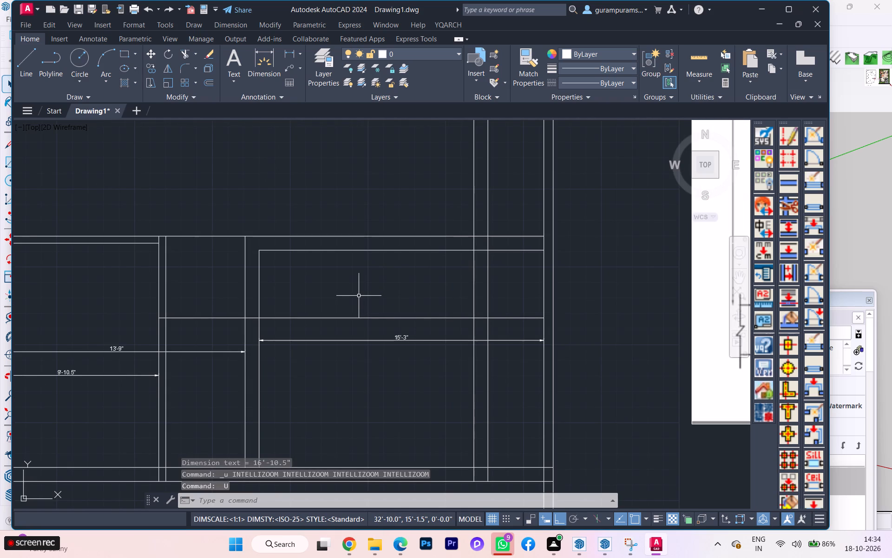
Add a vertical linear dimension for the portico's depth, from the upper wall's -Y line to the outer line of the -Y boundary wall.
text(dl)
key(i)
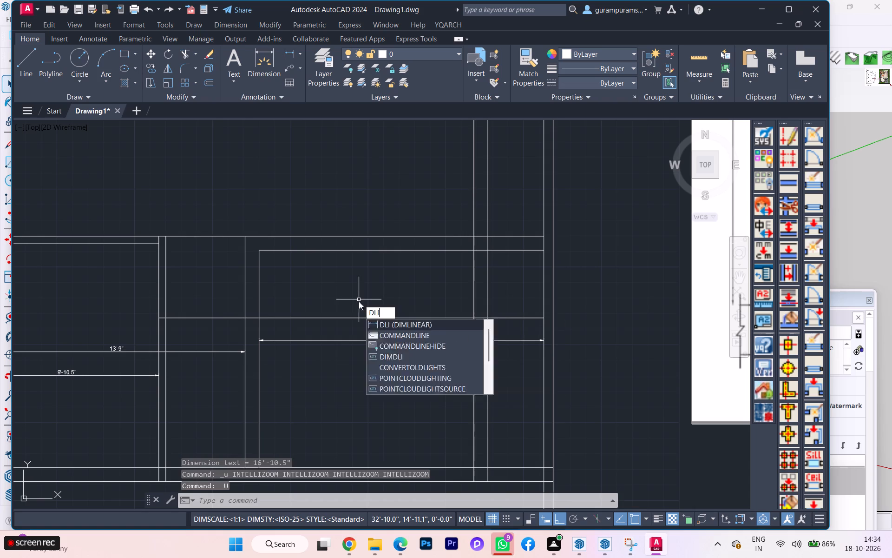
key(Return)
click(329, 251)
scroll(329, 249, down, 3)
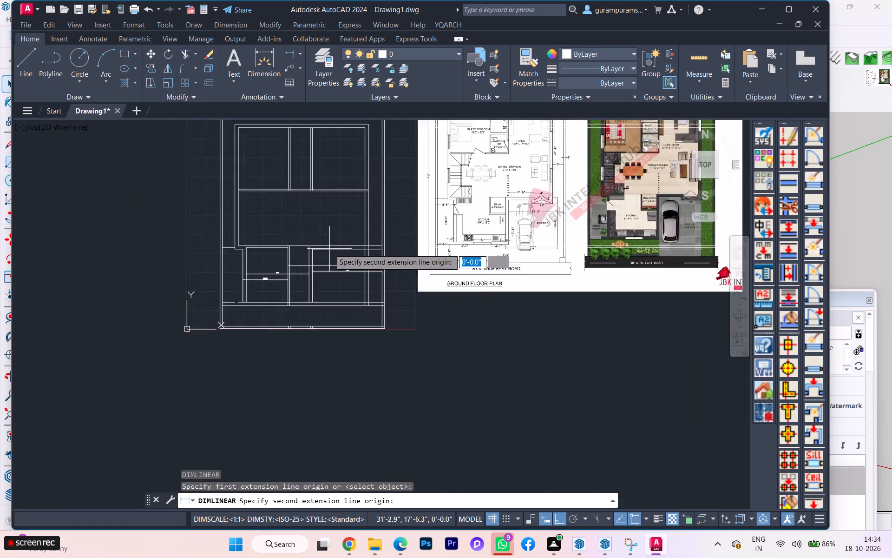
scroll(330, 249, down, 1)
scroll(338, 291, up, 2)
scroll(337, 291, down, 1)
scroll(337, 291, up, 6)
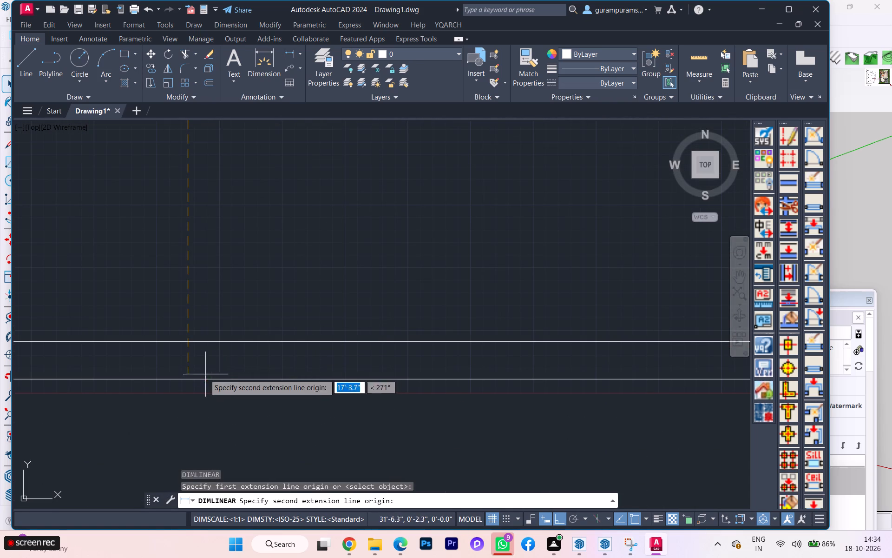
click(190, 377)
click(202, 354)
Compare the drafted portico area with the portico dimensions on the reference ground floor plan.
scroll(282, 311, down, 2)
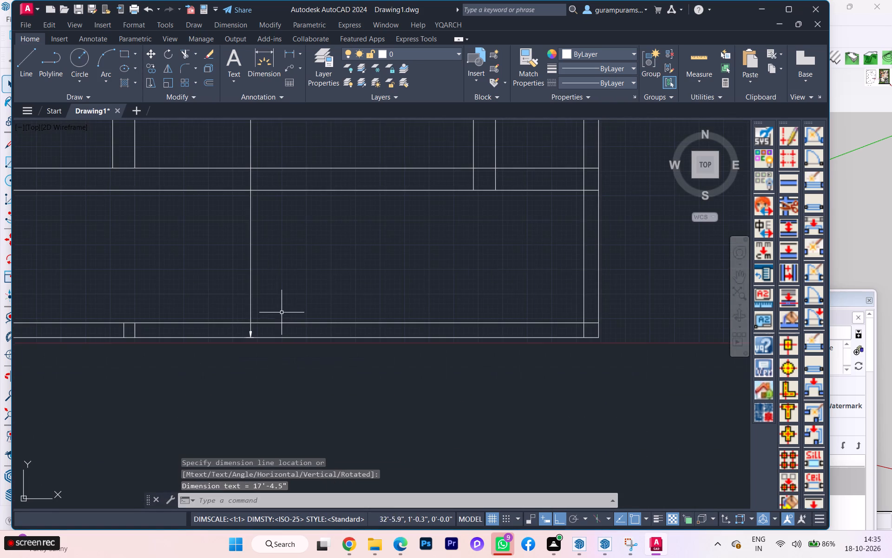
scroll(281, 292, down, 1)
scroll(281, 292, up, 2)
scroll(281, 292, down, 1)
scroll(281, 292, up, 1)
scroll(281, 292, down, 1)
scroll(289, 222, down, 2)
scroll(237, 306, down, 1)
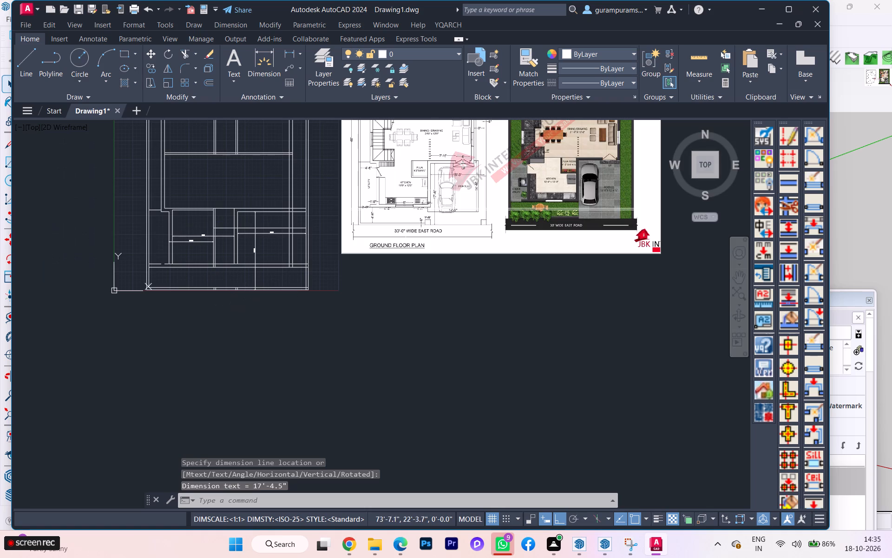
scroll(446, 190, up, 2)
scroll(500, 198, down, 1)
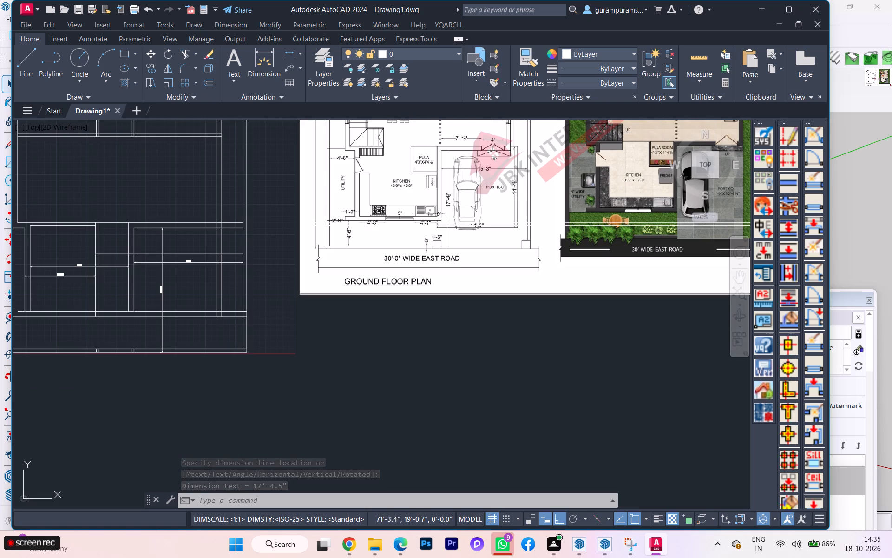
Examine the portico's dimensions, outer edges and gap to the boundary wall on the line and coloured reference ground floor plans.
scroll(412, 243, up, 1)
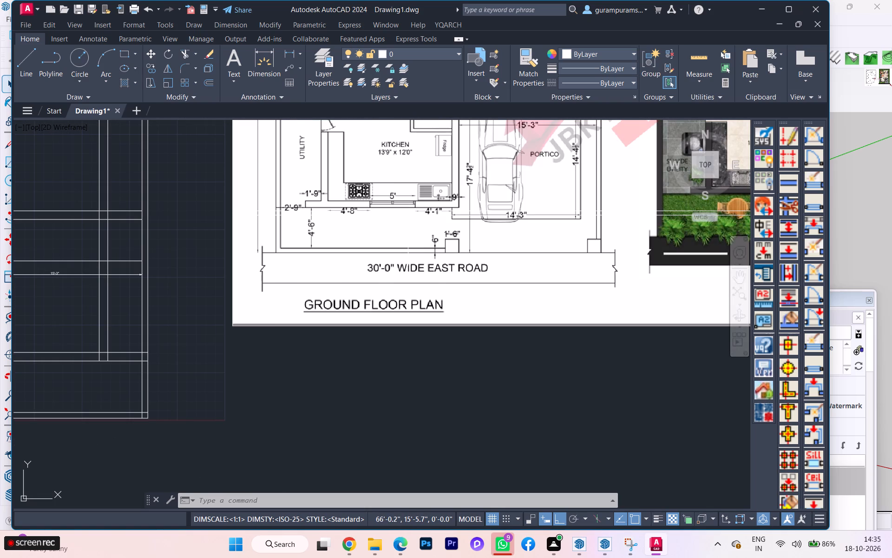
scroll(408, 243, up, 1)
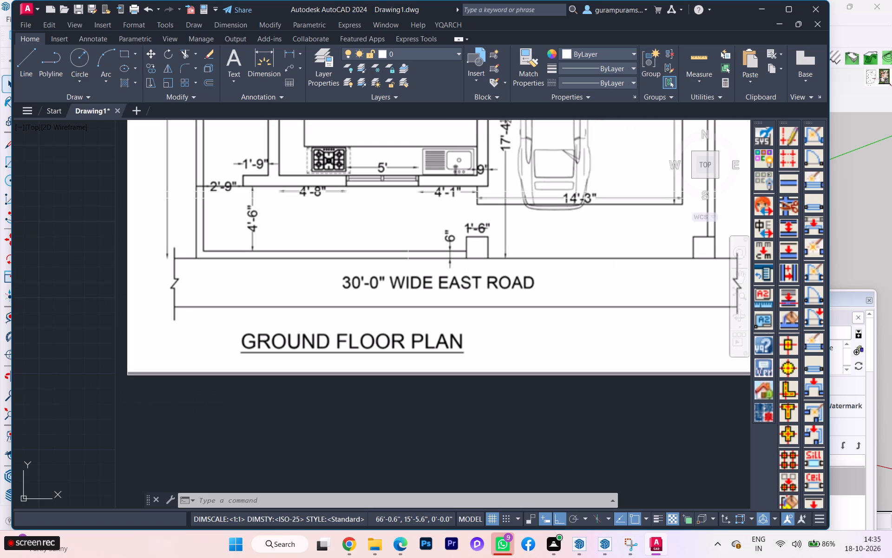
scroll(408, 243, down, 1)
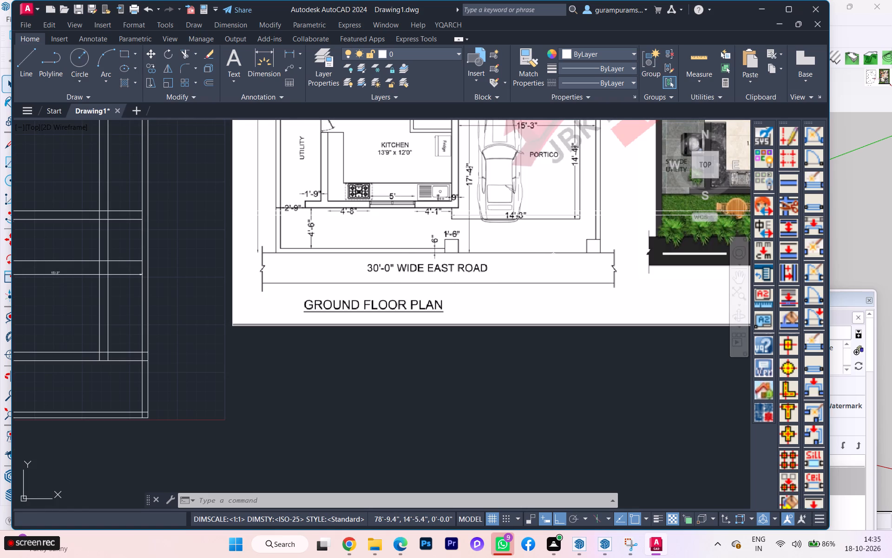
scroll(554, 255, down, 1)
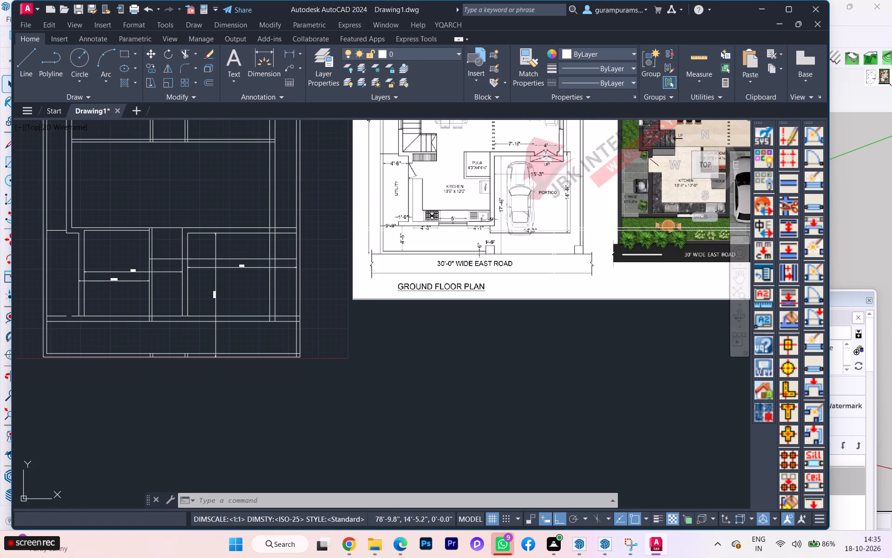
scroll(637, 186, up, 1)
scroll(524, 166, down, 1)
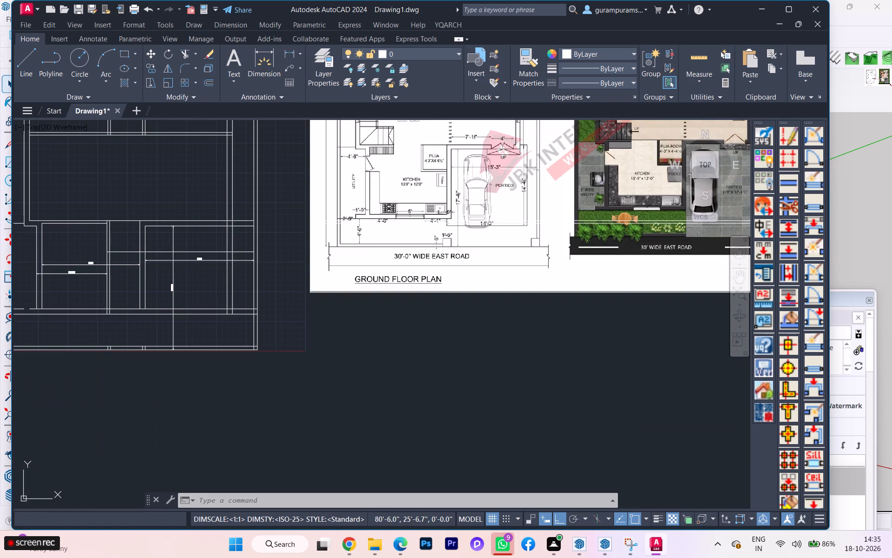
middle_drag(523, 170, 522, 214)
scroll(517, 194, up, 2)
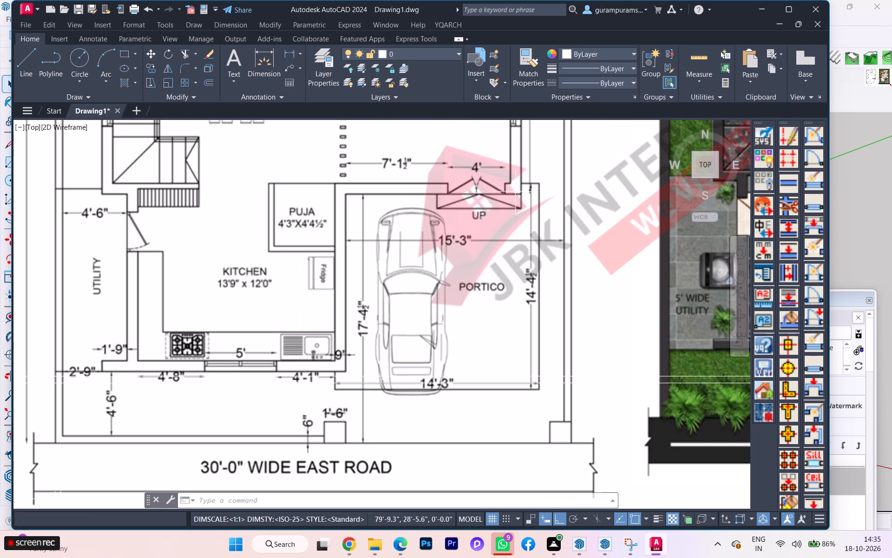
scroll(516, 193, down, 2)
scroll(498, 230, down, 2)
scroll(610, 223, up, 4)
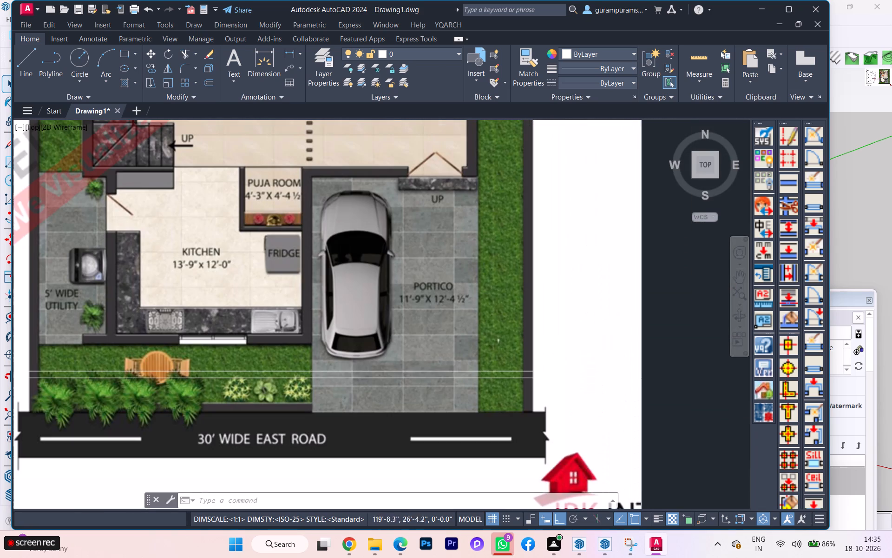
scroll(508, 272, down, 2)
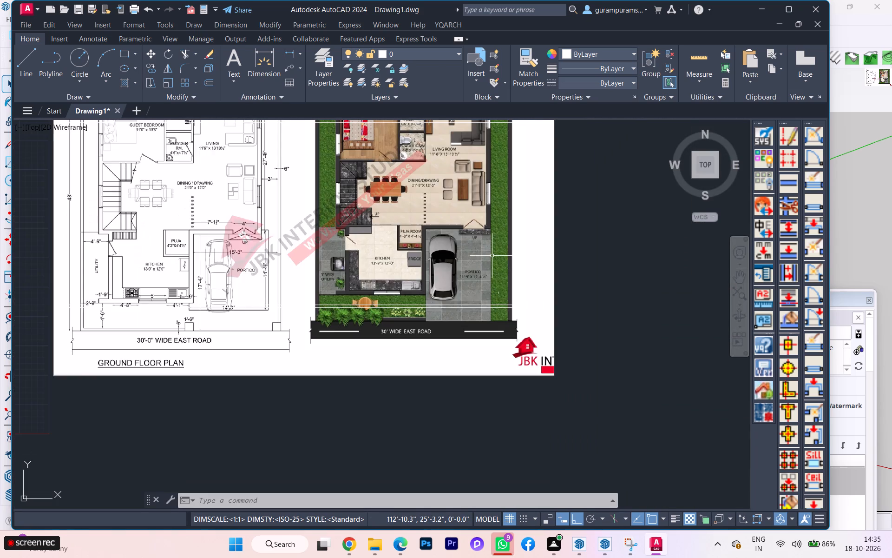
scroll(492, 256, up, 2)
scroll(492, 256, down, 1)
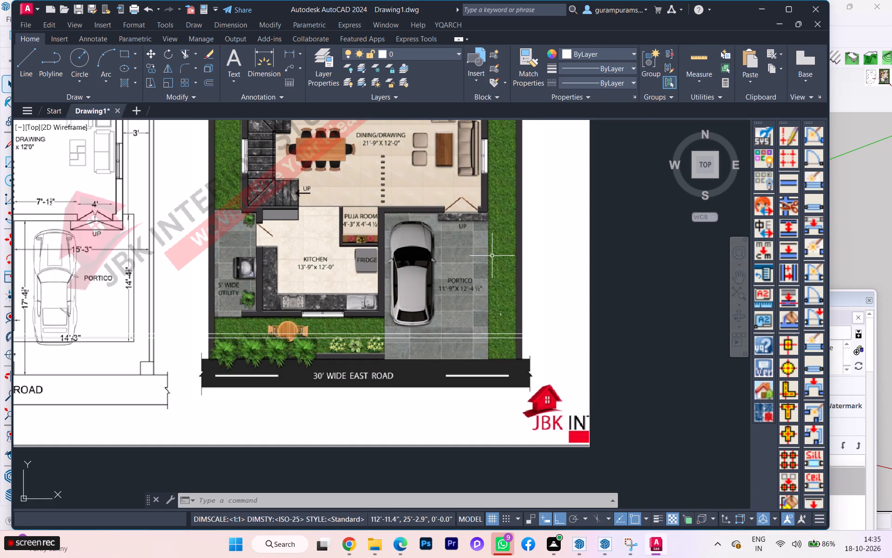
scroll(491, 259, down, 1)
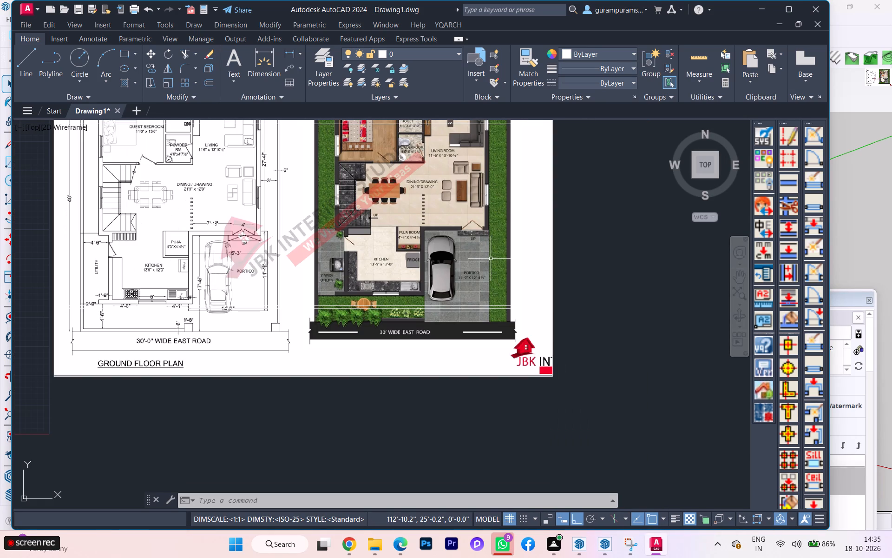
scroll(486, 260, up, 1)
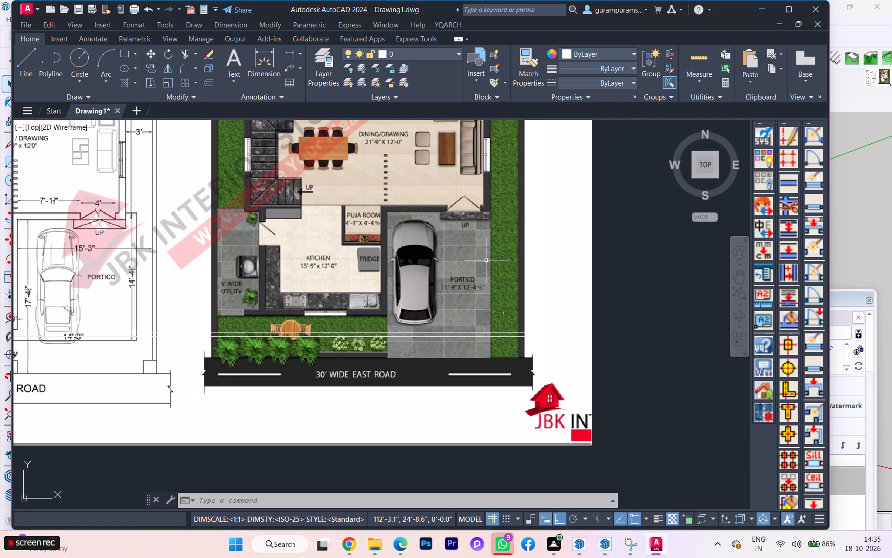
scroll(486, 260, down, 1)
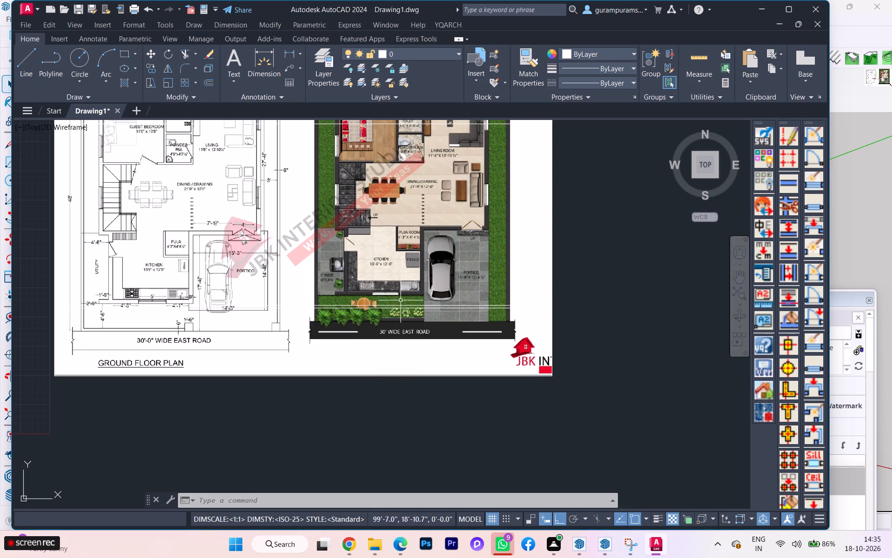
scroll(500, 272, up, 1)
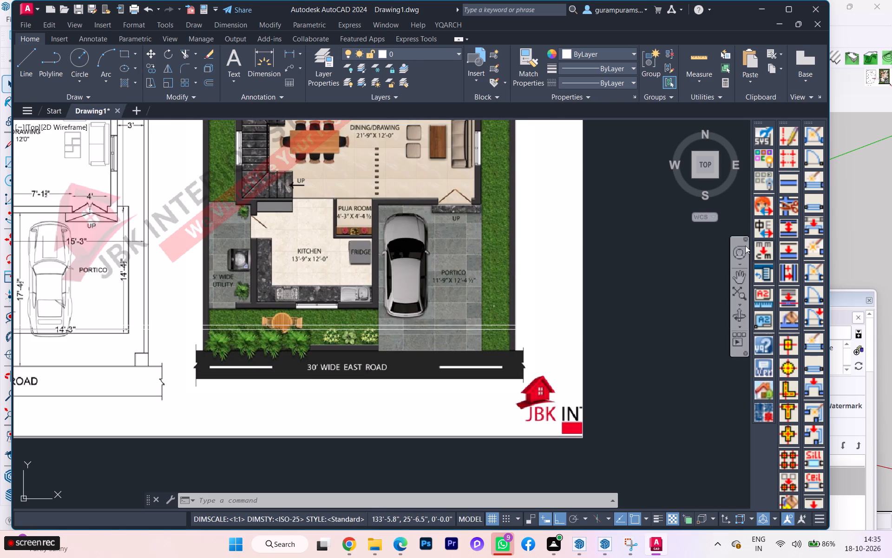
Erase the portico's width and depth dimensions together with the horizontal line crossing the portico.
scroll(669, 253, down, 2)
scroll(265, 307, up, 4)
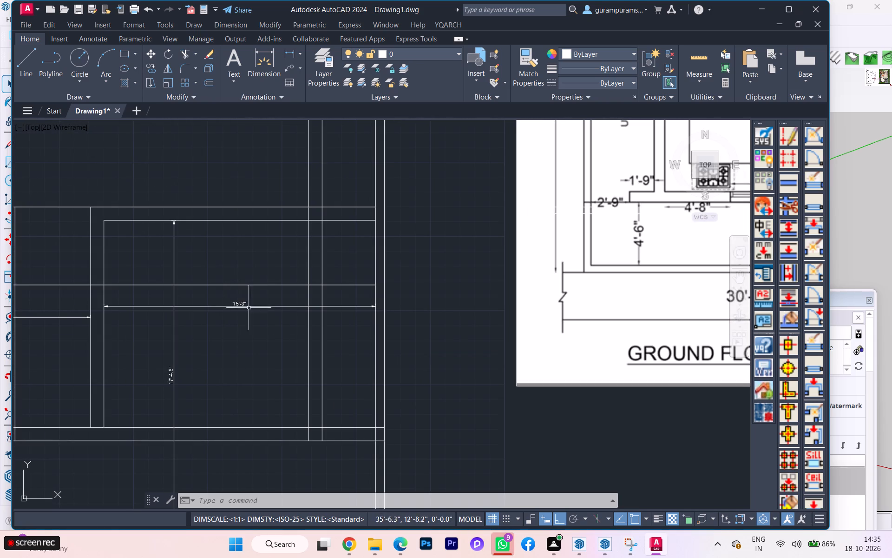
click(287, 332)
click(260, 278)
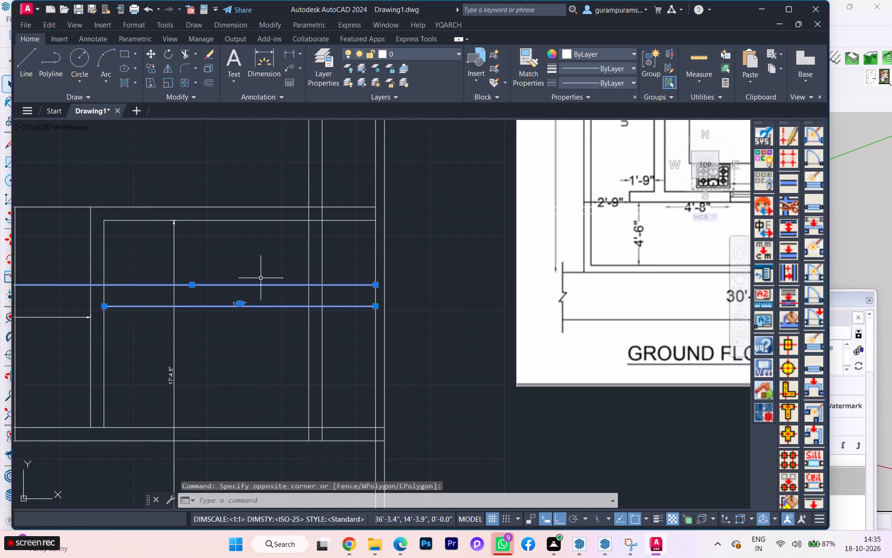
scroll(310, 302, down, 1)
key(Delete)
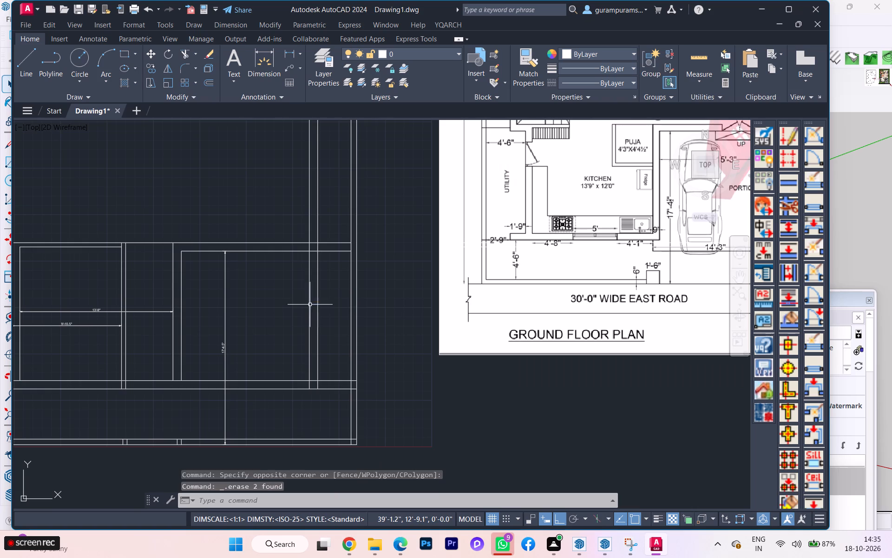
click(273, 332)
click(217, 309)
key(Delete)
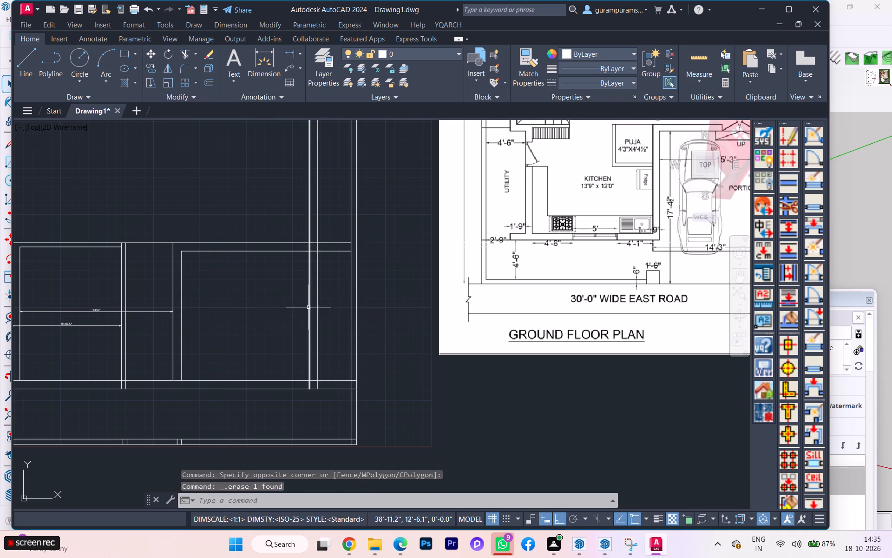
Offset the portico-side line of the kitchen's +X wall 11'-9" in the +X direction.
key(o)
key(Return)
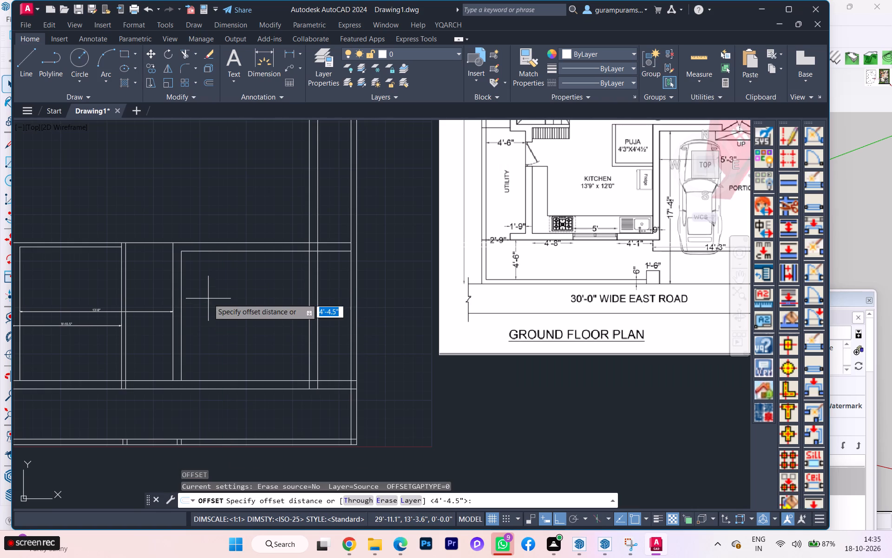
click(182, 311)
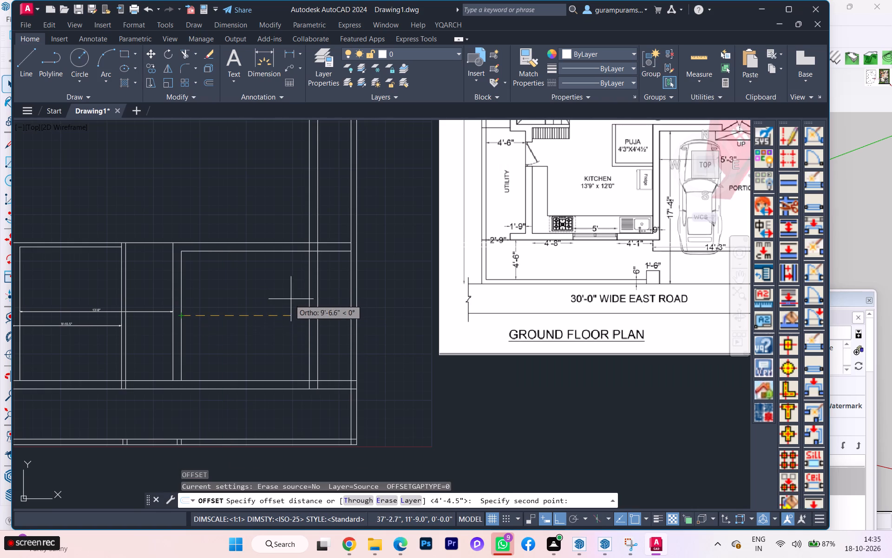
text(11'9)
key(Return)
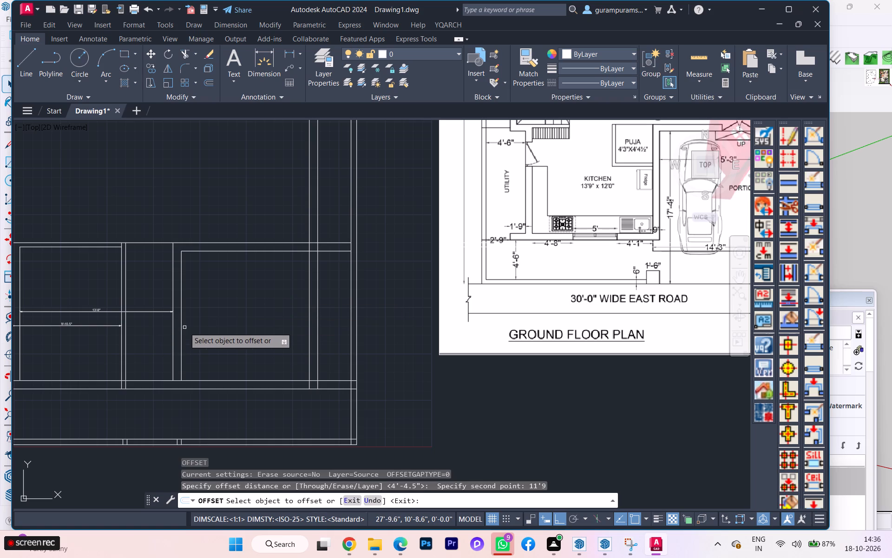
click(180, 328)
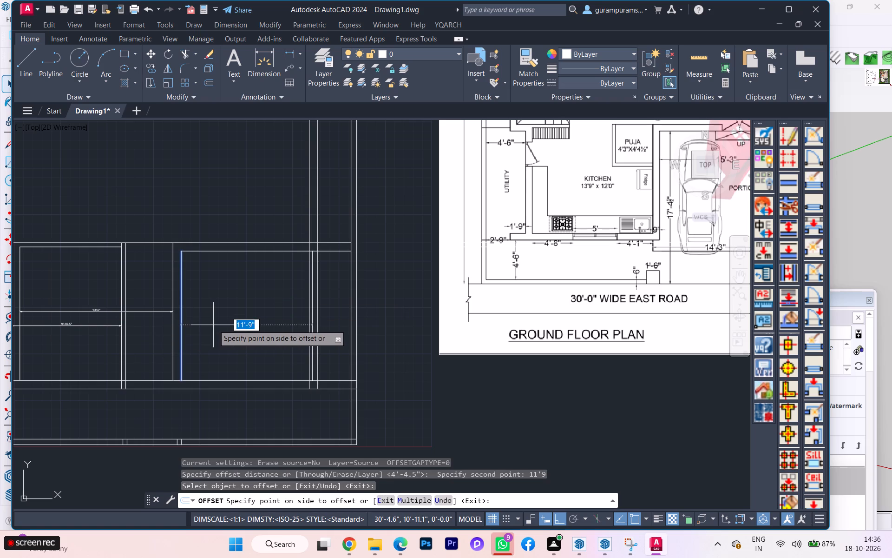
click(214, 325)
Offset the new portico line 9" in the +X direction.
scroll(256, 319, down, 2)
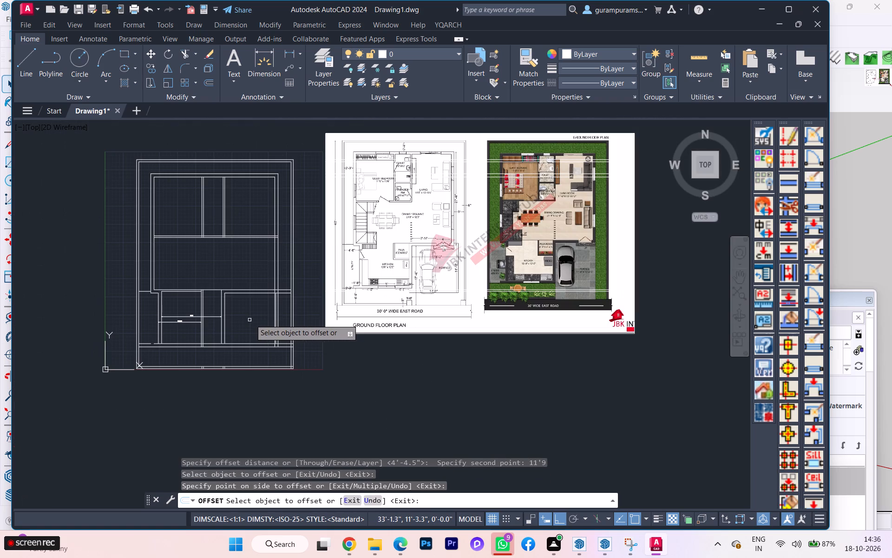
scroll(450, 274, up, 1)
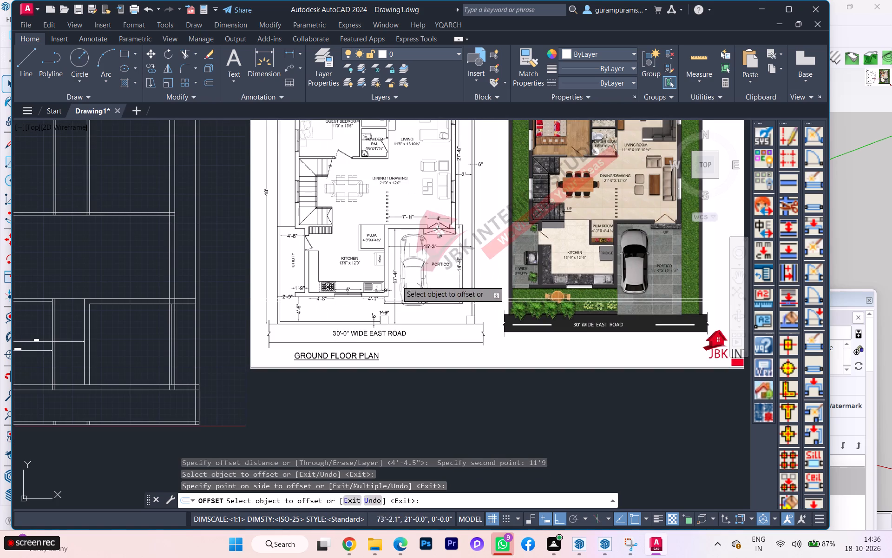
scroll(177, 323, up, 3)
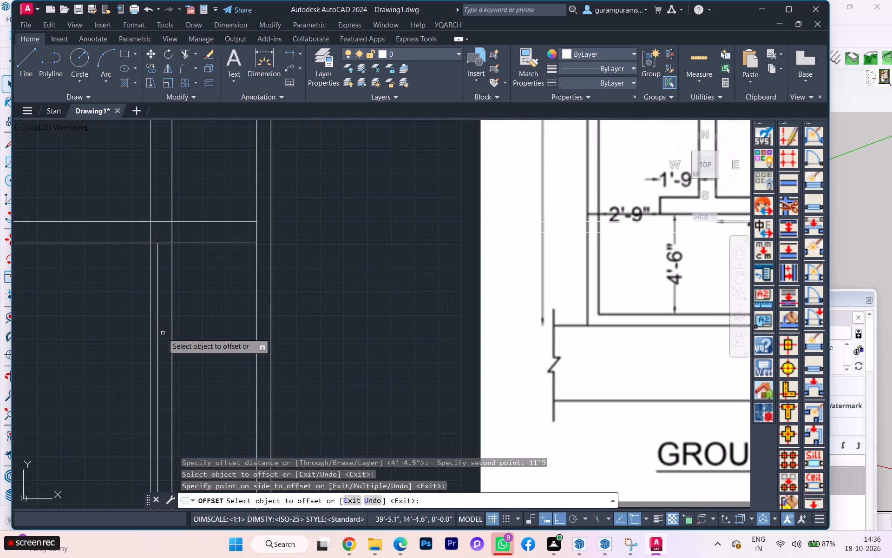
scroll(162, 333, down, 2)
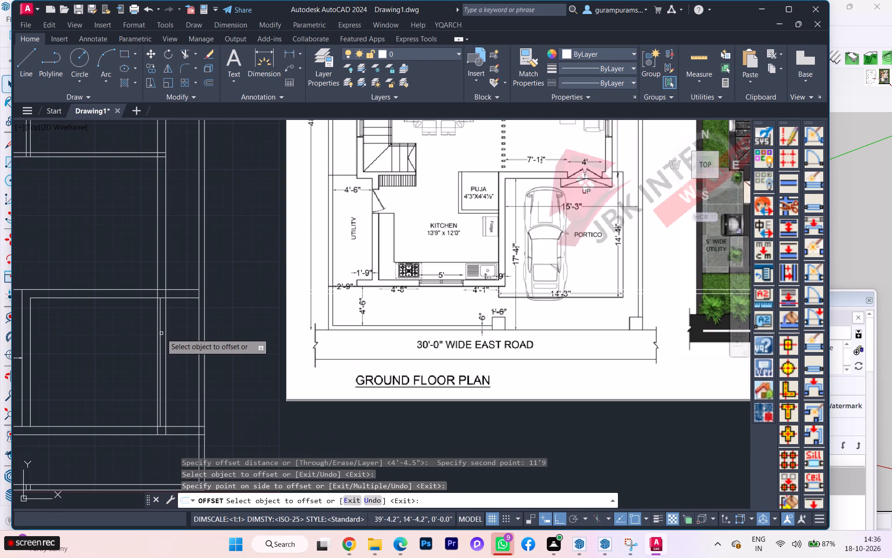
scroll(161, 333, down, 1)
scroll(161, 333, up, 4)
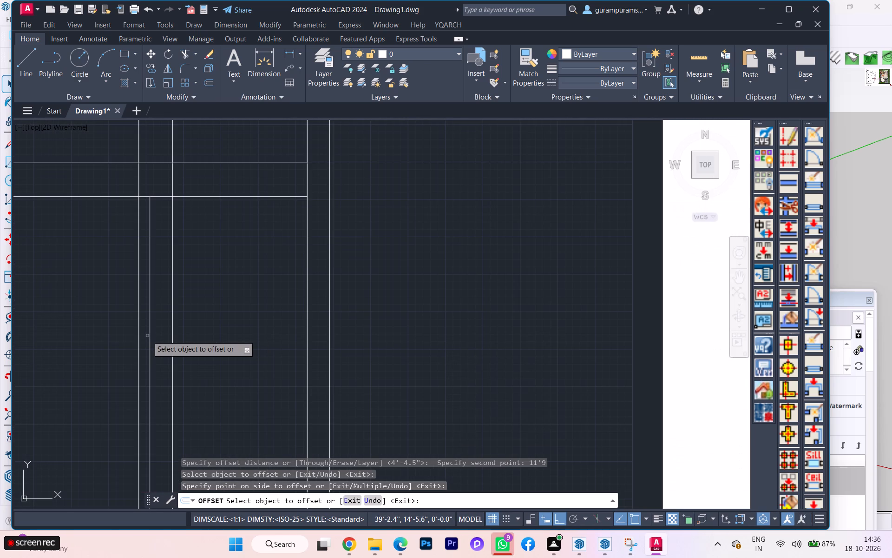
click(149, 331)
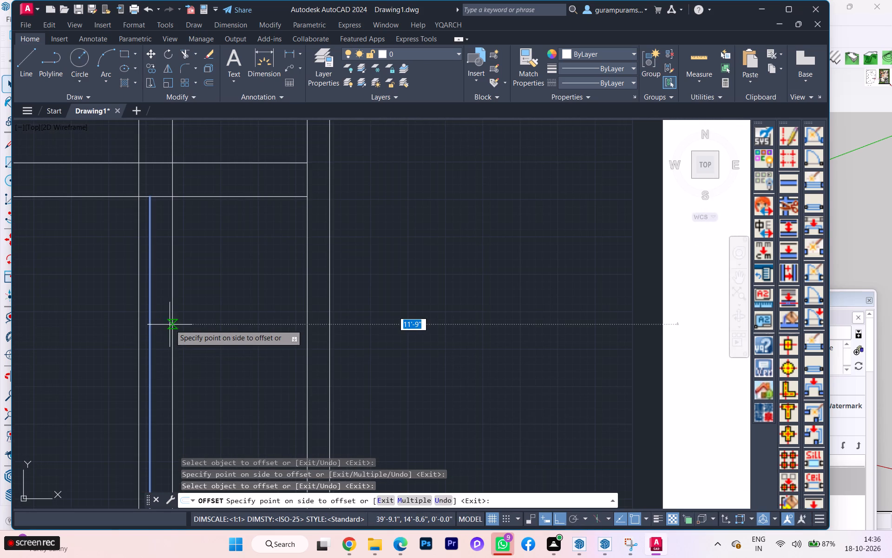
key(9)
key(Return)
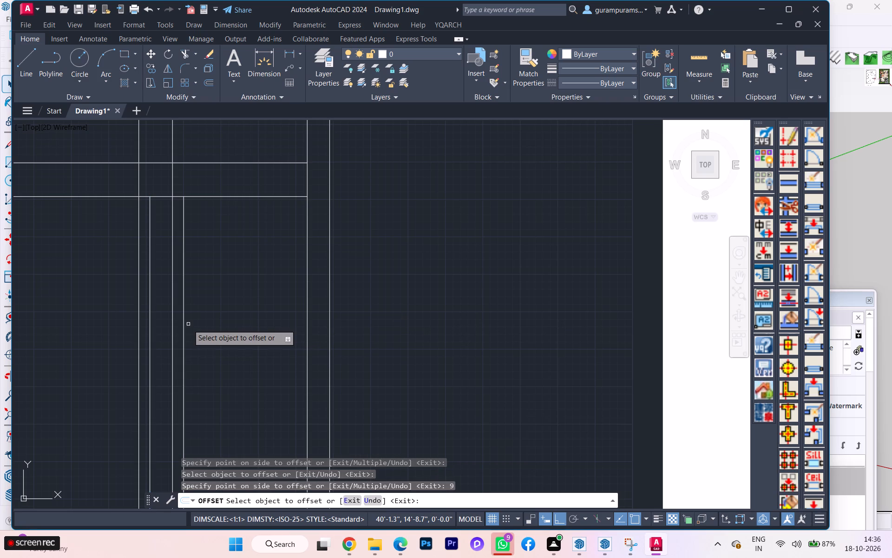
key(space)
Add a horizontal linear dimension from the inner line of the +X boundary wall to the outer portico line.
scroll(186, 328, down, 1)
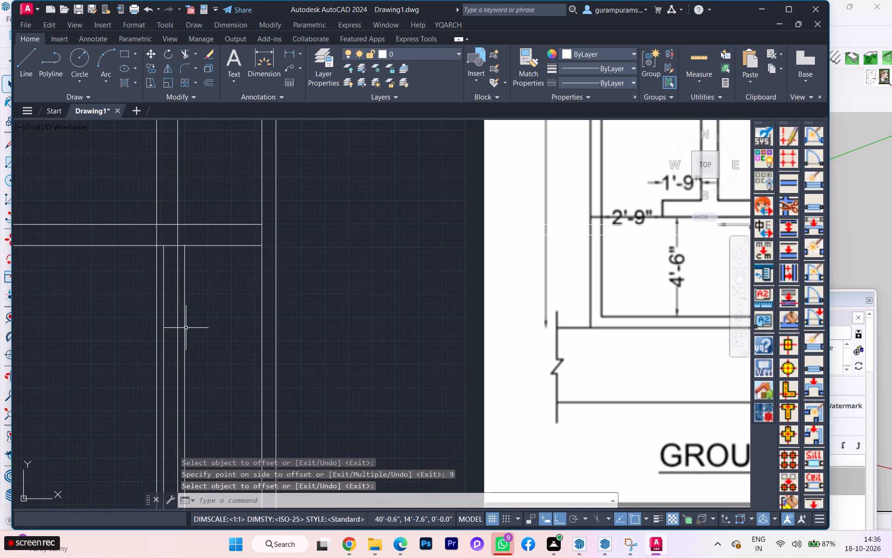
click(292, 55)
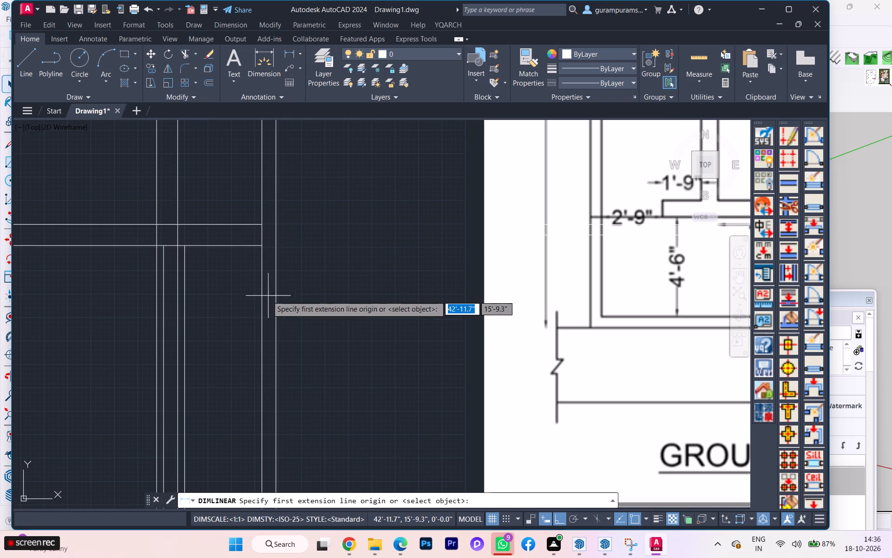
click(266, 297)
click(186, 297)
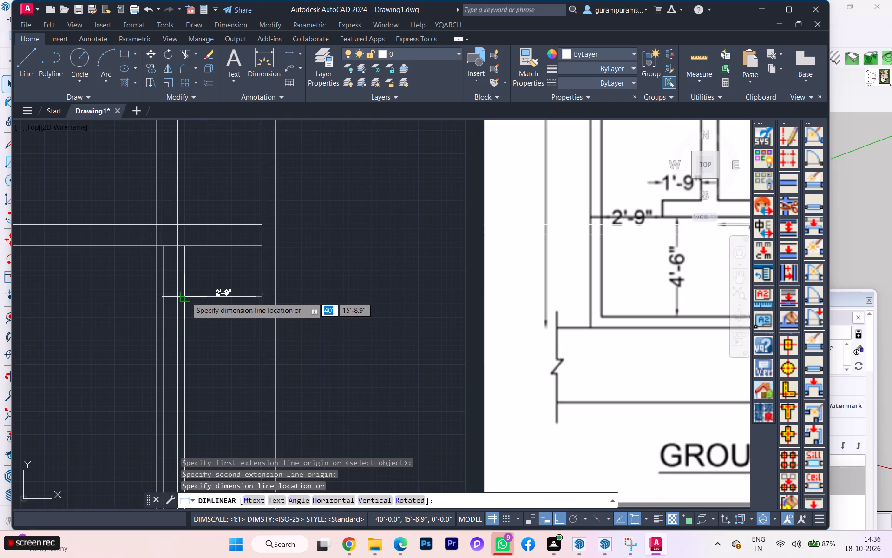
click(186, 295)
Examine the portico, entrance and kitchen dimensions in the reference ground floor plans against the drafted layout.
scroll(213, 296, down, 2)
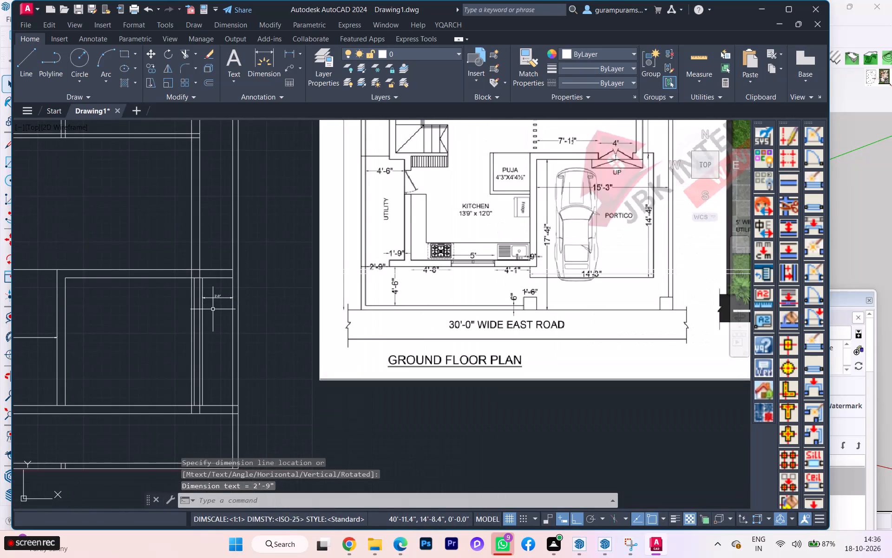
scroll(213, 309, down, 1)
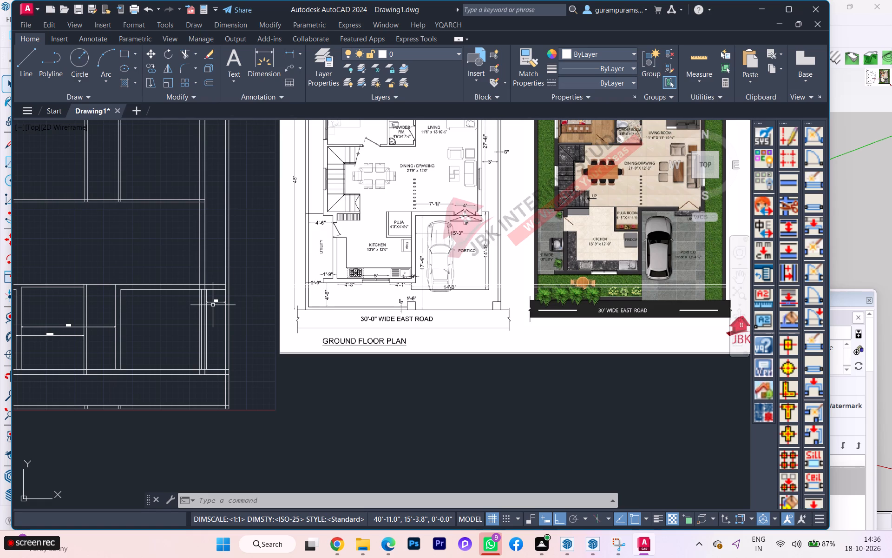
scroll(213, 305, down, 1)
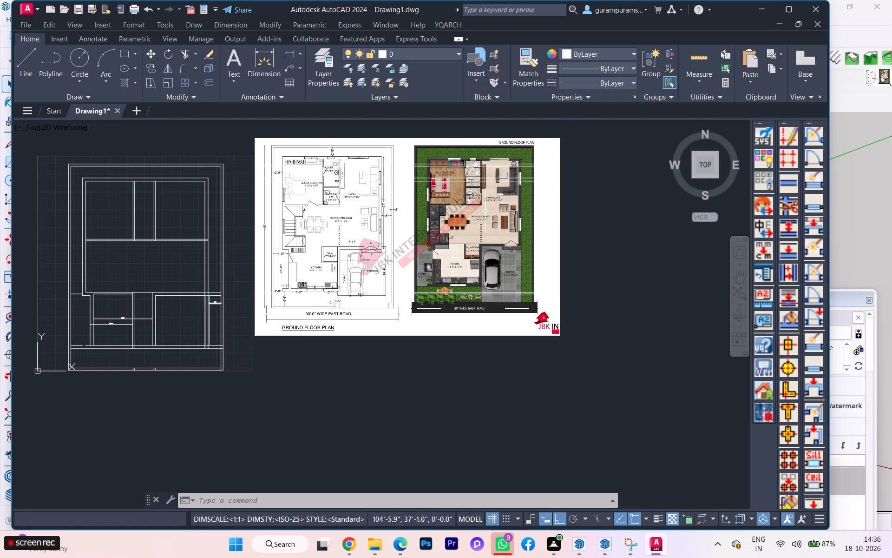
scroll(511, 241, up, 1)
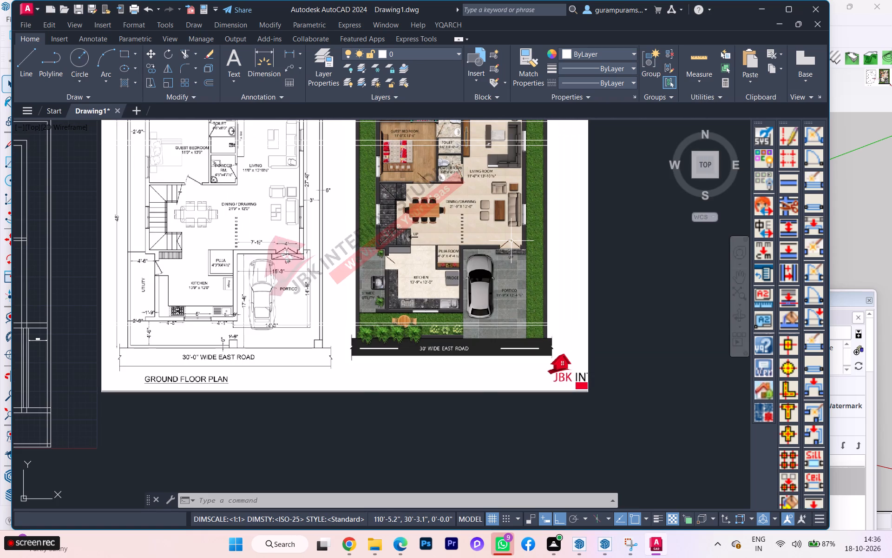
scroll(511, 241, down, 1)
scroll(511, 241, up, 2)
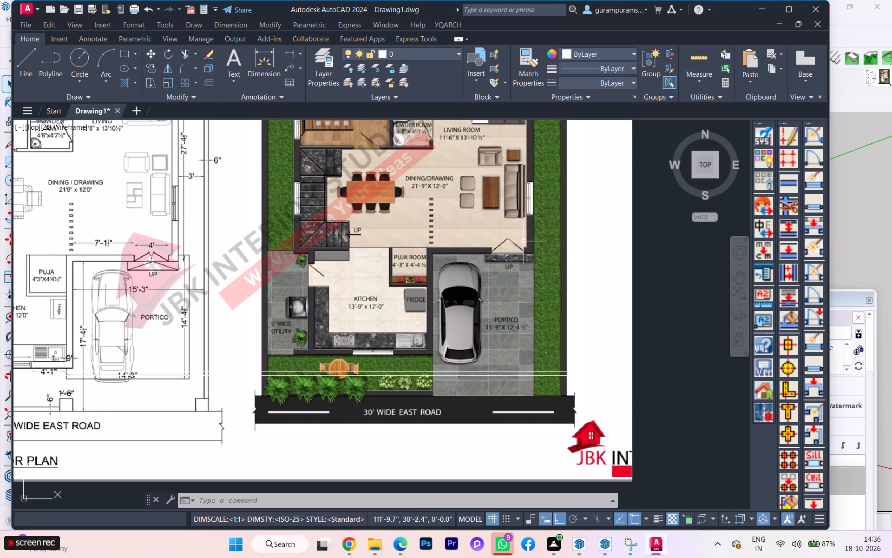
scroll(527, 242, up, 2)
scroll(527, 242, down, 1)
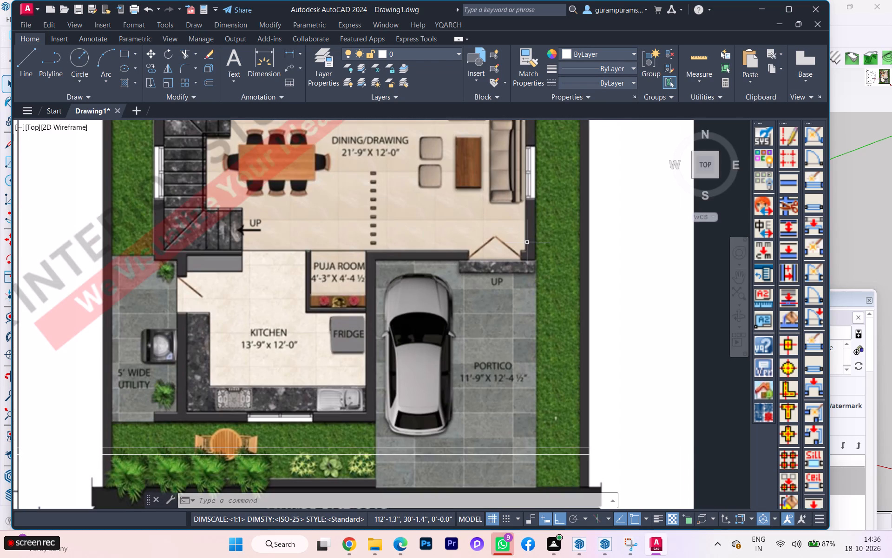
scroll(527, 242, down, 2)
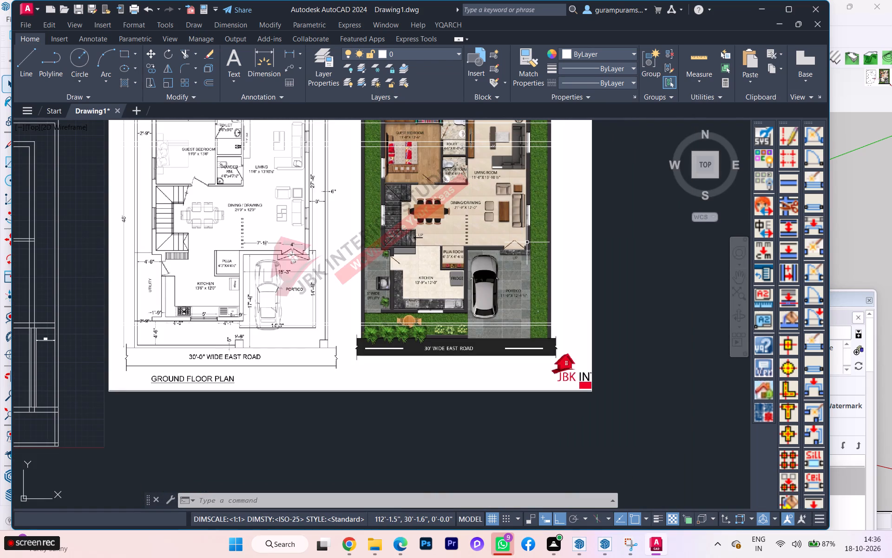
scroll(527, 242, down, 1)
scroll(362, 249, up, 6)
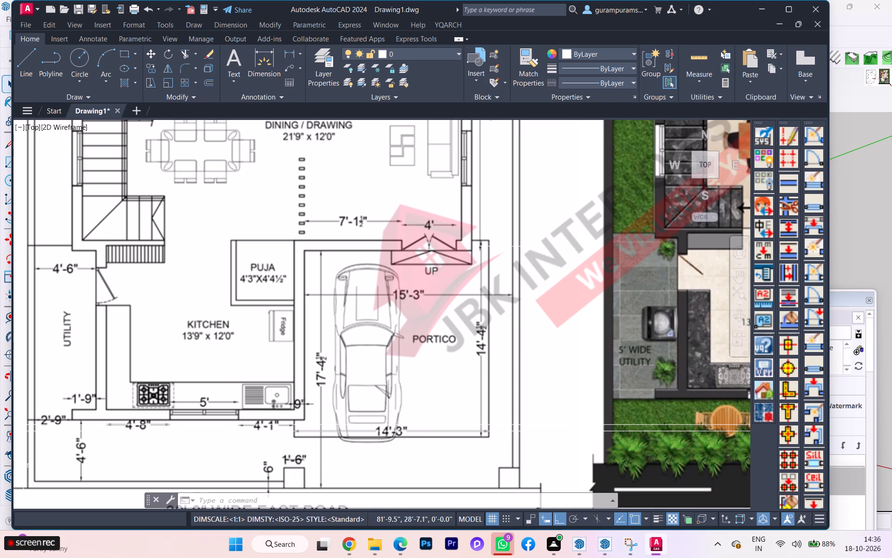
scroll(501, 246, down, 1)
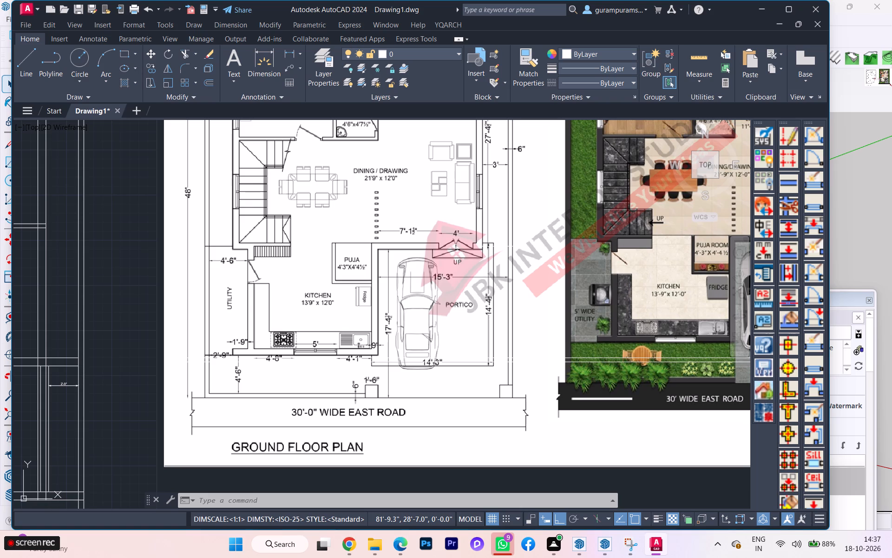
scroll(501, 246, down, 1)
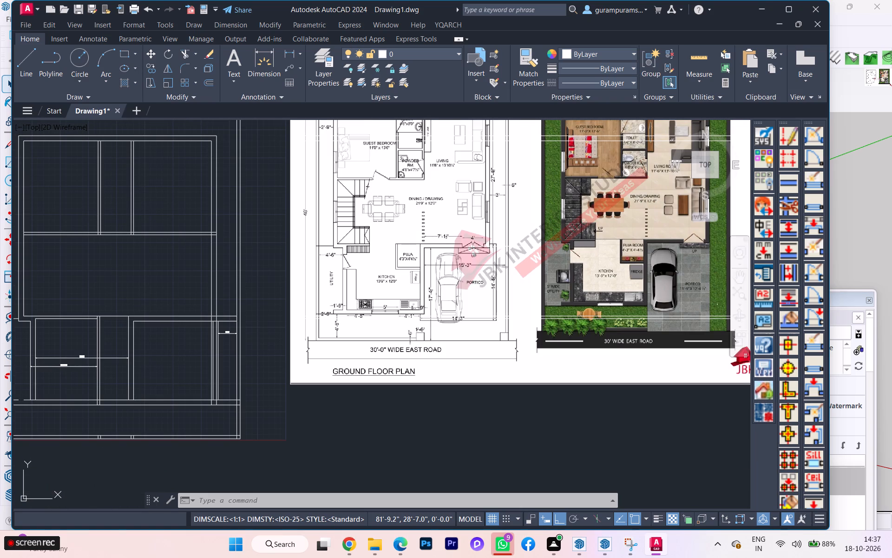
scroll(600, 242, up, 3)
scroll(601, 242, down, 2)
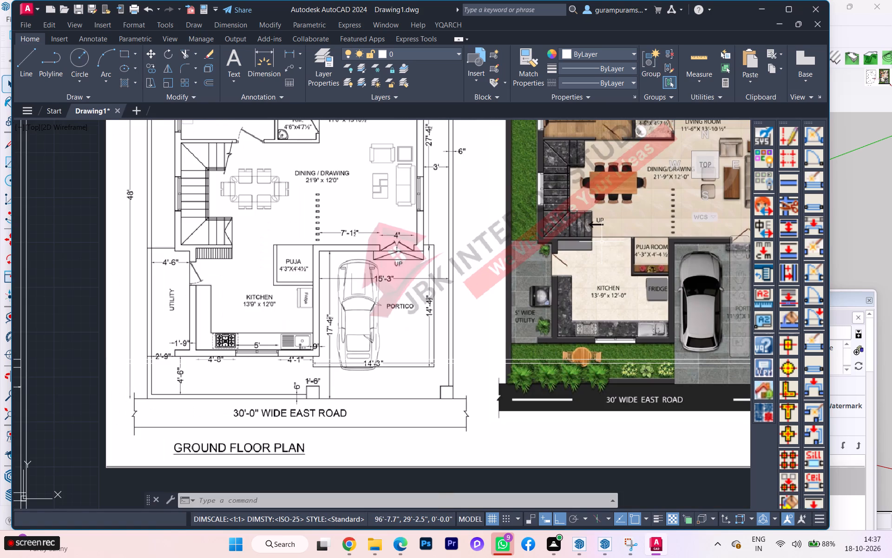
scroll(637, 260, down, 1)
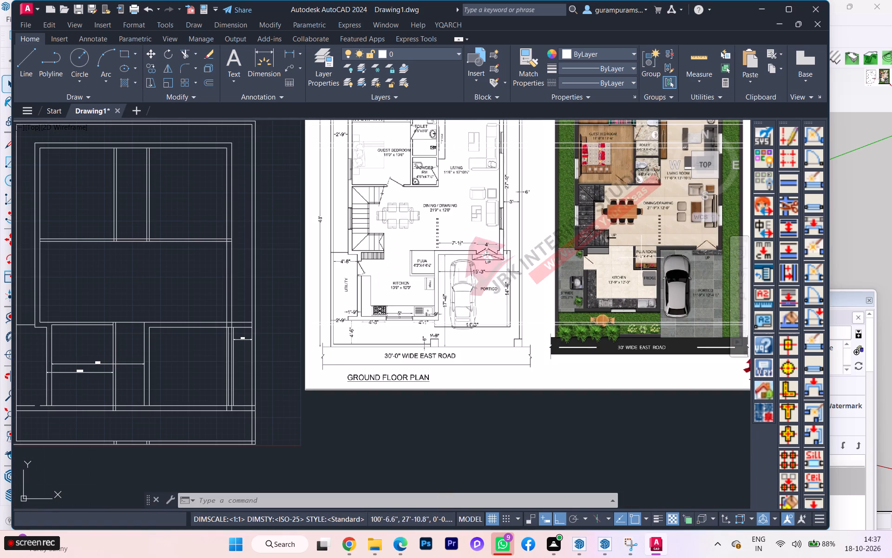
scroll(467, 275, down, 1)
scroll(656, 260, down, 1)
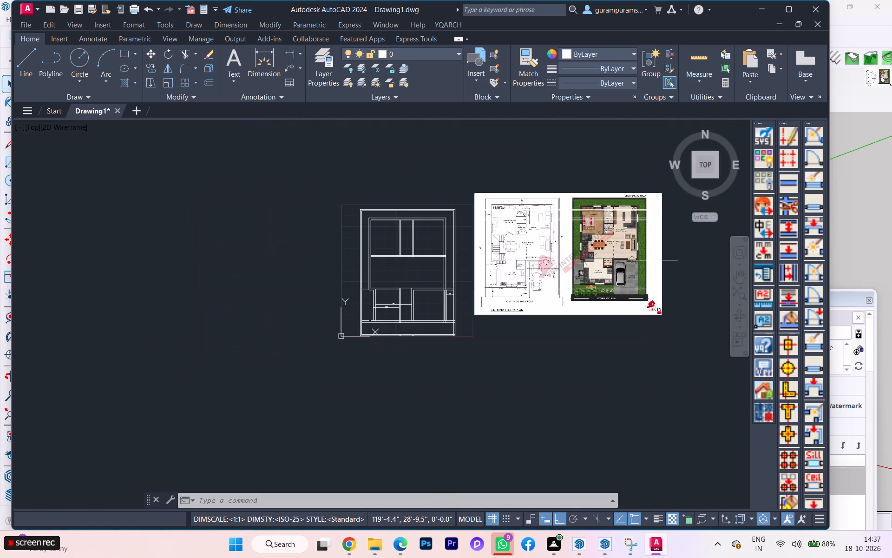
Extend the portico-side line of the kitchen's +X wall to the outer line of the kitchen's road-side wall.
scroll(432, 308, up, 3)
scroll(393, 353, up, 2)
scroll(392, 353, down, 1)
scroll(392, 353, up, 3)
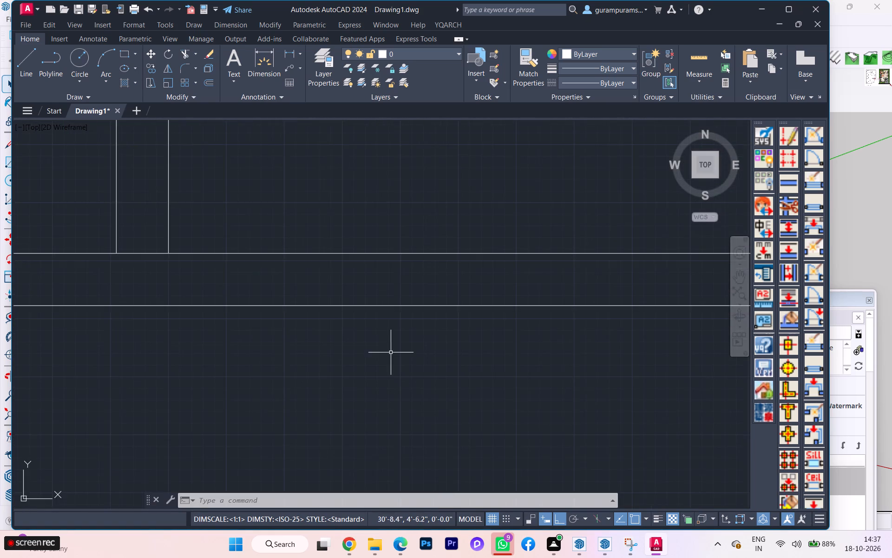
scroll(387, 352, down, 1)
scroll(387, 352, up, 1)
scroll(386, 352, down, 3)
scroll(290, 347, down, 2)
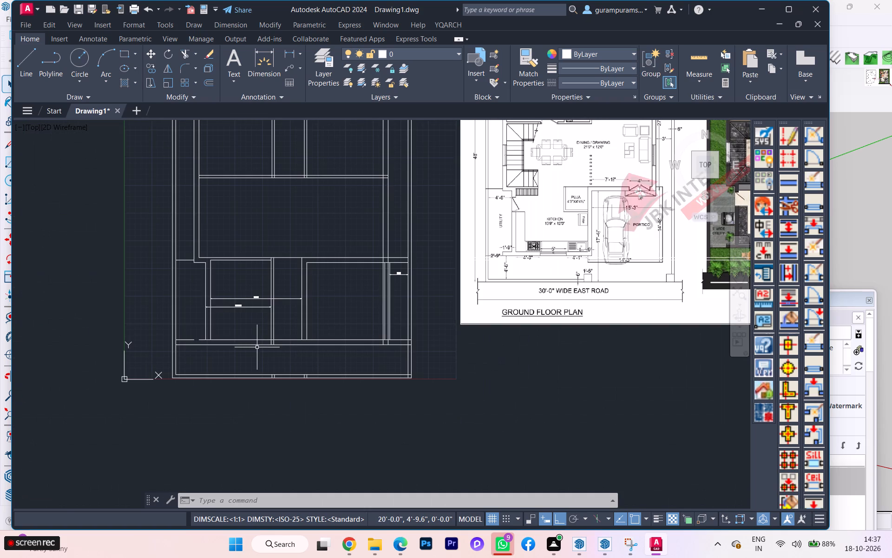
scroll(296, 351, up, 3)
scroll(301, 349, down, 1)
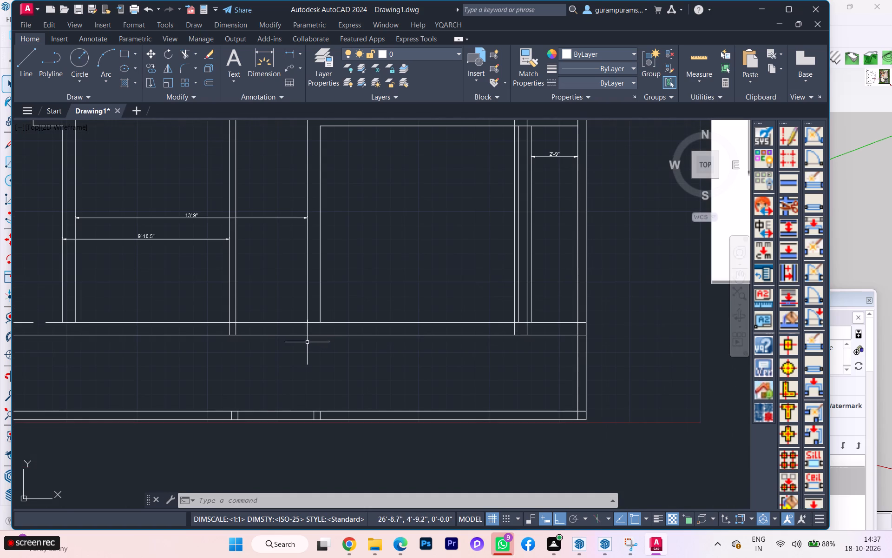
key(e)
key(x)
key(Return)
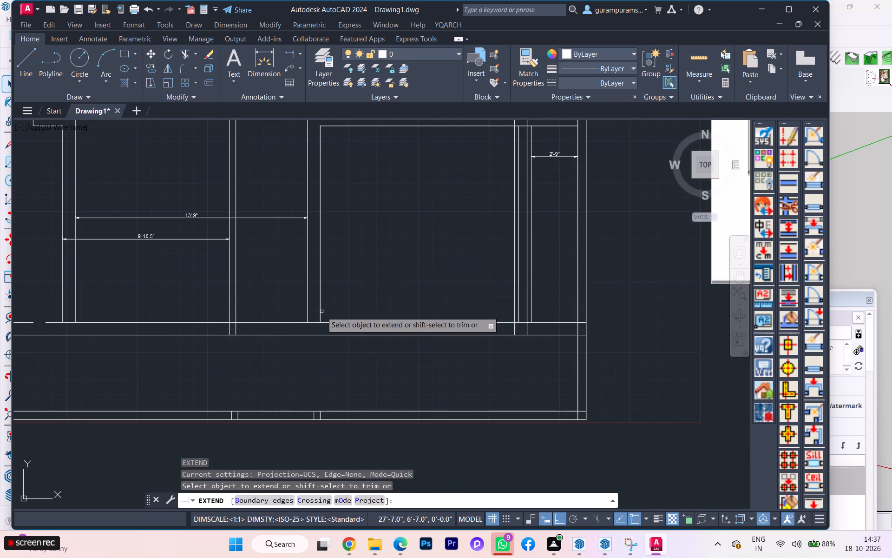
click(319, 312)
scroll(242, 327, down, 1)
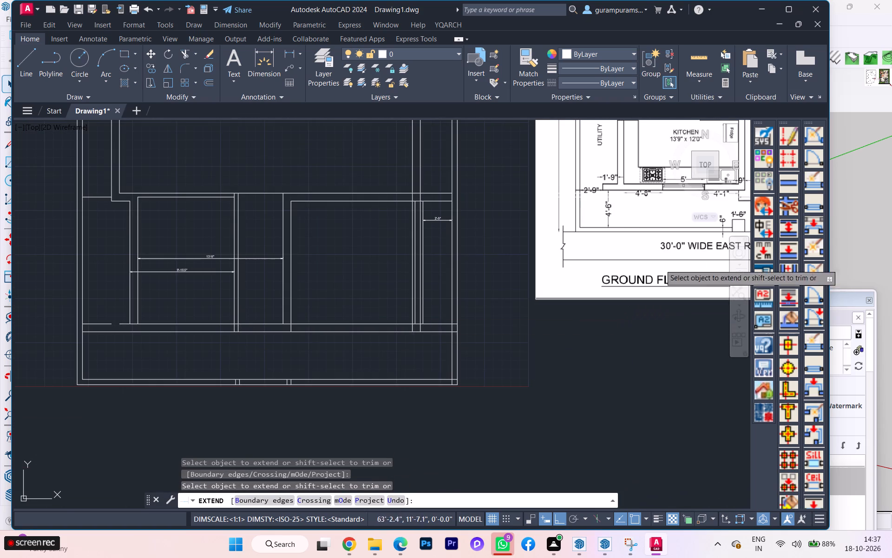
scroll(568, 274, down, 2)
scroll(601, 260, up, 3)
scroll(559, 186, up, 1)
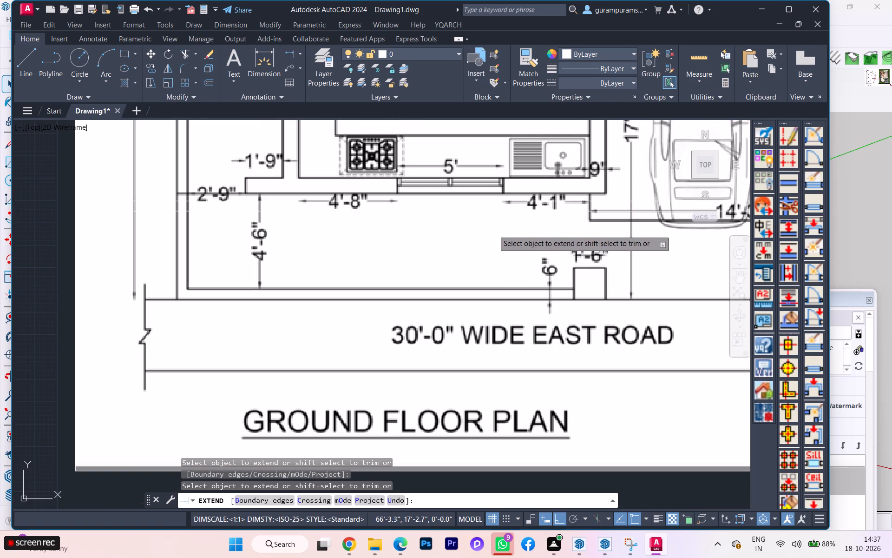
scroll(395, 242, down, 1)
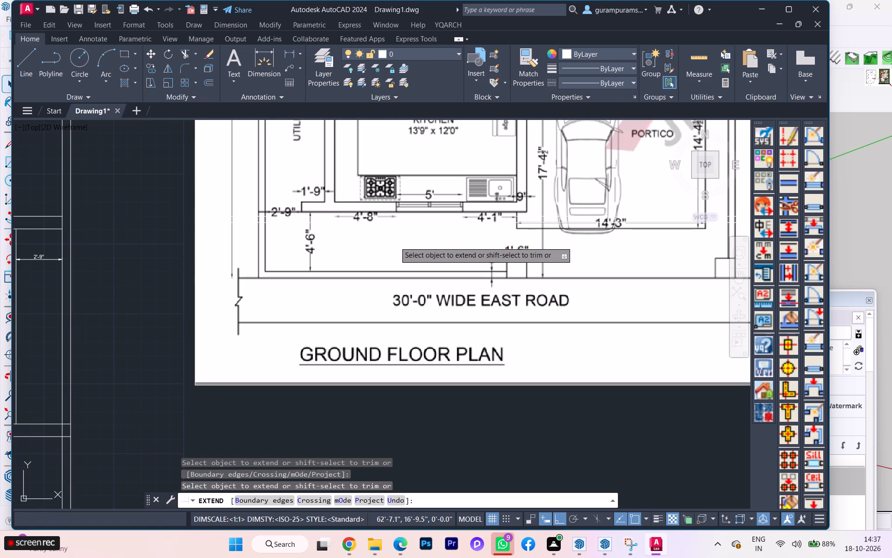
scroll(723, 225, down, 1)
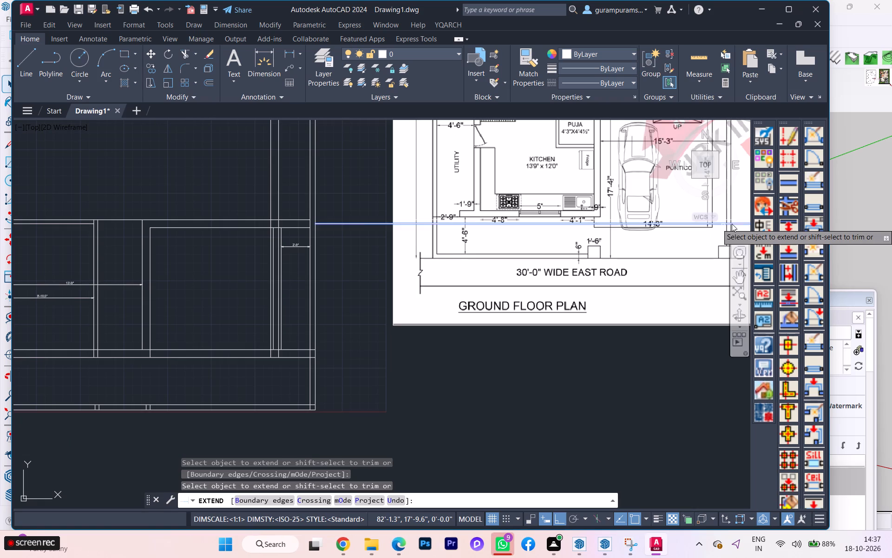
key(space)
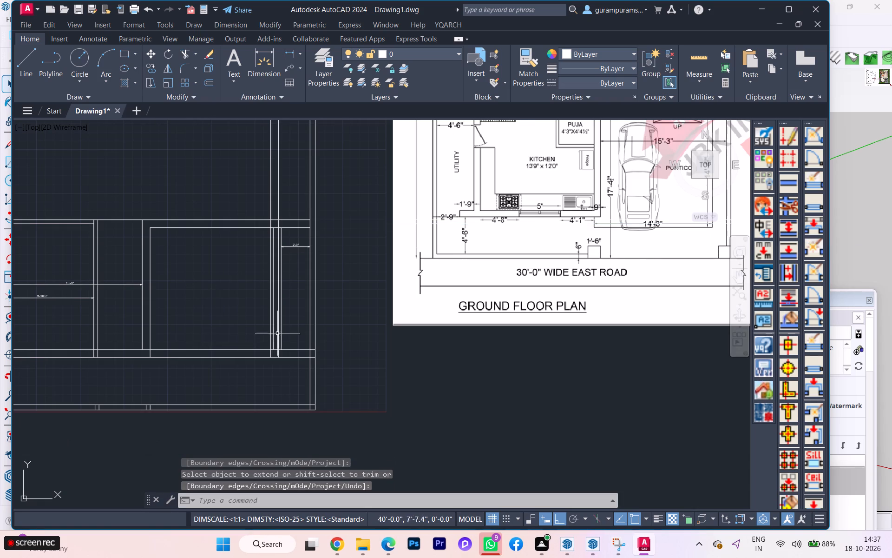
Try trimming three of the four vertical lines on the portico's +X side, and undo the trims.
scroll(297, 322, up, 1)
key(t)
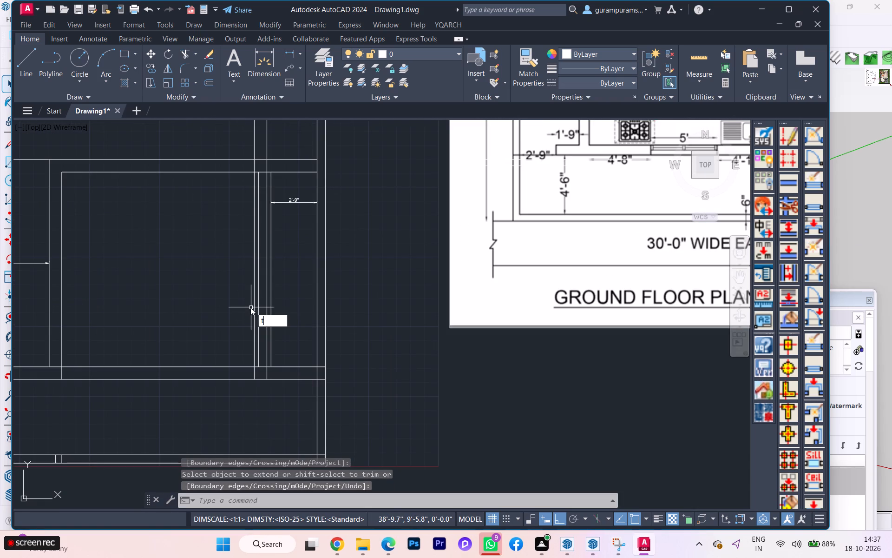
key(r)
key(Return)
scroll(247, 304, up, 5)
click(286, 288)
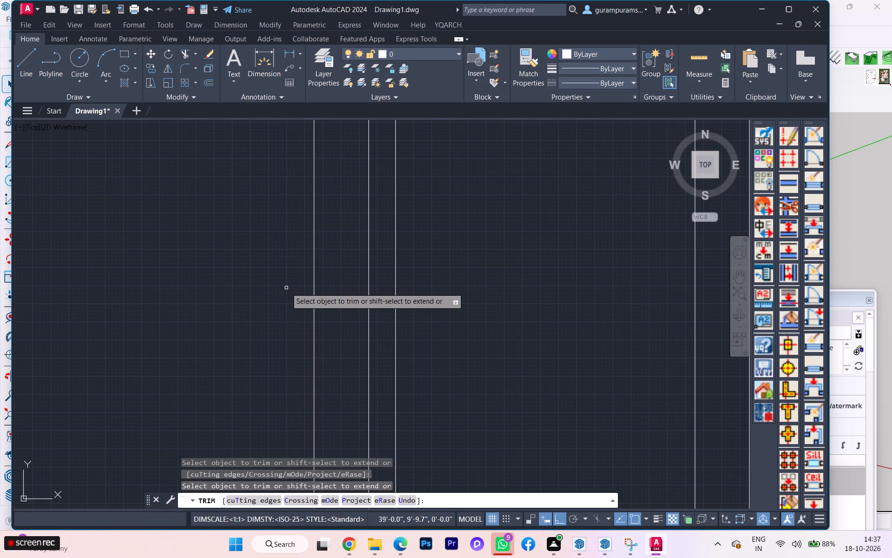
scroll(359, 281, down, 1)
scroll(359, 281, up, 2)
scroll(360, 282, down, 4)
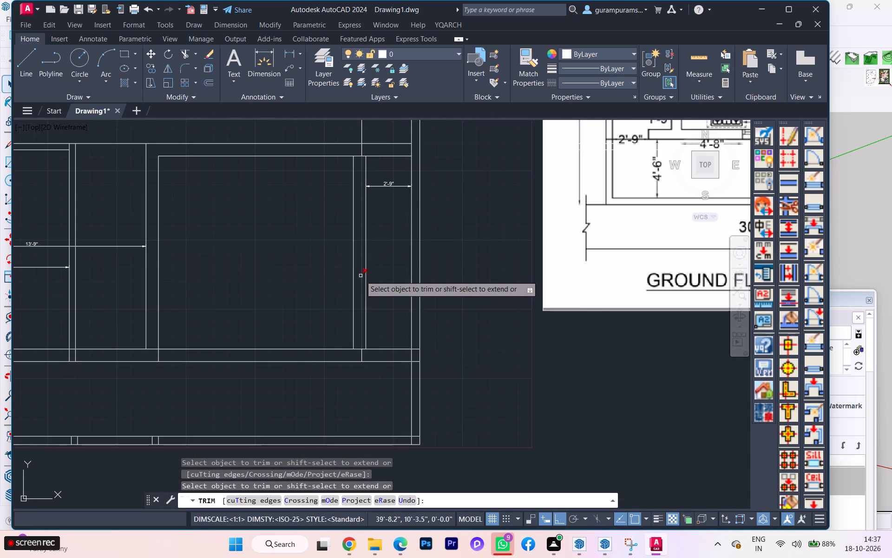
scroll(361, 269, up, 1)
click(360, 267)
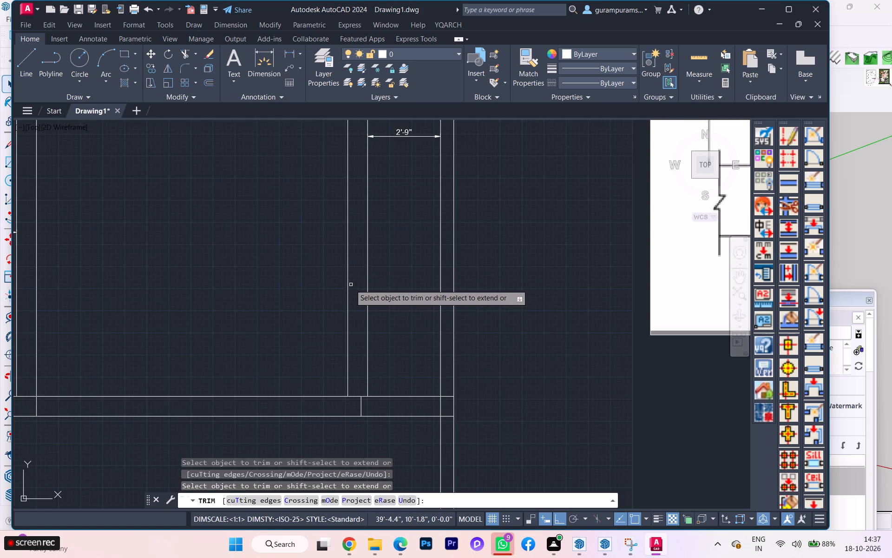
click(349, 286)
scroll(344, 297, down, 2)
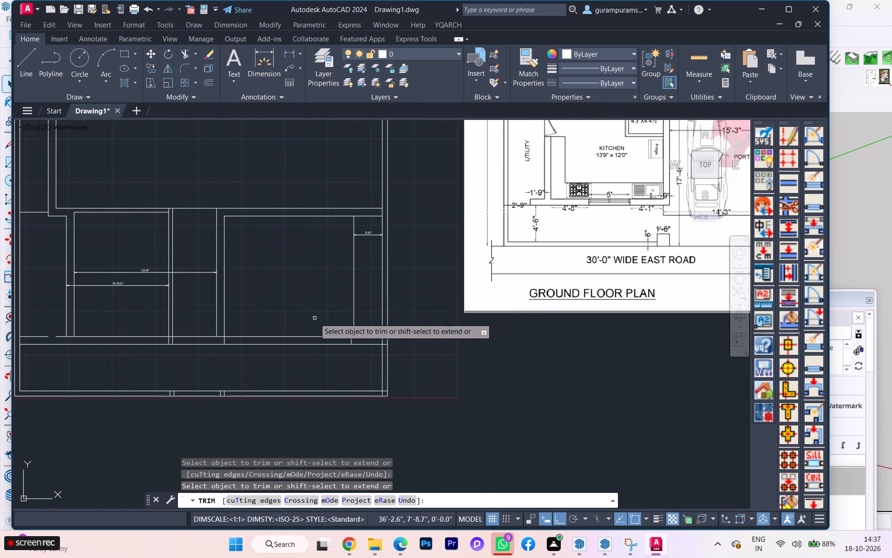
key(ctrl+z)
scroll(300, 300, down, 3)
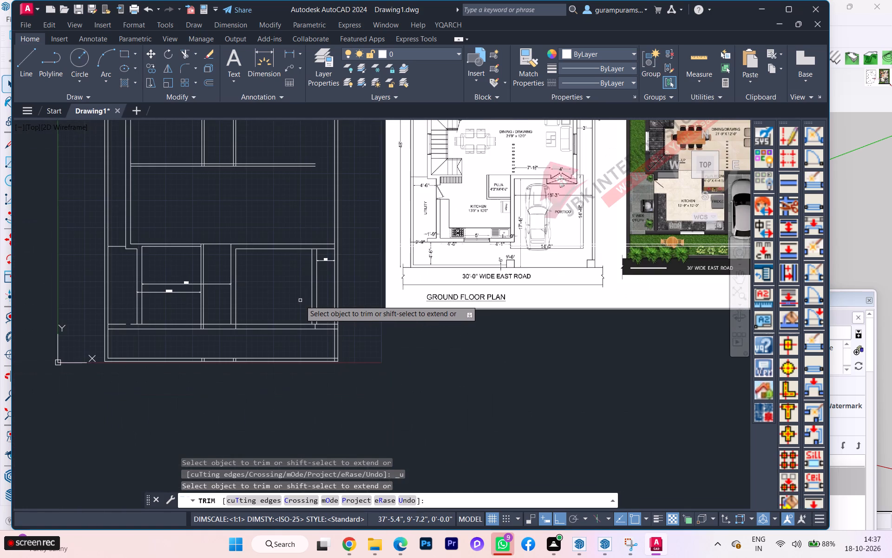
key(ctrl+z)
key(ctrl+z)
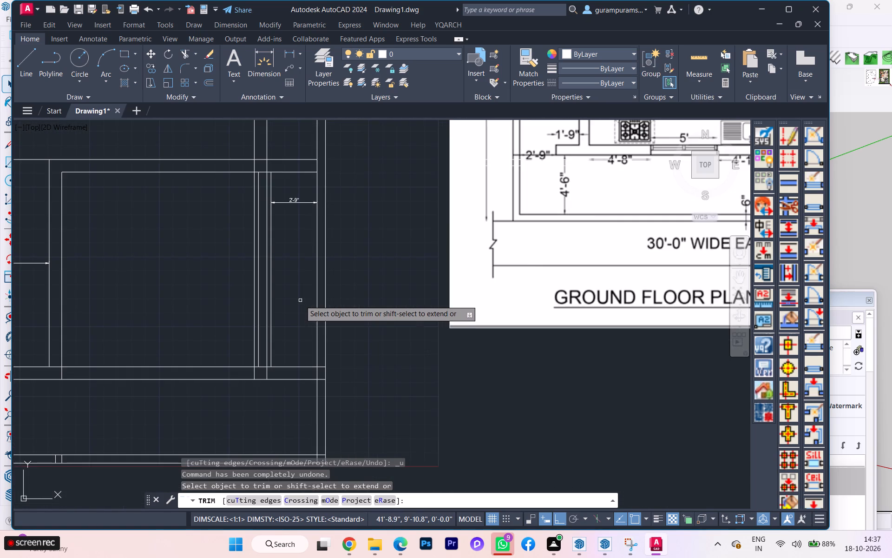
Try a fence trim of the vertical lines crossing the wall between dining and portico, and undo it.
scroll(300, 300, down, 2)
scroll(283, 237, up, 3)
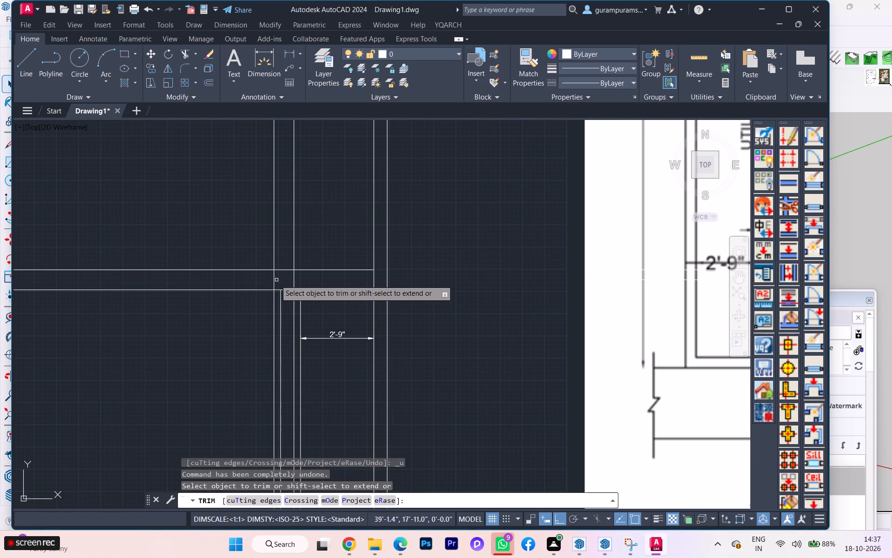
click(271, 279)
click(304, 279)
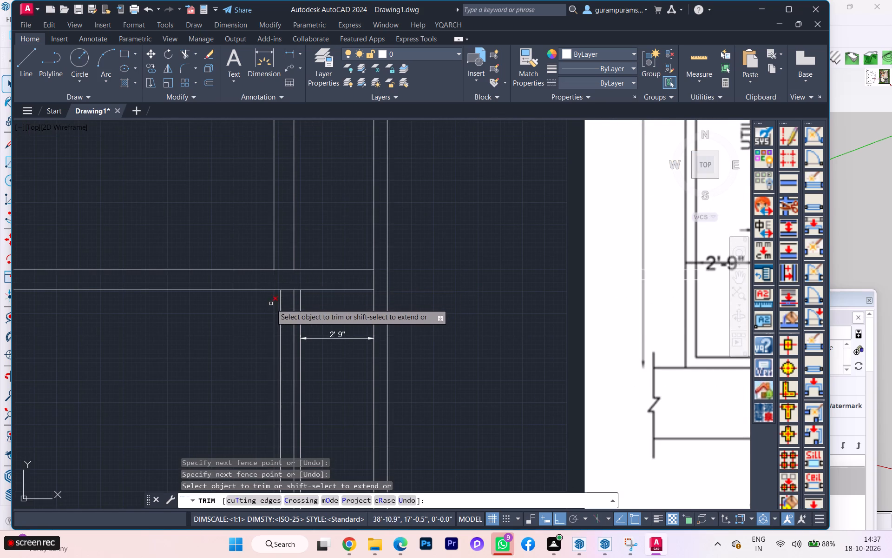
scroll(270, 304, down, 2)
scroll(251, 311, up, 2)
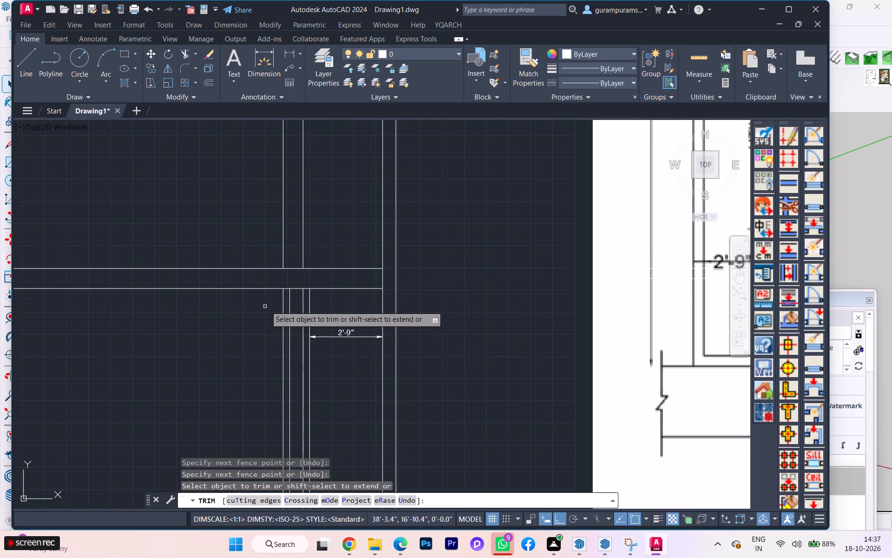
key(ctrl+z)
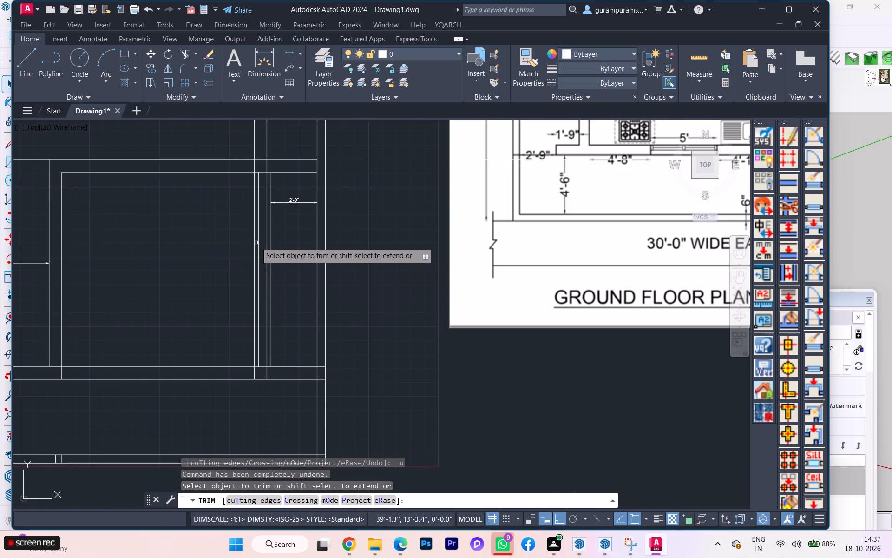
Trim away the first two of the portico's four +X side vertical lines, including the piece crossing the dining-side wall.
click(257, 192)
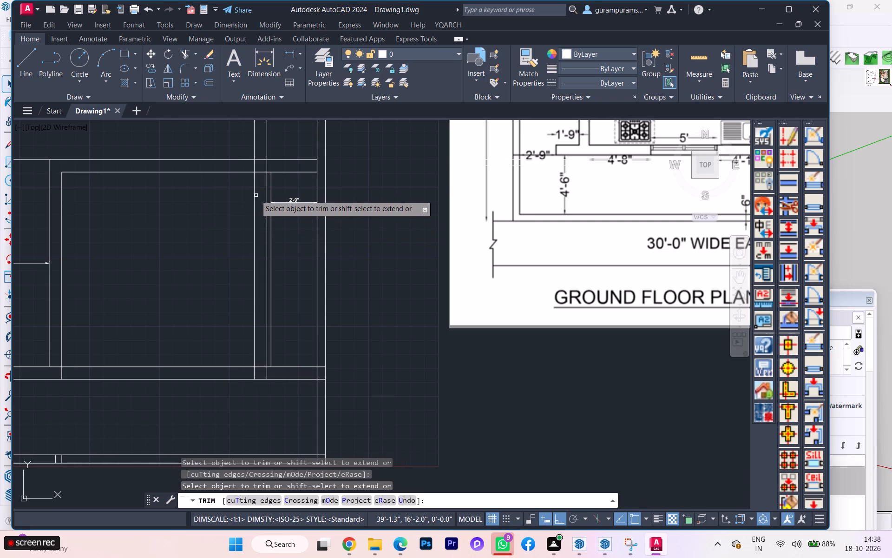
click(253, 199)
click(255, 167)
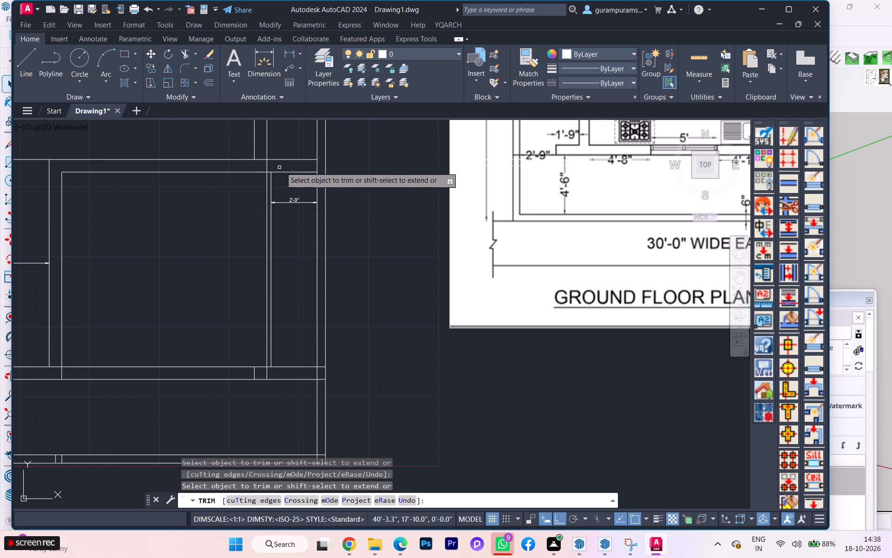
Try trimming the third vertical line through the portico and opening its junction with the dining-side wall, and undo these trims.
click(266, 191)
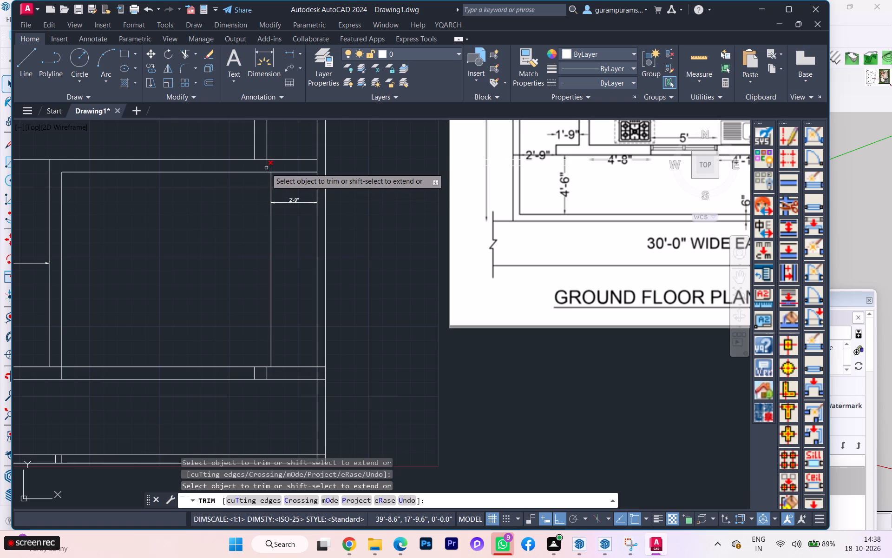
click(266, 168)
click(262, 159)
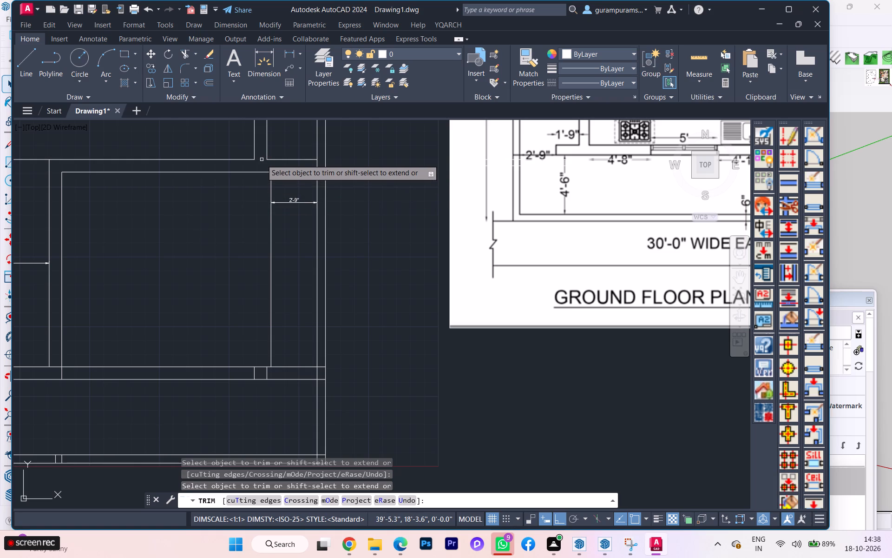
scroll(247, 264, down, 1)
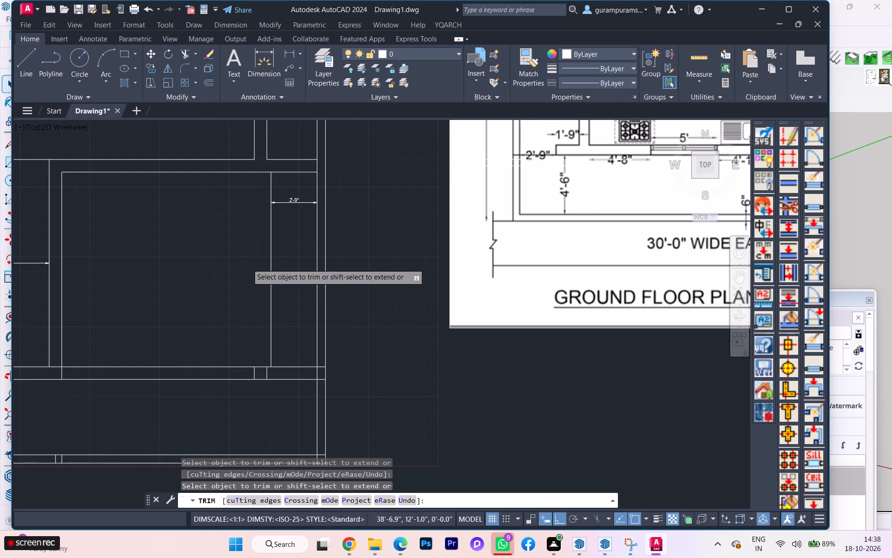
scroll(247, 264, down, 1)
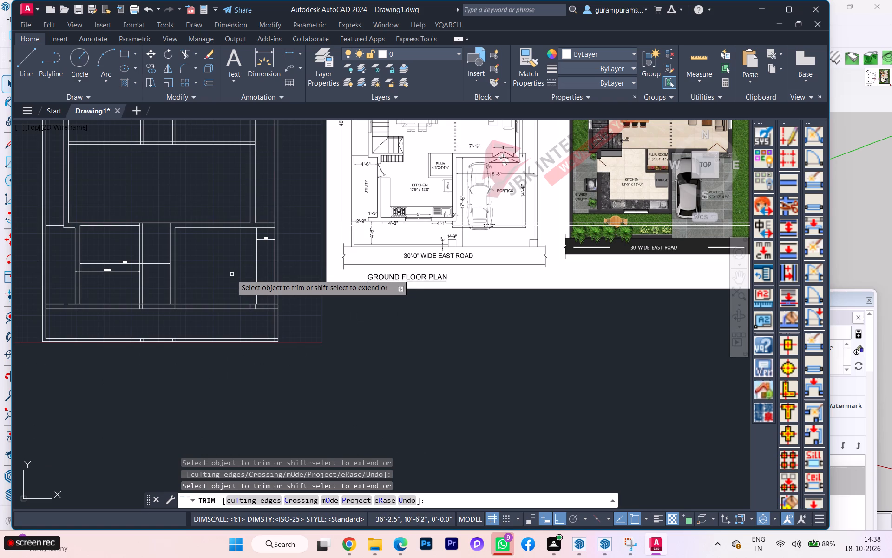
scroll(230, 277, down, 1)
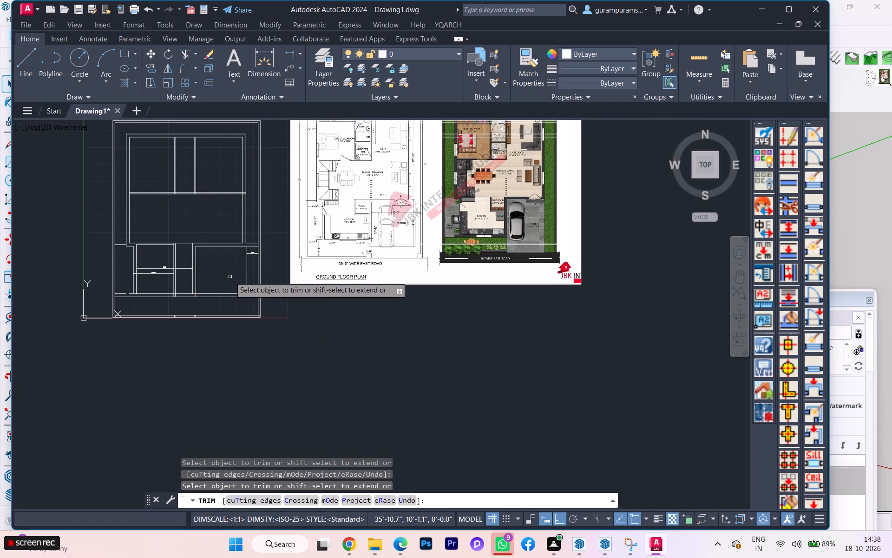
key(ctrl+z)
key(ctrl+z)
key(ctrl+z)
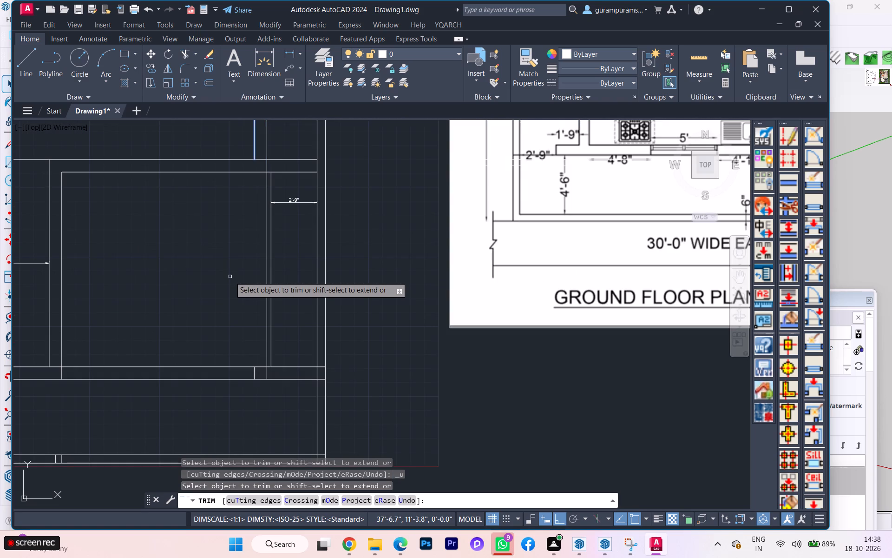
Trim the third vertical line inside the portico and the inner road-side wall line spanning the portico opening.
click(266, 313)
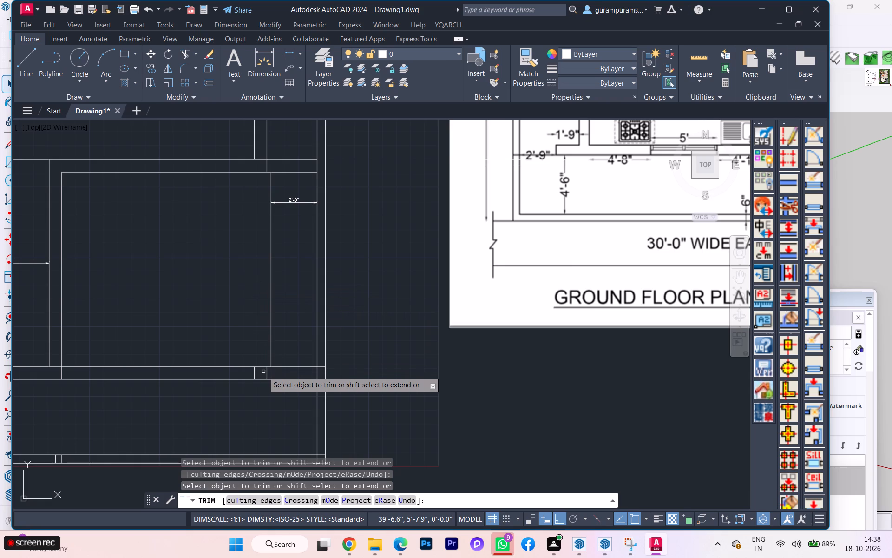
scroll(263, 372, down, 2)
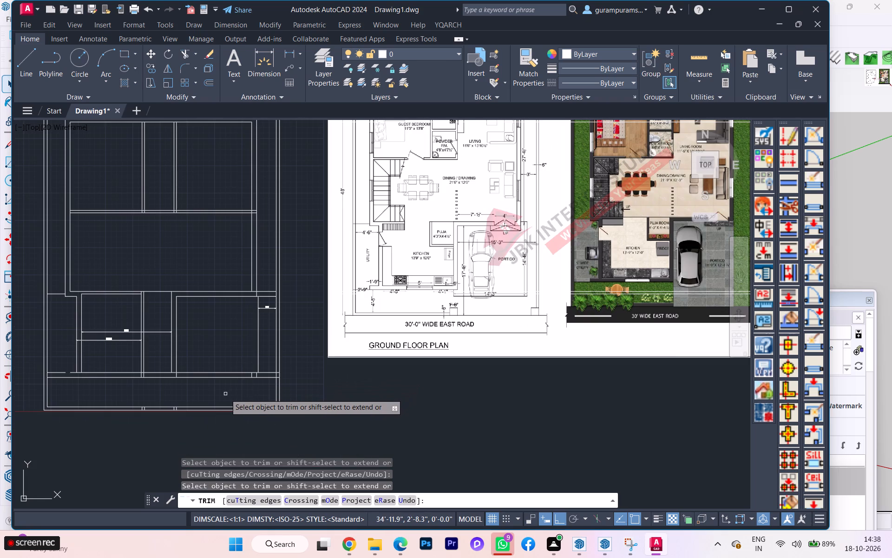
scroll(206, 387, up, 1)
click(207, 365)
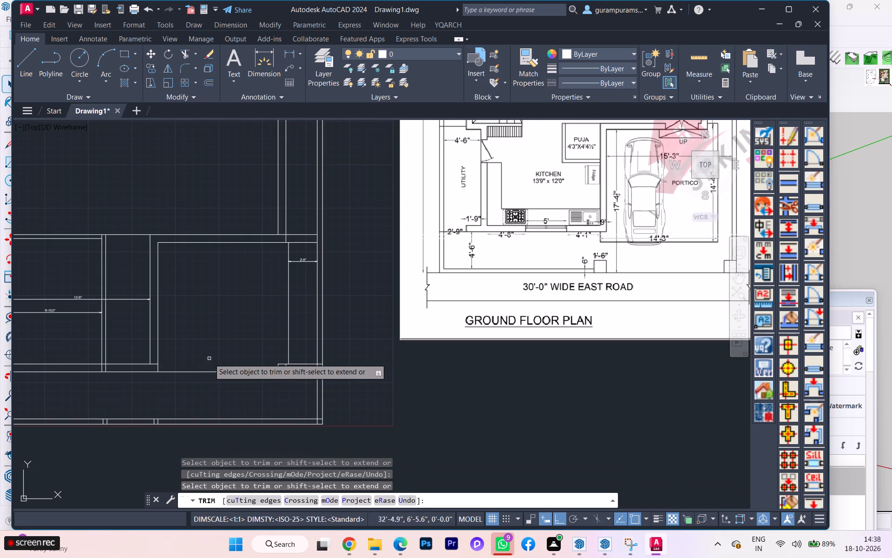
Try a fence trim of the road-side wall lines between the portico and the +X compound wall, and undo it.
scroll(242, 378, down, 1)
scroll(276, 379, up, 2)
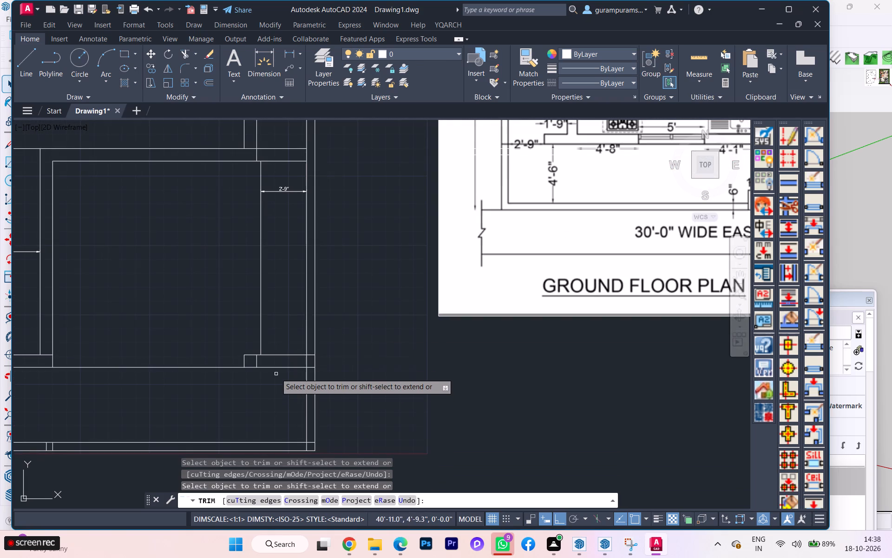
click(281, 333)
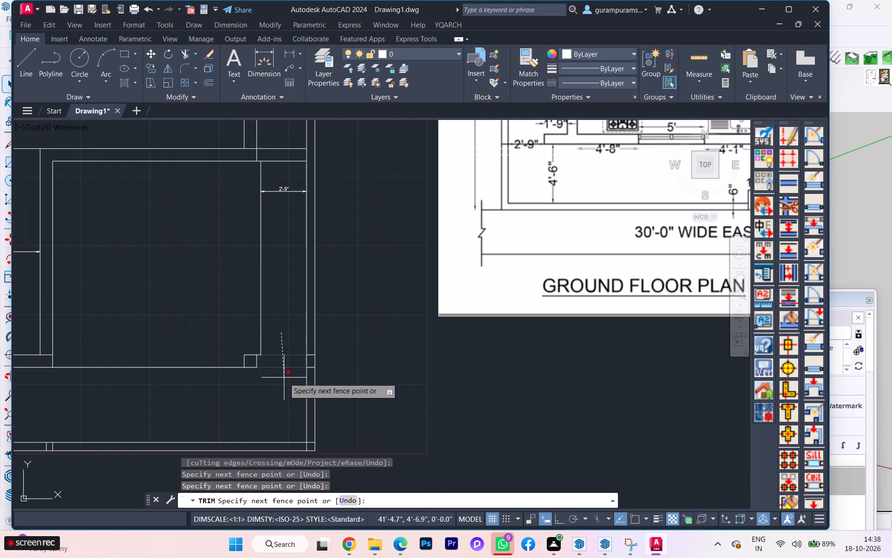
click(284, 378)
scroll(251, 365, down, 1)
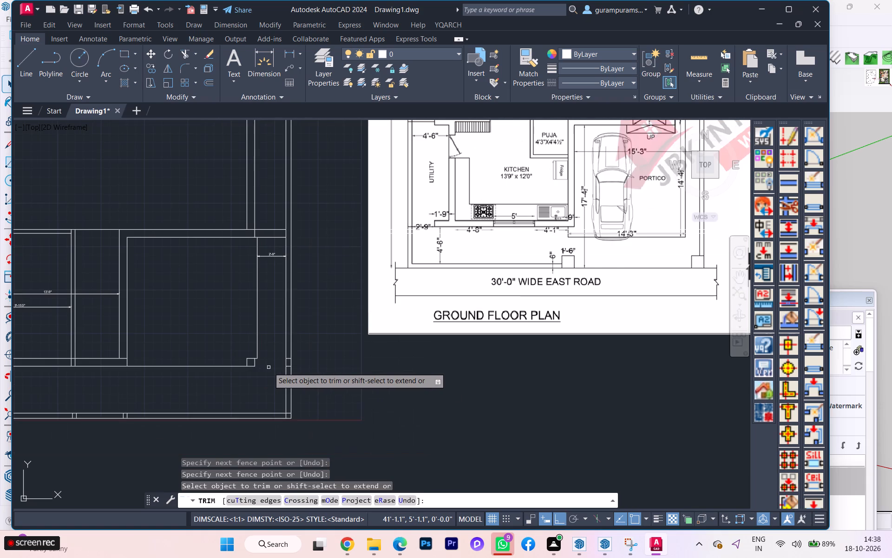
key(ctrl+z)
Trim away the short stubs and the remaining inner road-side wall line at the portico's +X road-side corner.
scroll(270, 370, up, 2)
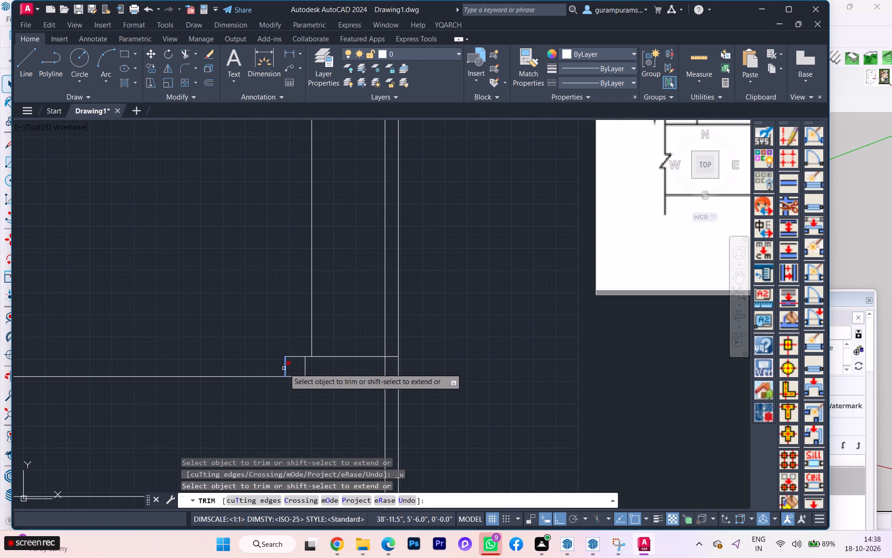
click(284, 368)
click(295, 357)
scroll(296, 365, down, 1)
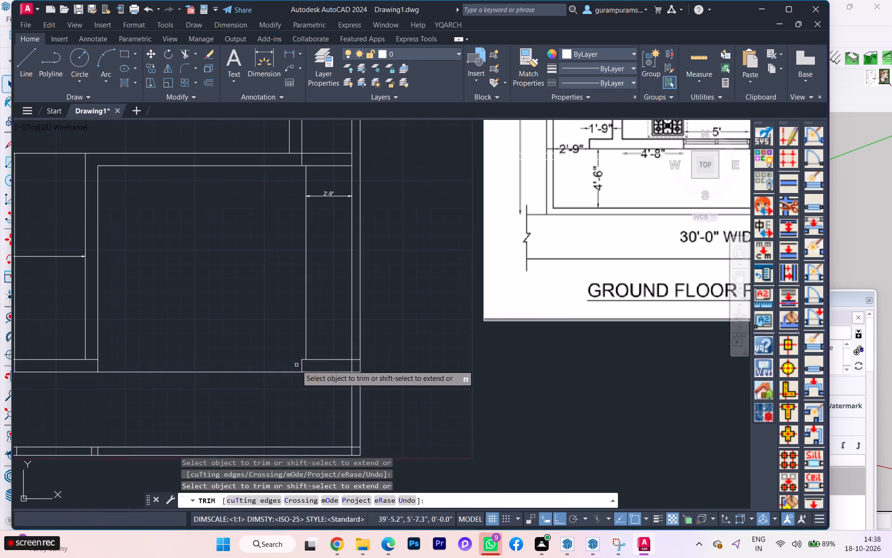
scroll(296, 365, down, 1)
click(302, 365)
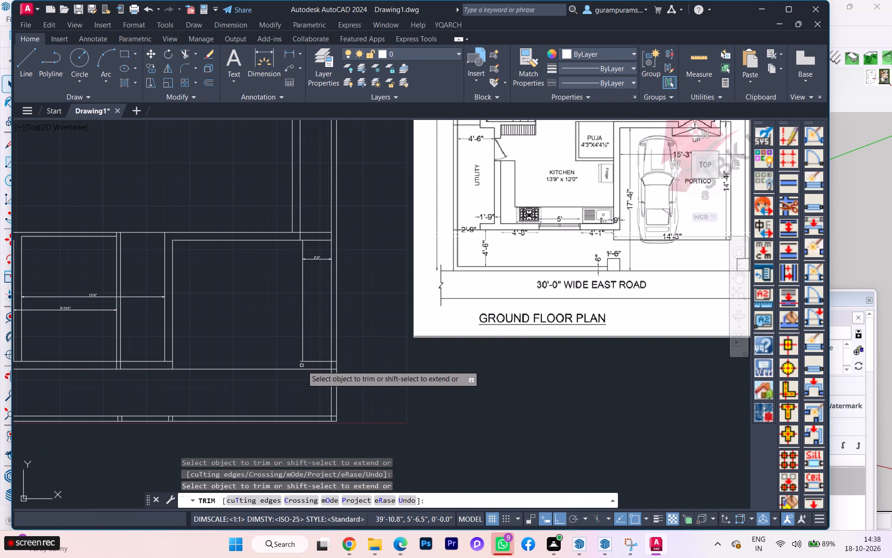
click(309, 361)
click(299, 362)
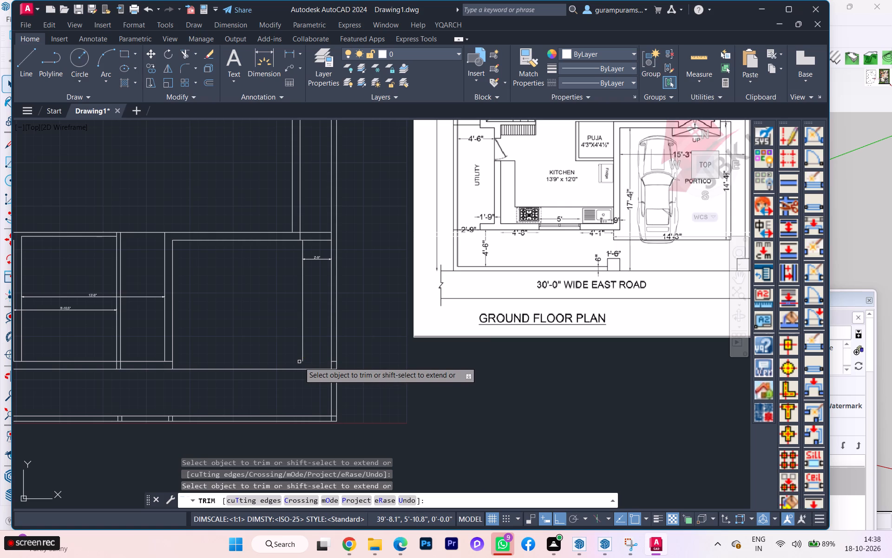
Trim the two road-side wall line pieces lying between the double lines of the +X compound wall.
scroll(317, 363, up, 2)
click(355, 362)
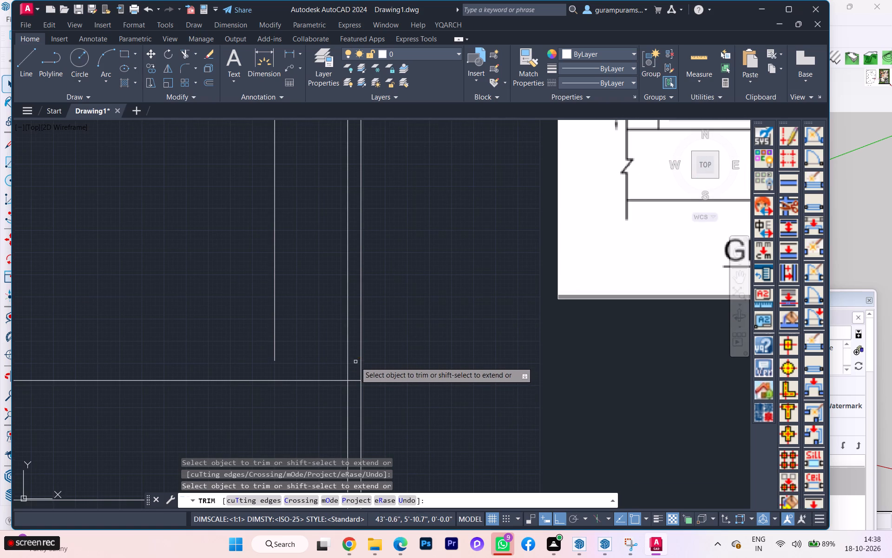
click(354, 381)
scroll(378, 352, down, 1)
scroll(334, 374, down, 1)
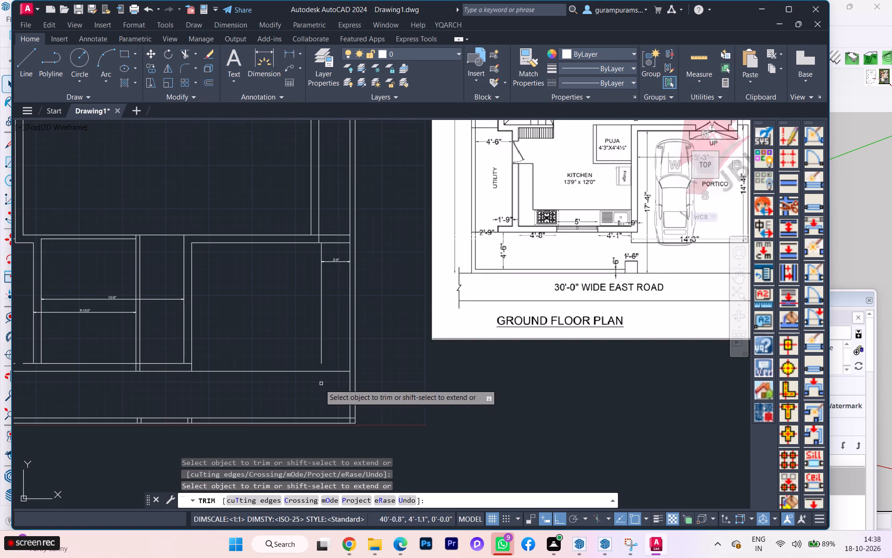
scroll(228, 411, down, 1)
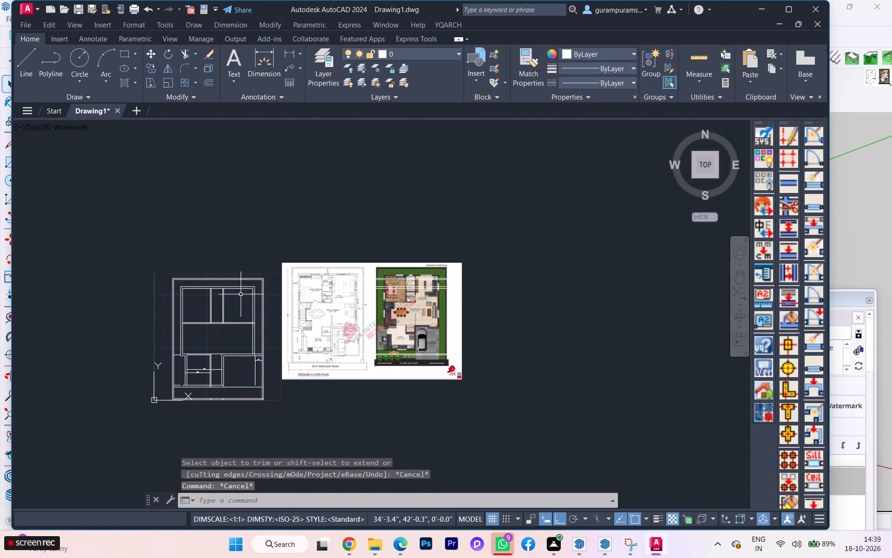
Extend the portico's +X vertical line, at the 2'-9" setback, to the outer line of the road-side wall.
text(ex)
key(Return)
scroll(262, 418, up, 4)
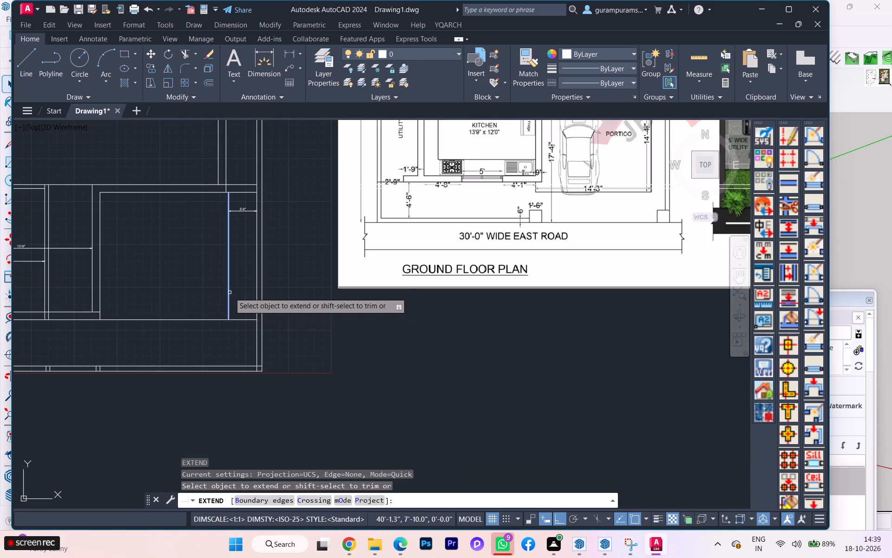
click(230, 292)
key(space)
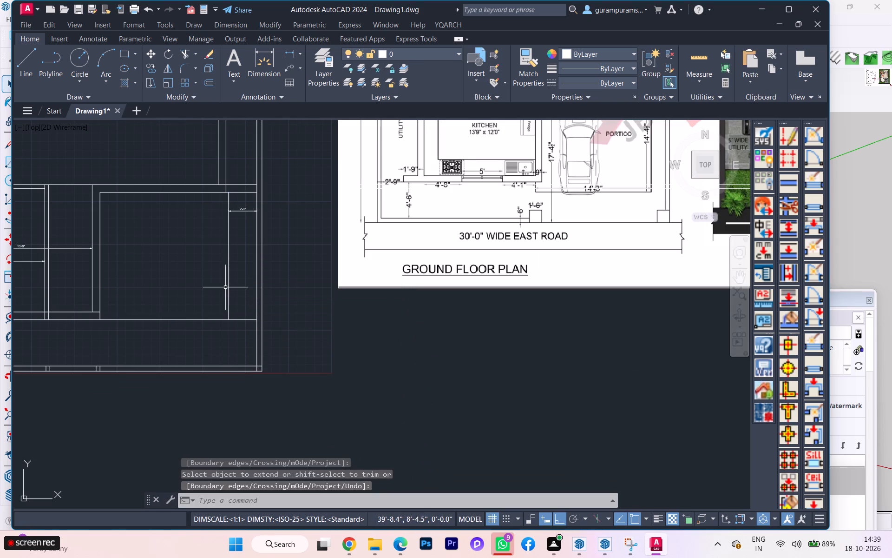
Add a 14'-4" vertical linear dimension from the portico's dining-side wall line toward the road.
scroll(533, 256, down, 1)
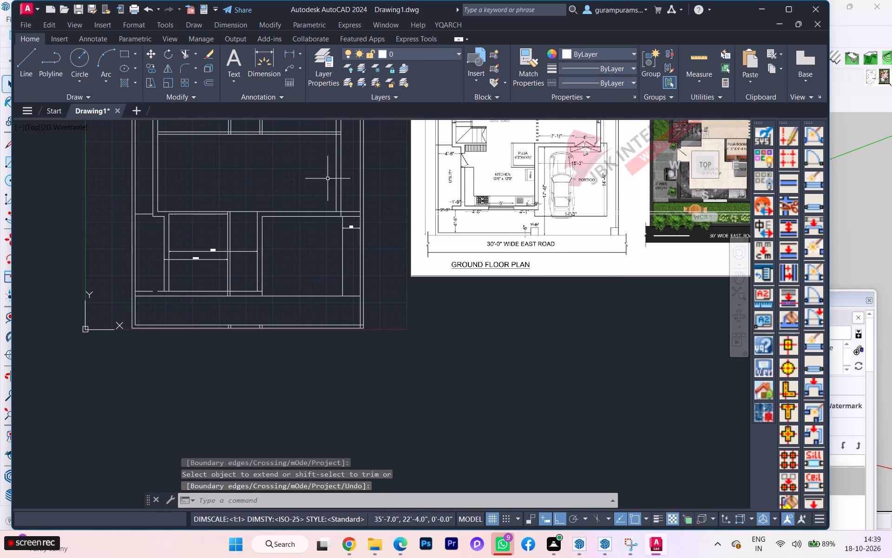
click(292, 51)
scroll(323, 224, up, 2)
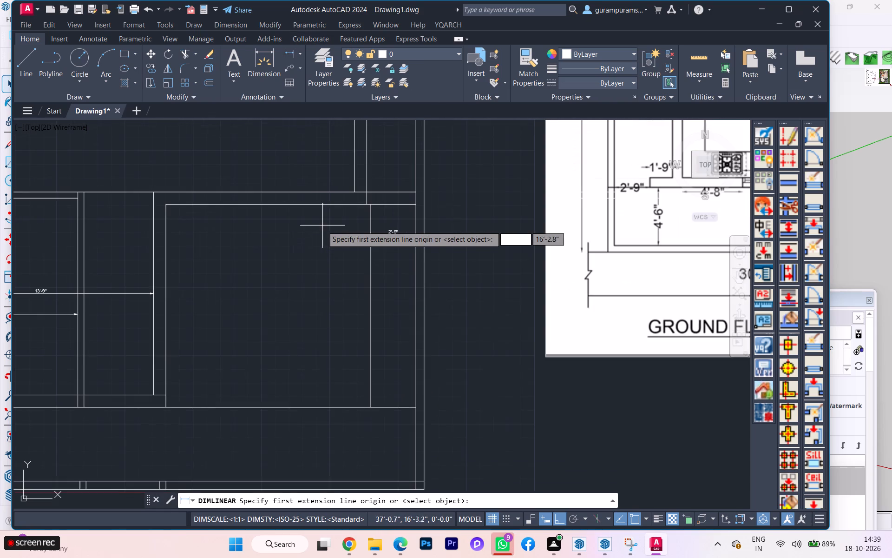
click(319, 205)
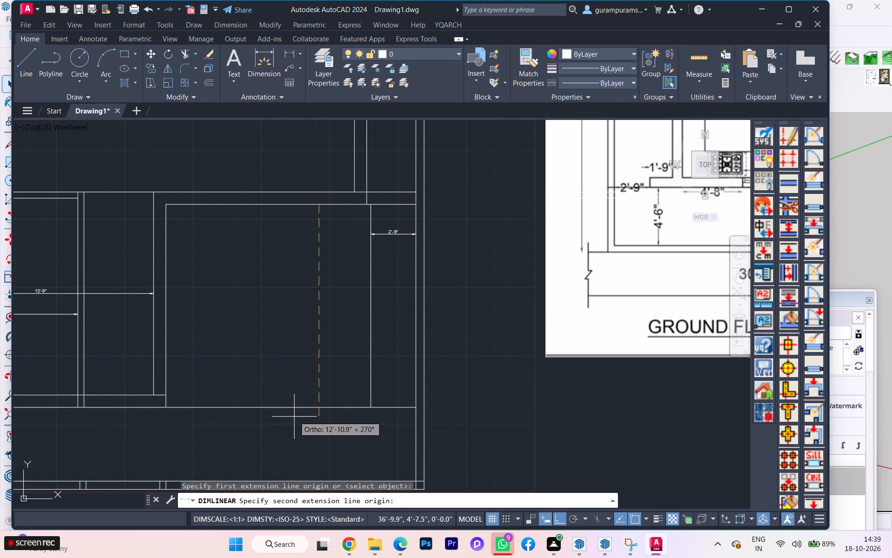
text(14'4)
key(Return)
click(295, 419)
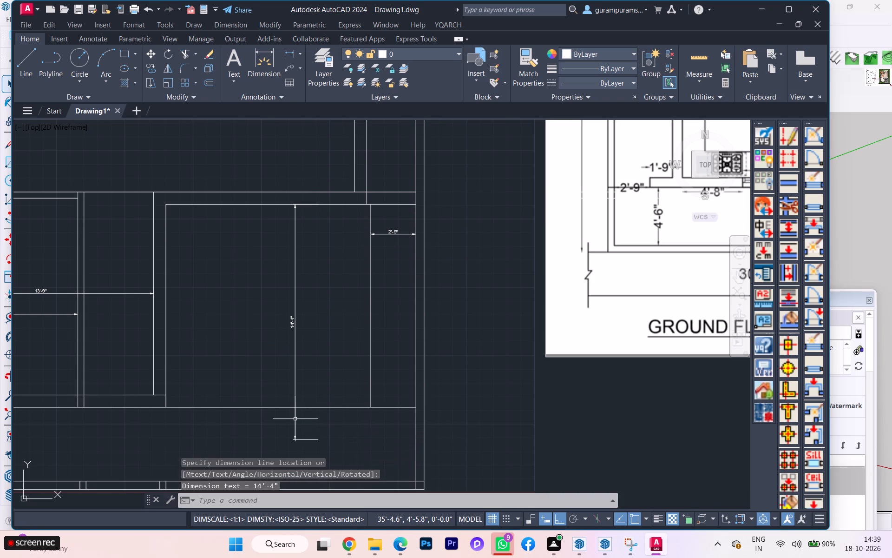
click(342, 408)
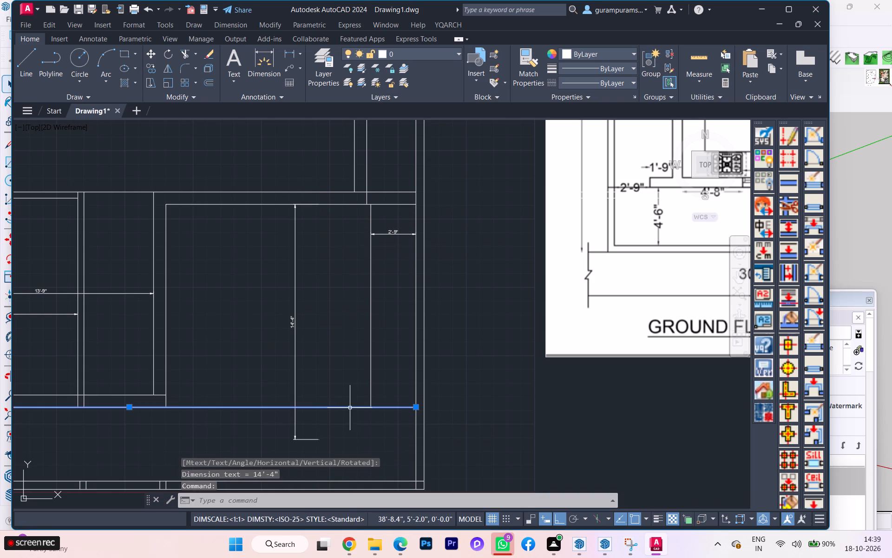
key(Escape)
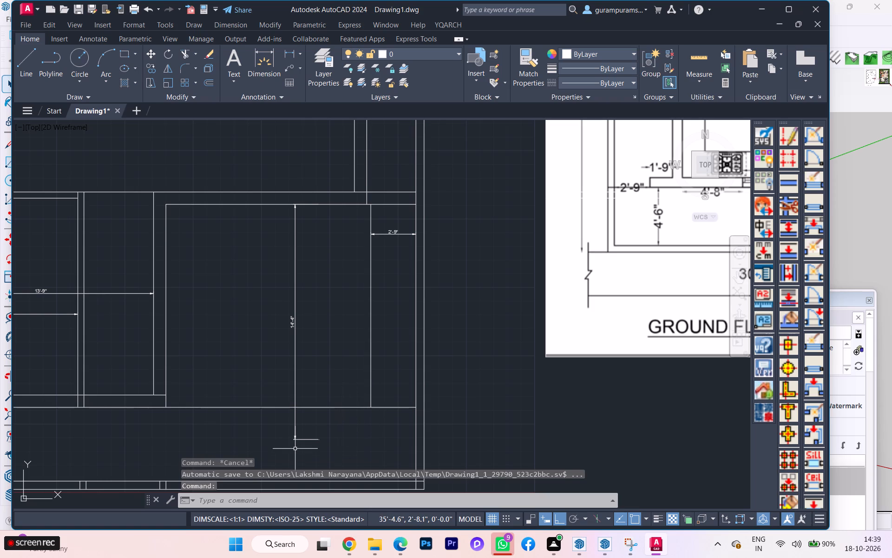
Draw a horizontal line about 16' long from the +X compound wall's inner line at the 14'-4" dimension's road-side end, ending in line with the kitchen wall.
key(l)
key(Return)
scroll(302, 450, up, 2)
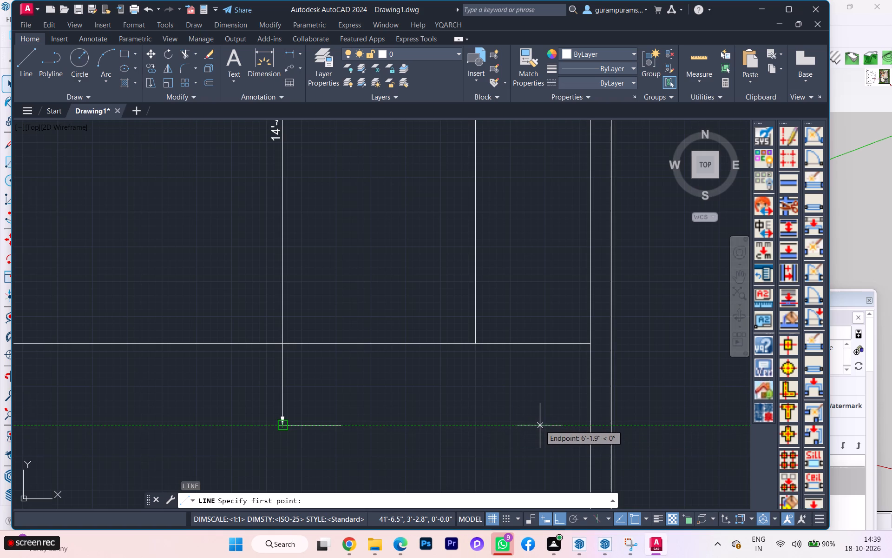
click(591, 424)
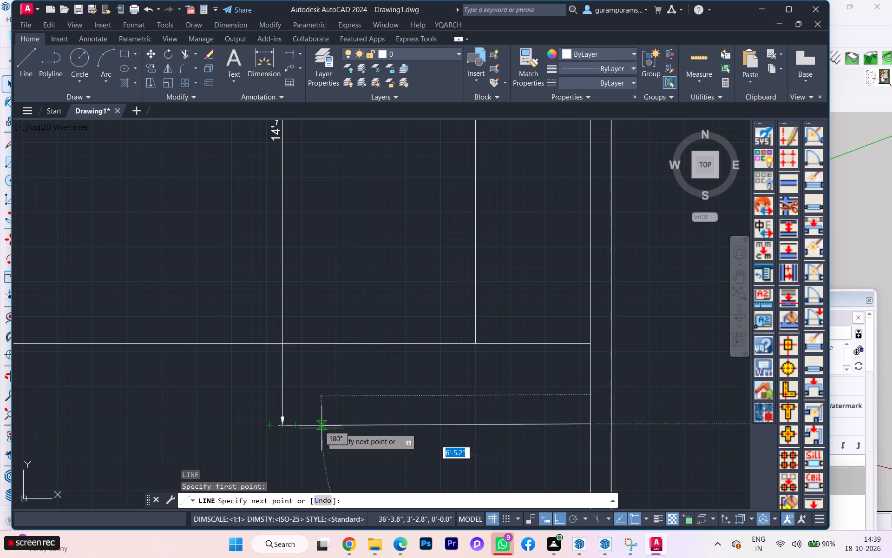
scroll(182, 423, down, 2)
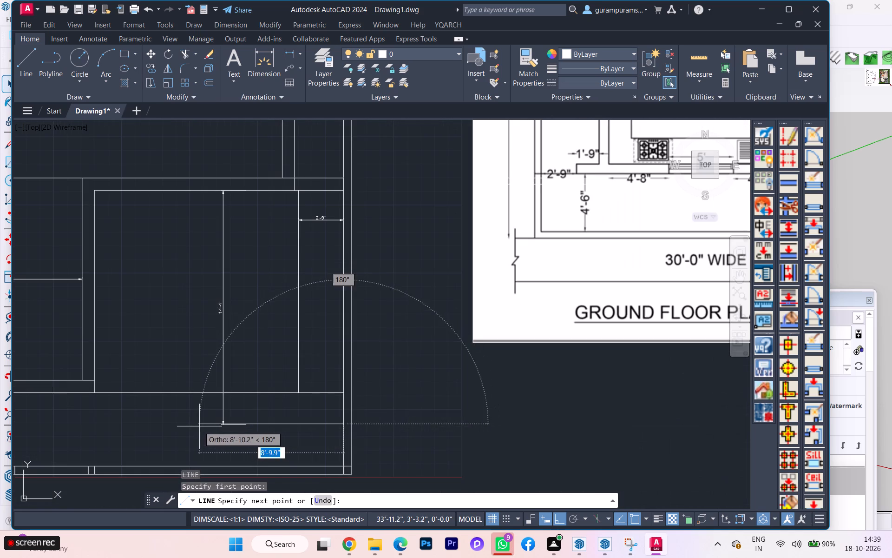
scroll(359, 426, down, 2)
scroll(260, 432, up, 3)
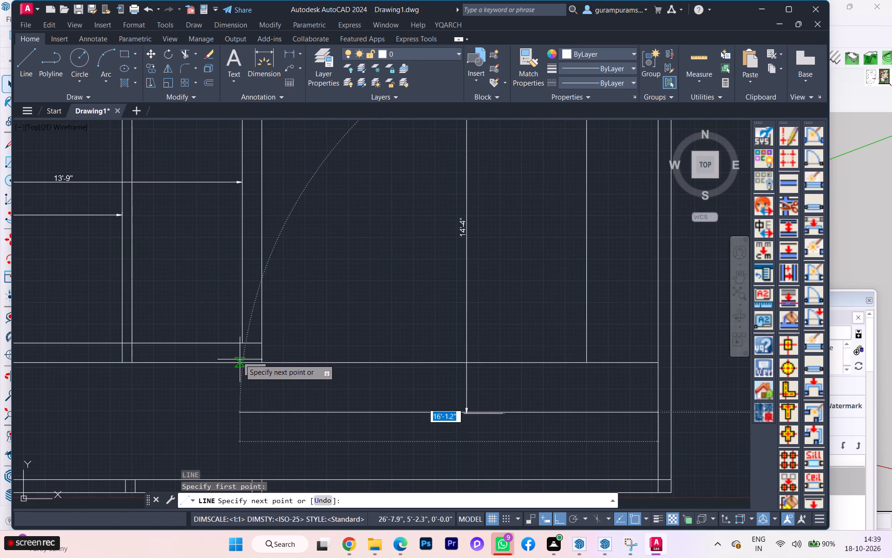
click(243, 412)
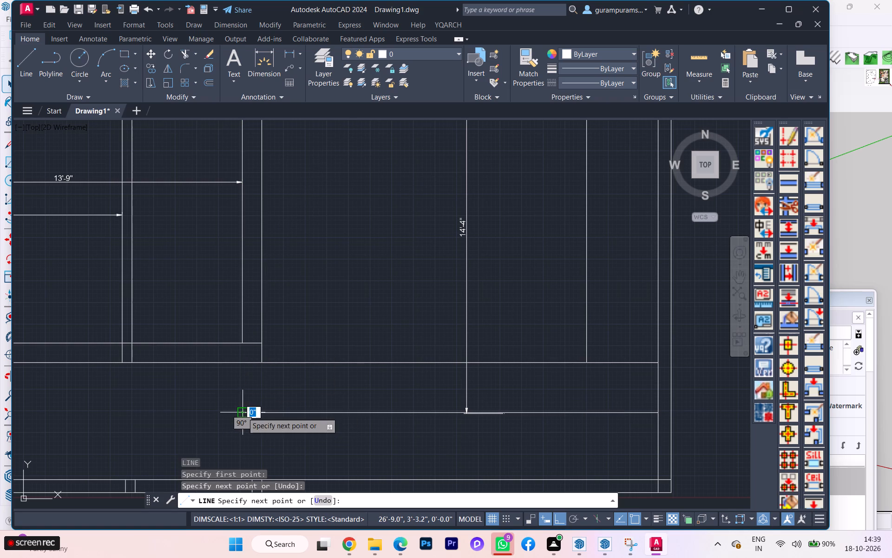
key(space)
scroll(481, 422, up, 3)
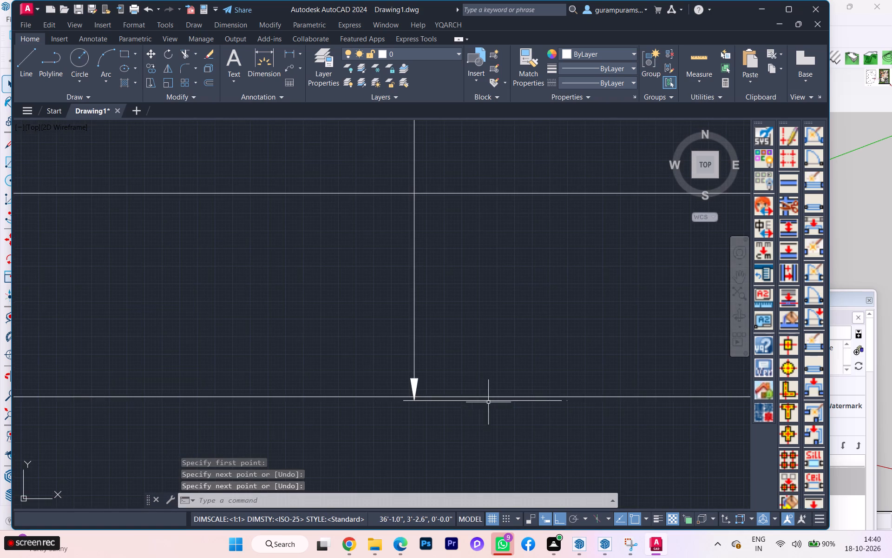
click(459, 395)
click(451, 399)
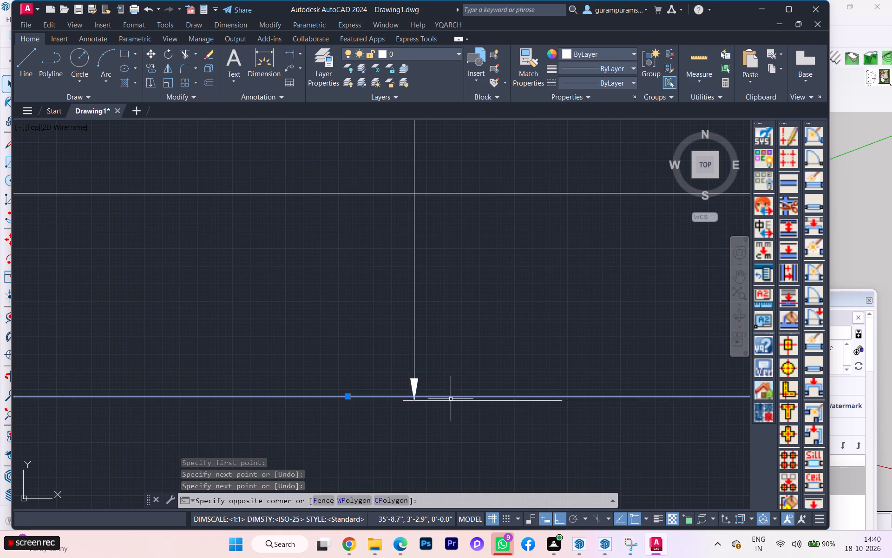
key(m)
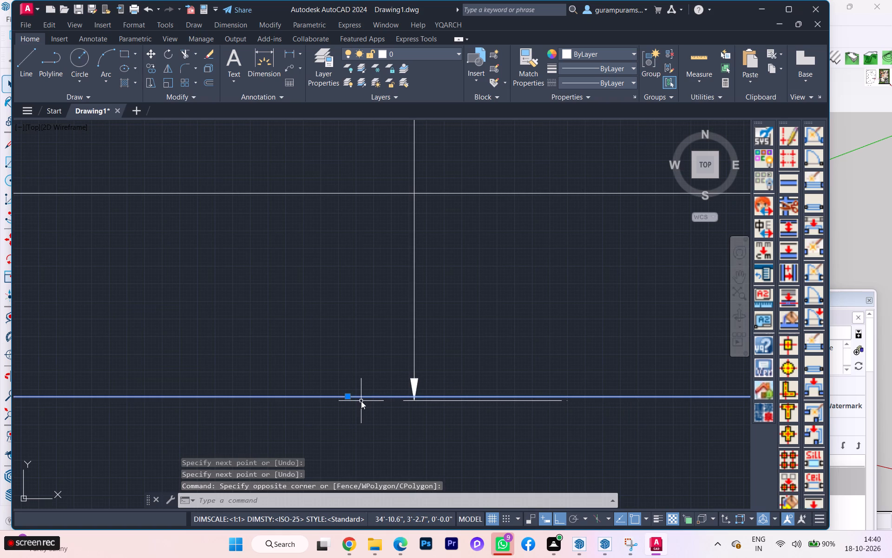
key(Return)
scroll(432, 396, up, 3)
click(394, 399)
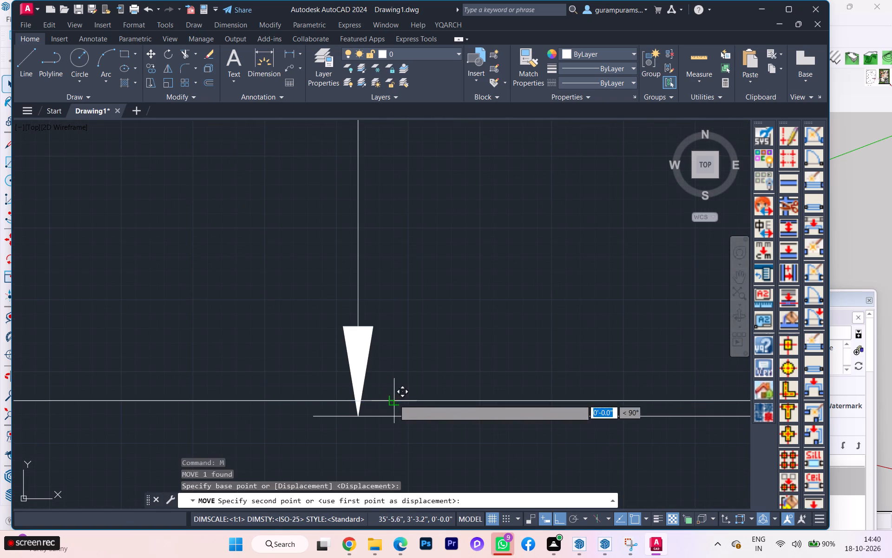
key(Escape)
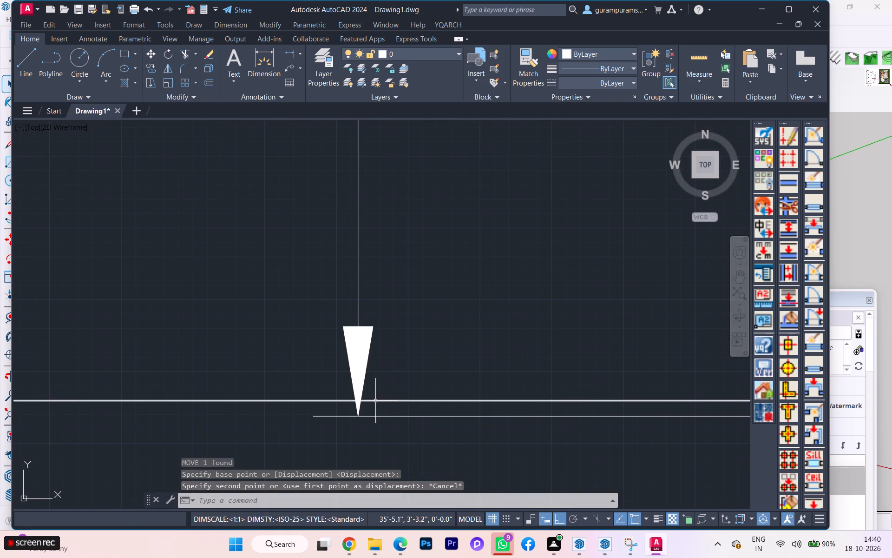
Move the new horizontal portico line onto the tip of the 14'-4" dimension.
key(space)
click(369, 400)
key(Return)
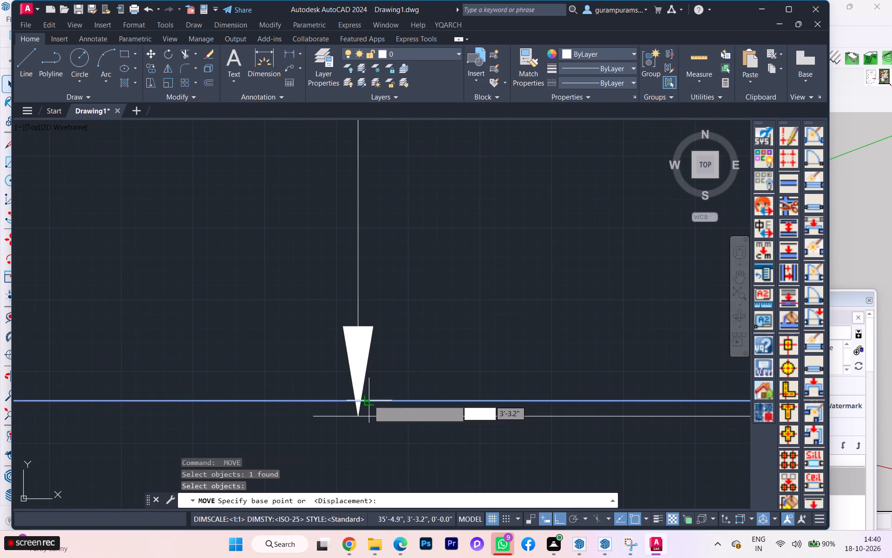
click(365, 400)
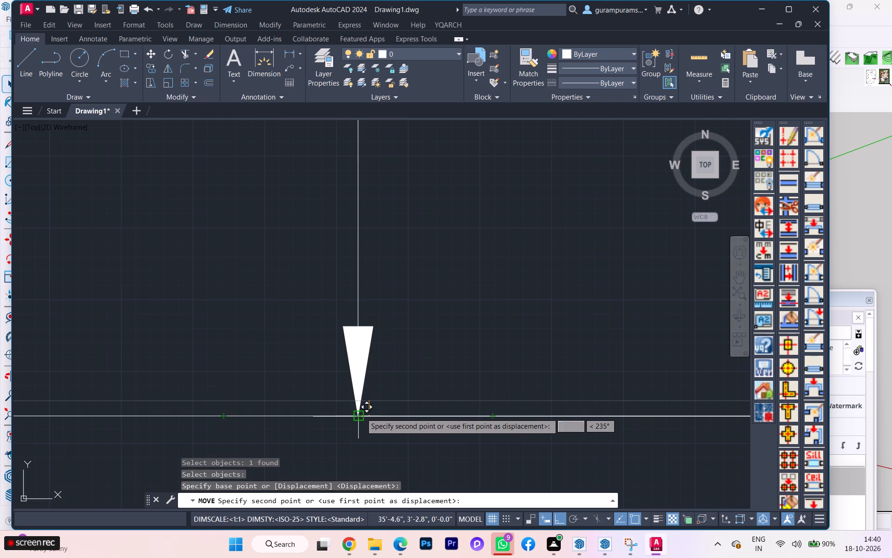
click(361, 412)
scroll(410, 389, down, 7)
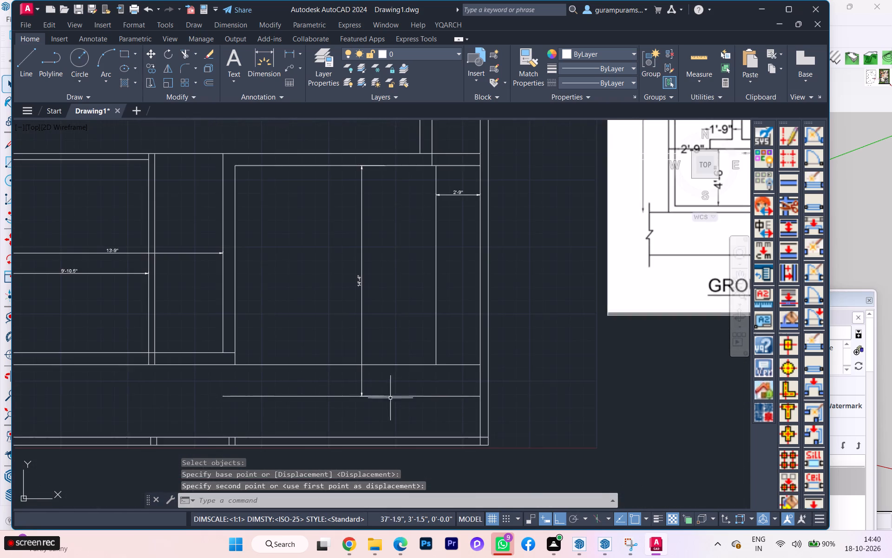
scroll(412, 399, up, 2)
scroll(505, 406, down, 3)
key(space)
scroll(399, 393, up, 1)
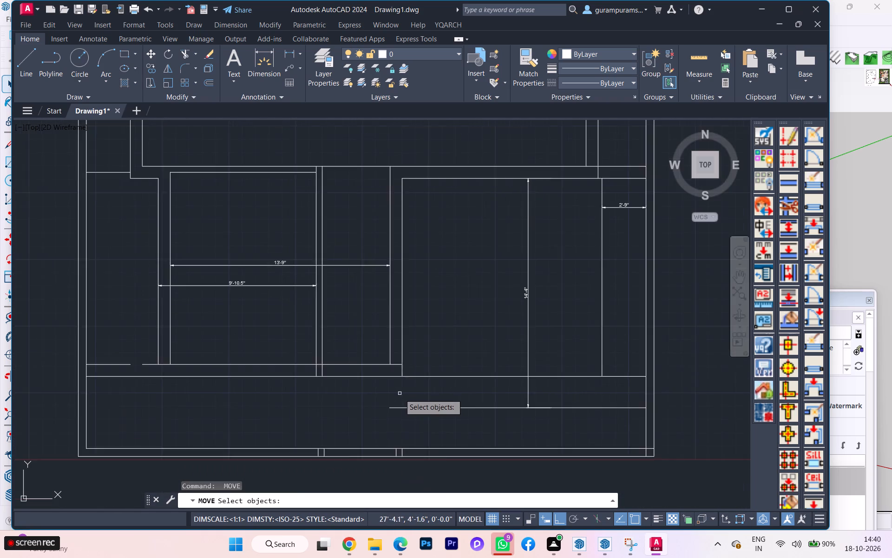
scroll(400, 394, up, 1)
key(Escape)
Draw a vertical line from the portico line's kitchen-side end to the outer line of the road-side wall.
key(l)
key(Return)
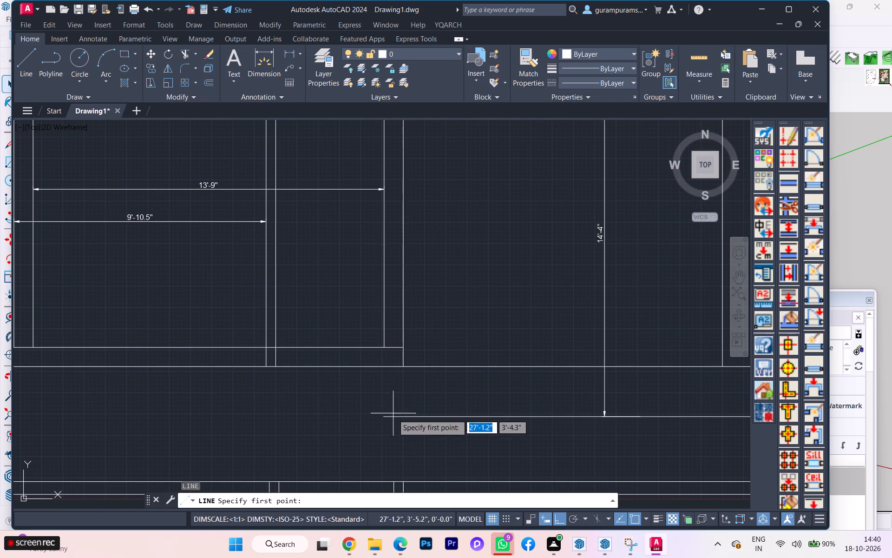
click(389, 418)
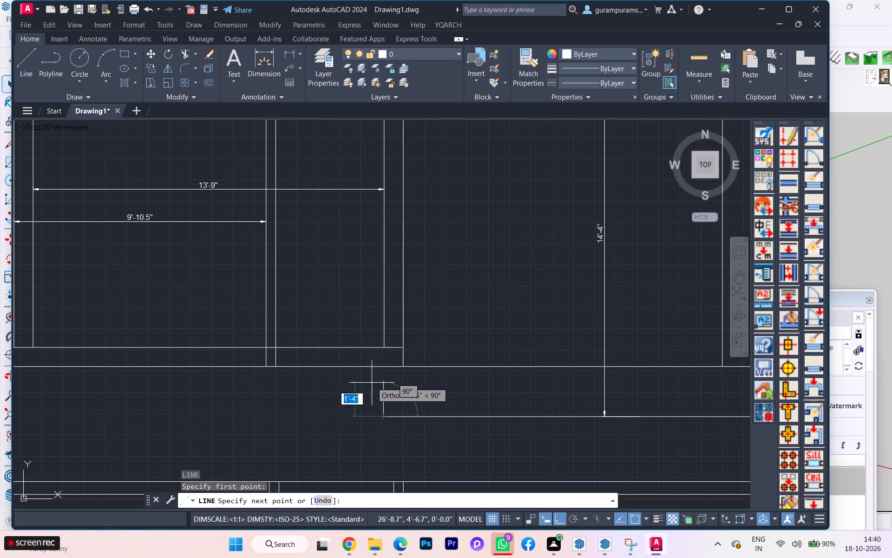
click(384, 366)
key(space)
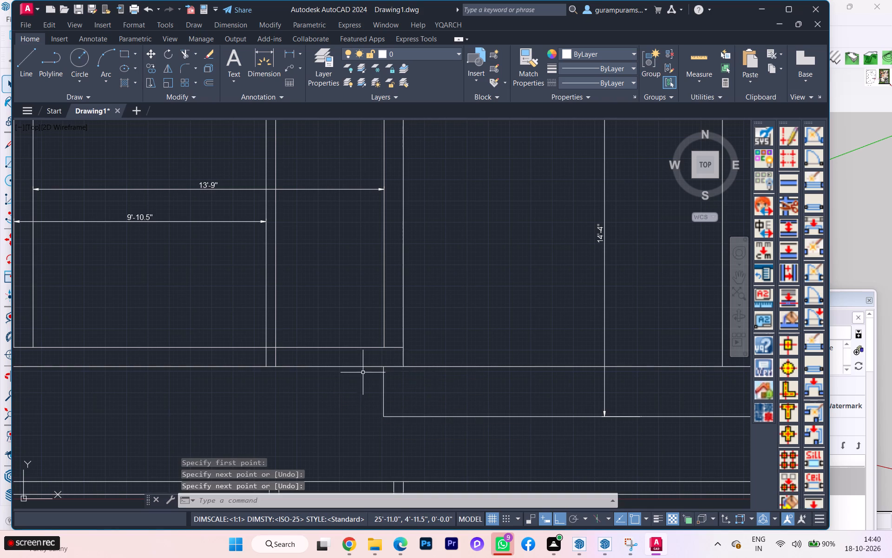
Trim the old road-side wall line across the portico and across the 2'-9" setback to the +X compound wall.
scroll(288, 391, down, 2)
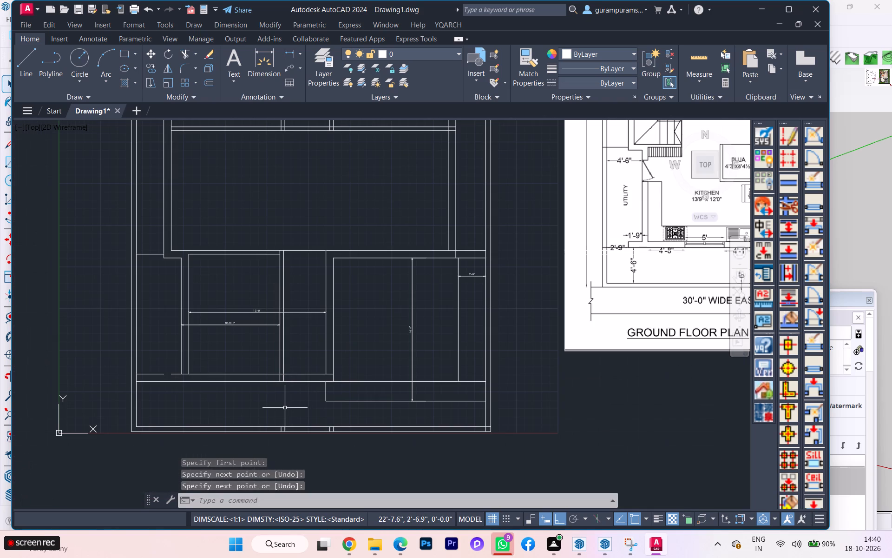
text(tr)
key(Return)
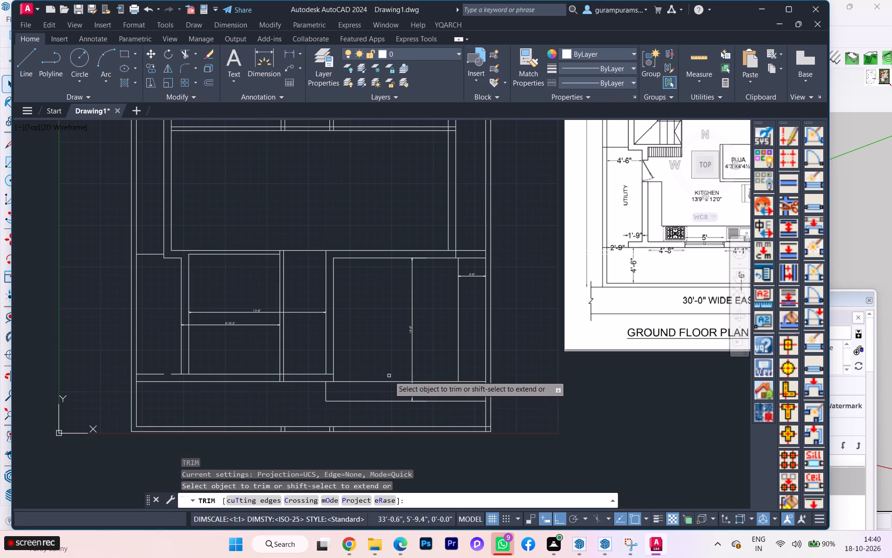
click(383, 383)
scroll(384, 383, down, 1)
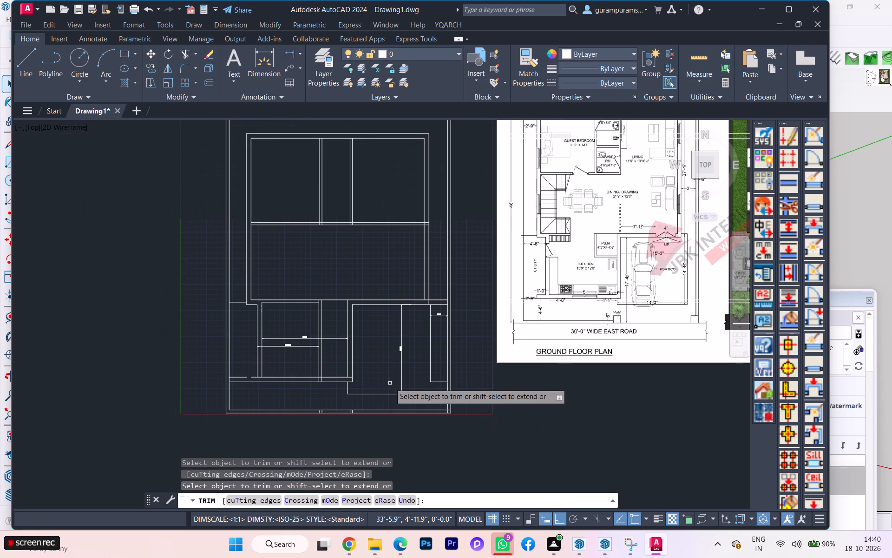
scroll(439, 386, up, 1)
click(440, 381)
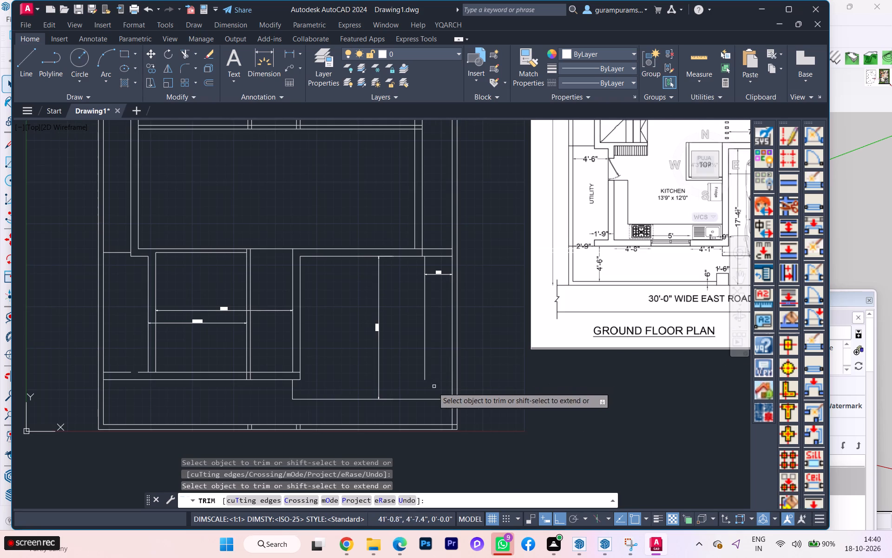
Extend the portico's +X vertical line to the new horizontal portico line.
key(e)
key(x)
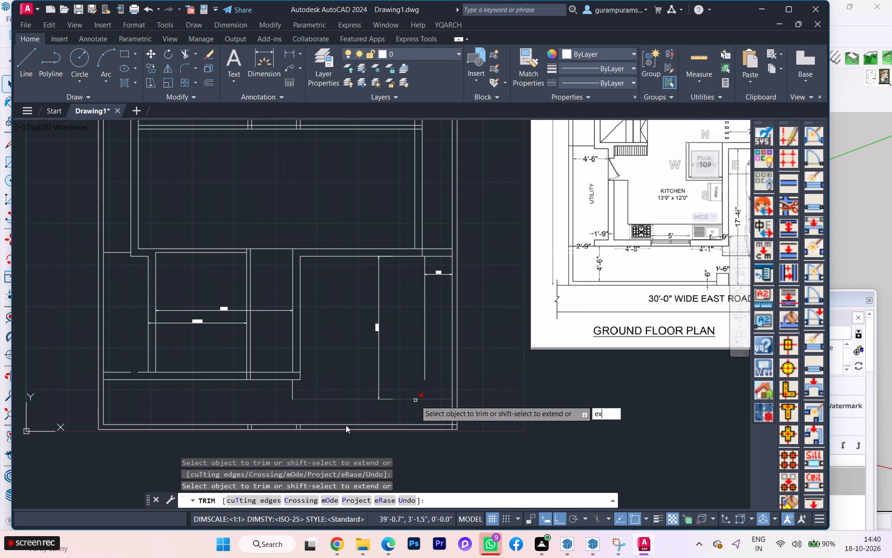
key(Escape)
text(ex)
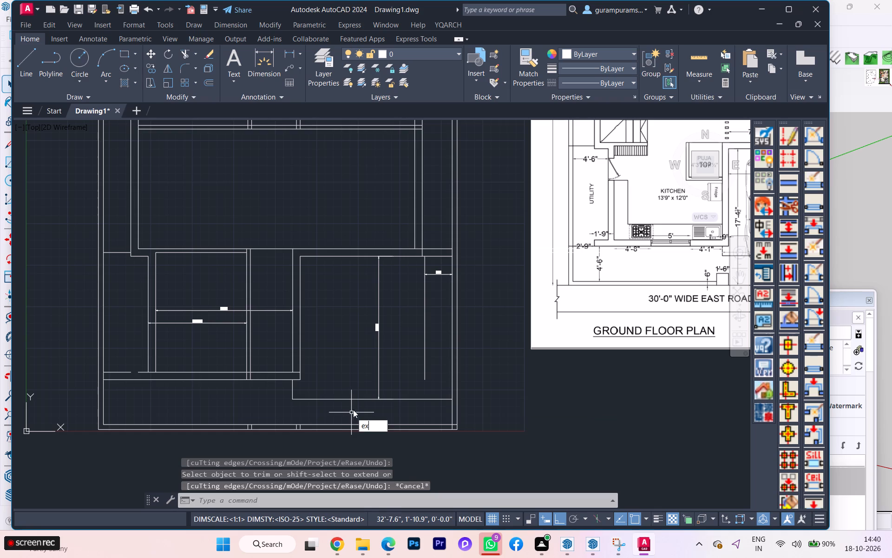
key(Return)
click(424, 365)
key(space)
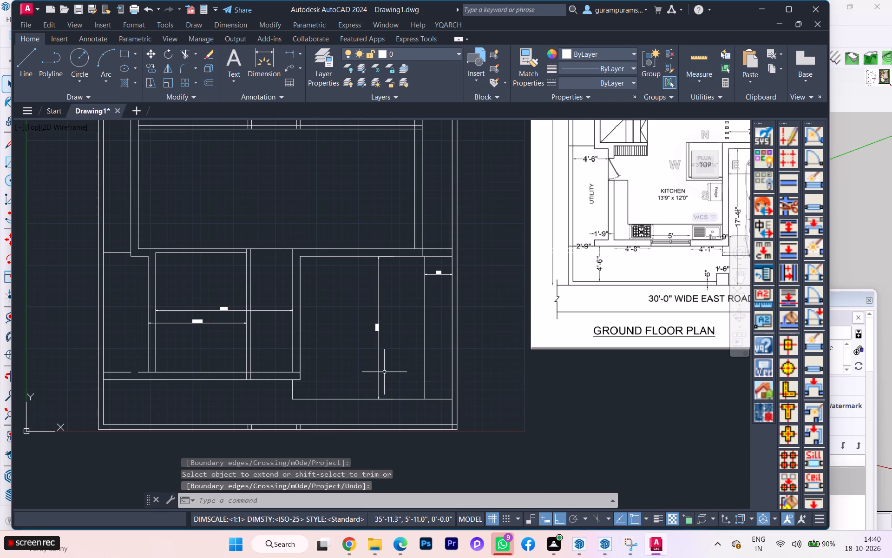
Trim the dining-side wall lines crossing the gap between the portico's +X line and the +X compound wall.
scroll(388, 366, down, 2)
scroll(388, 364, up, 2)
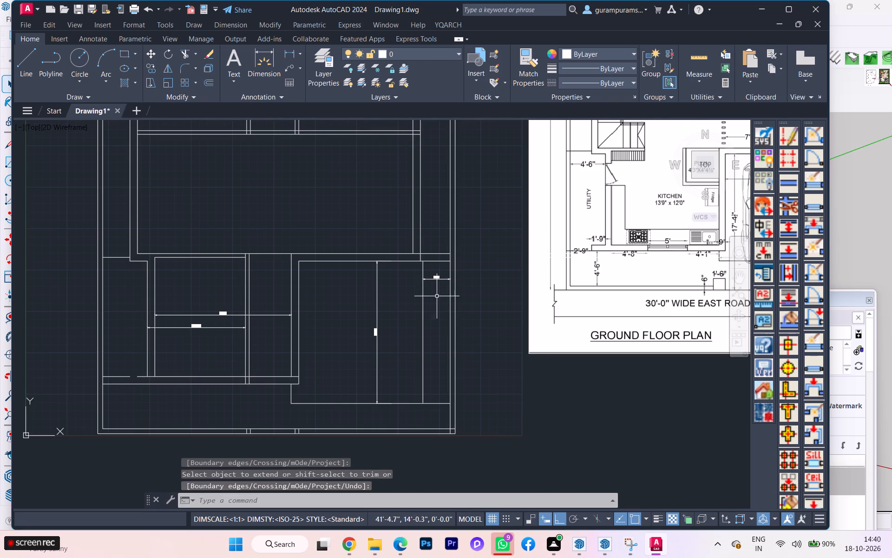
key(t)
key(r)
key(Return)
scroll(427, 266, up, 1)
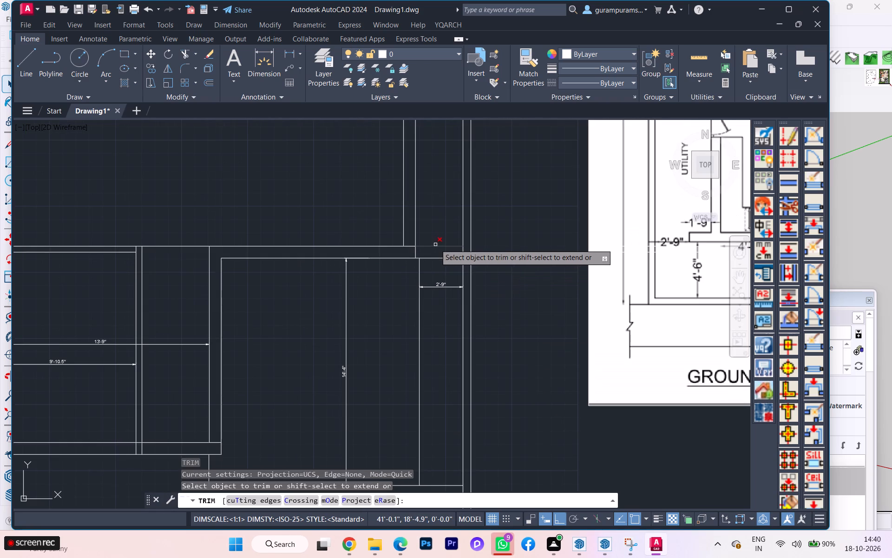
click(435, 244)
click(435, 281)
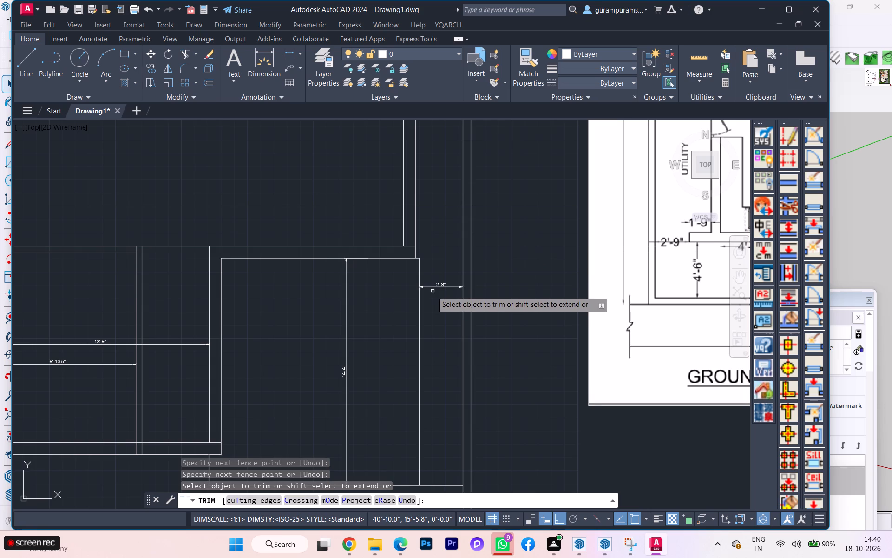
Remove the 2'-9" and 14'-4" portico dimensions and the 13'-9" and 9'-10.5" kitchen dimensions.
click(432, 291)
click(432, 273)
click(436, 283)
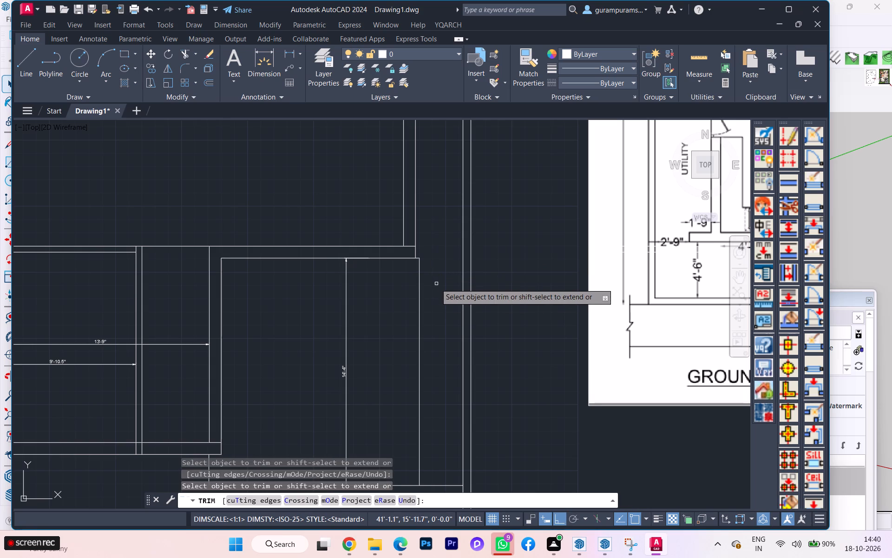
click(347, 319)
click(164, 344)
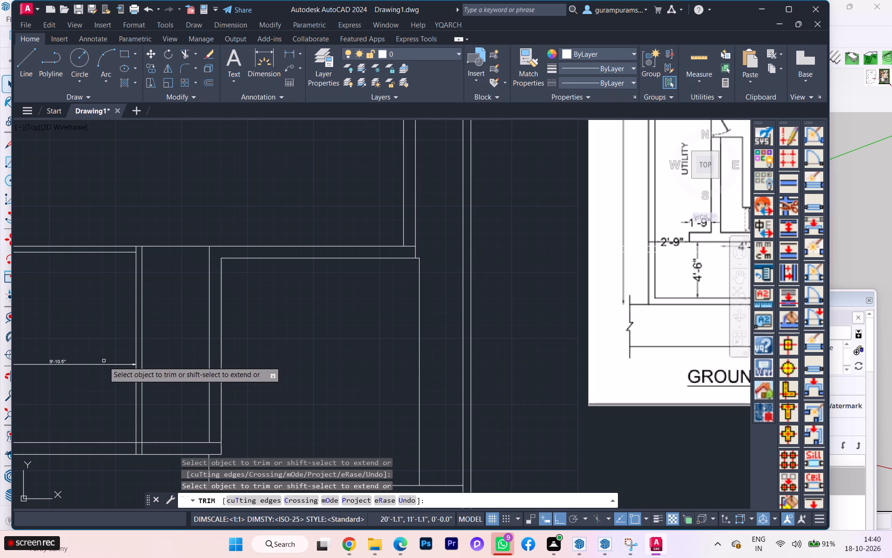
click(101, 364)
scroll(318, 320, down, 1)
scroll(319, 320, up, 1)
scroll(234, 380, down, 1)
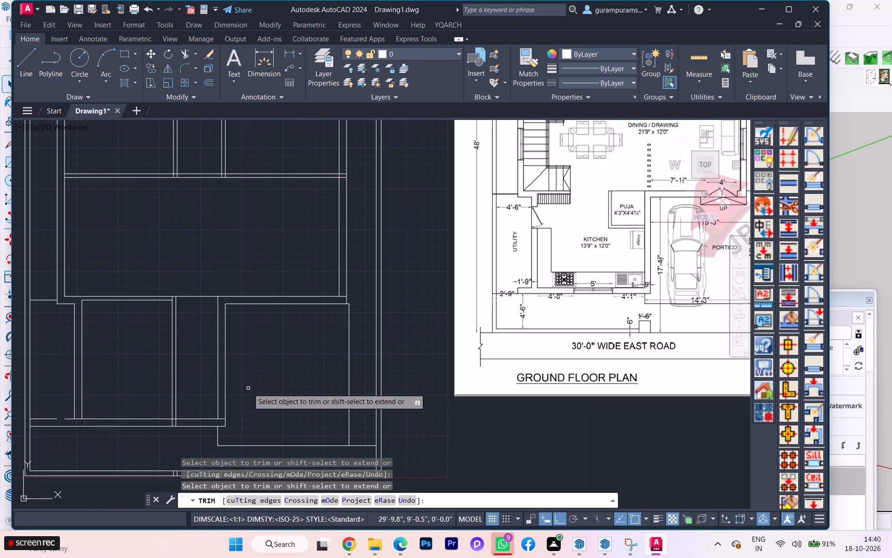
scroll(278, 382, down, 1)
scroll(211, 382, up, 1)
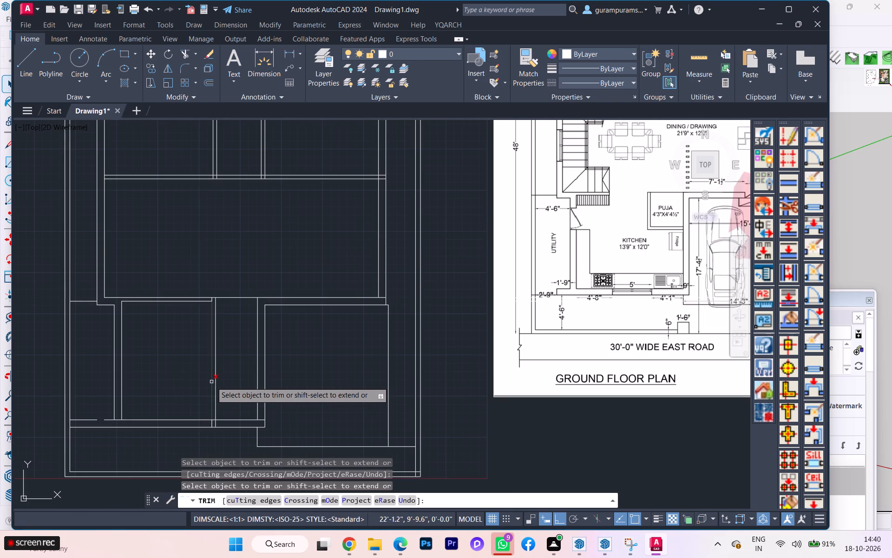
key(space)
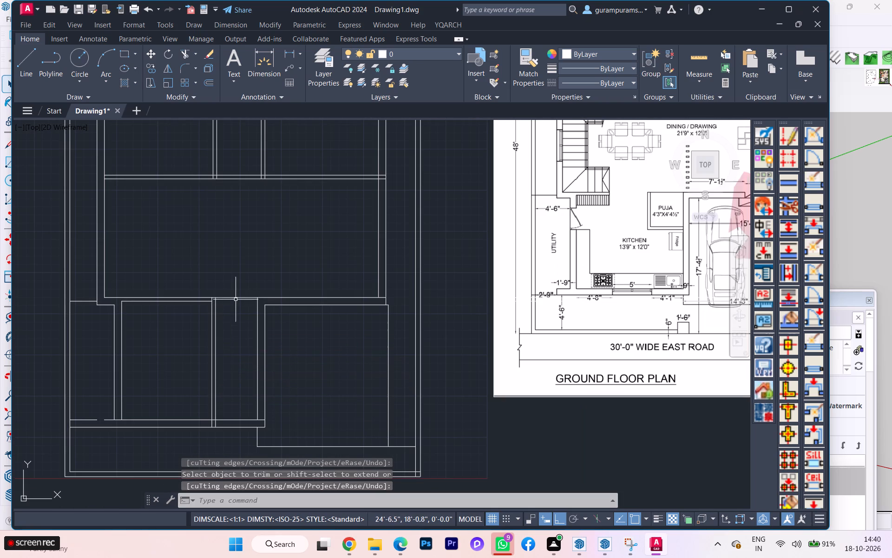
Offset the dining-side wall line above the puja space by 4'-4.5" toward the road.
click(236, 298)
key(o)
key(Return)
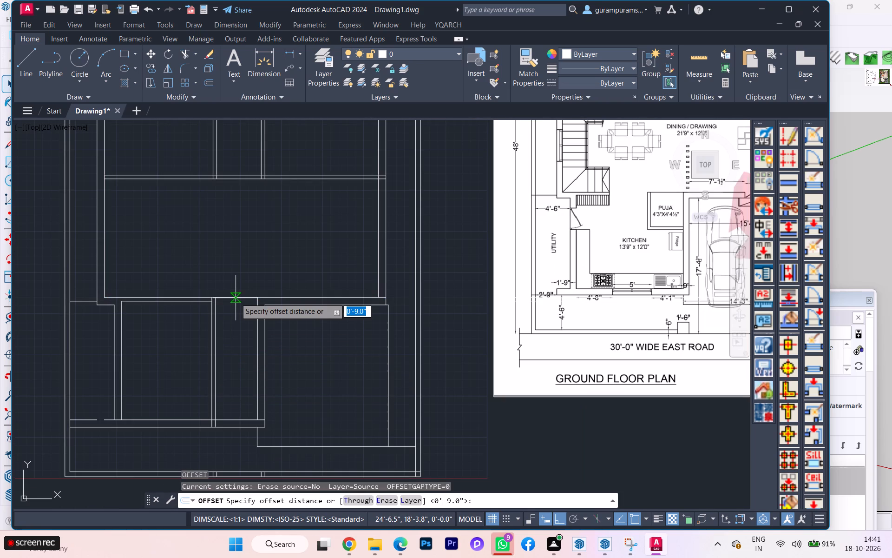
click(236, 298)
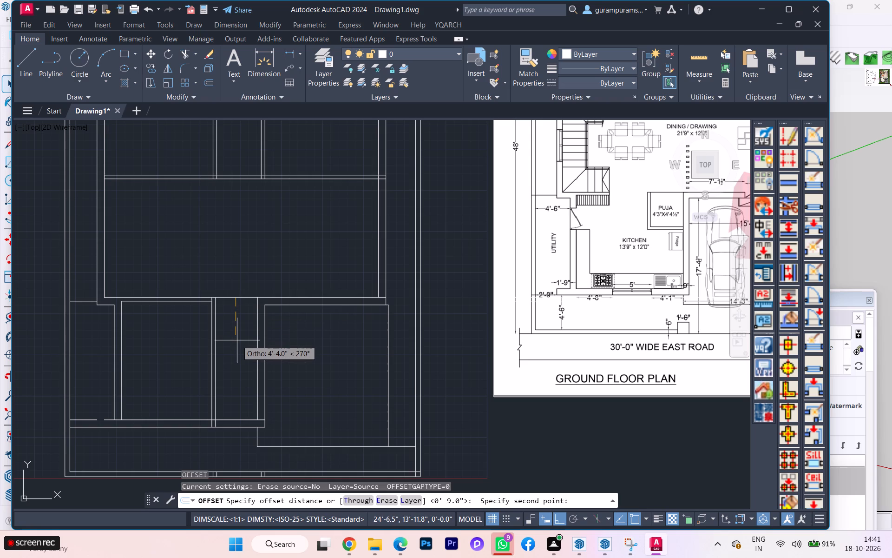
key(1)
key(BackSpace)
text(4')
text(4.50)
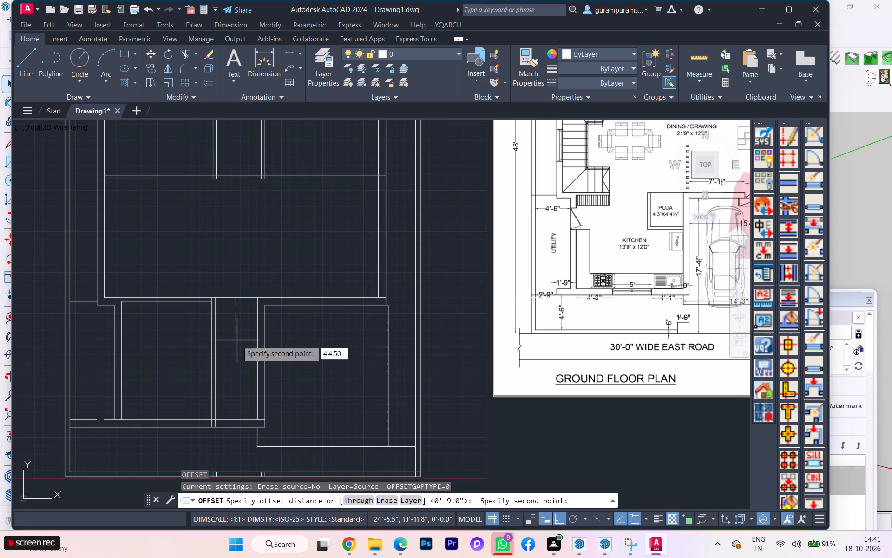
key(Return)
click(230, 340)
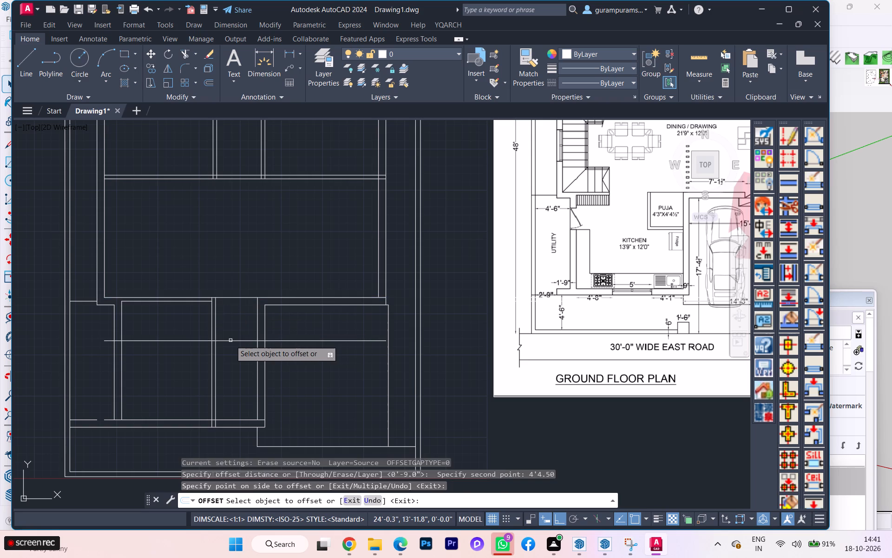
Offset the new puja line 4.5" toward the road to form the puja wall thickness.
scroll(230, 340, up, 1)
click(230, 342)
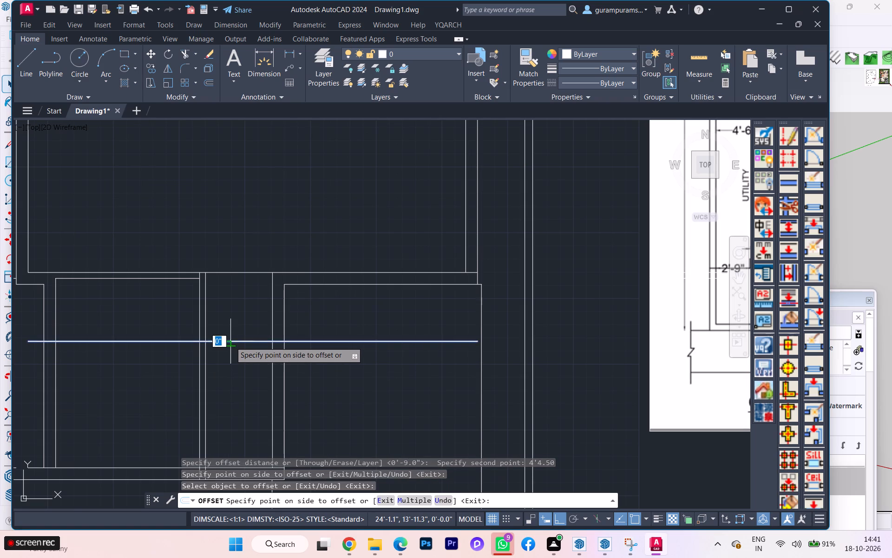
text(4.5)
key(Return)
key(space)
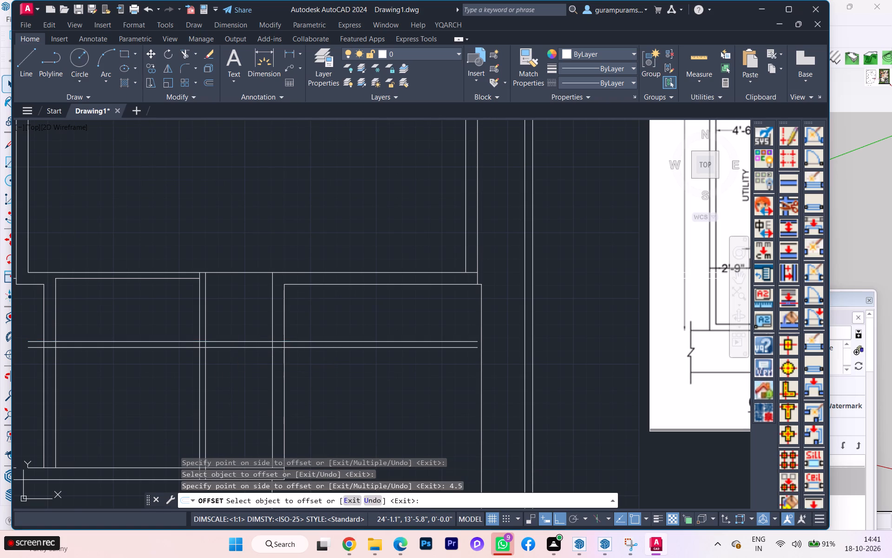
Trim the puja wall lines where they cross the partition on the kitchen side and the portico-side wall.
key(t)
key(r)
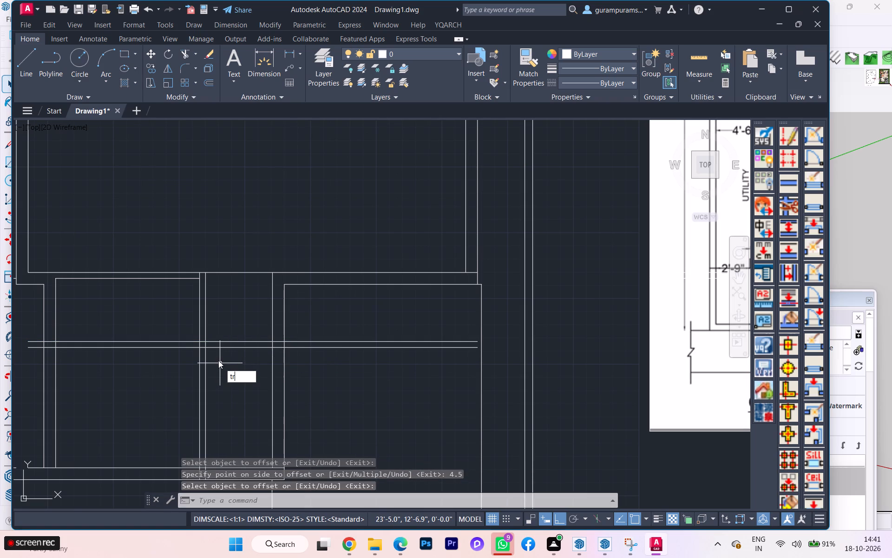
key(Return)
scroll(183, 346, up, 2)
click(232, 334)
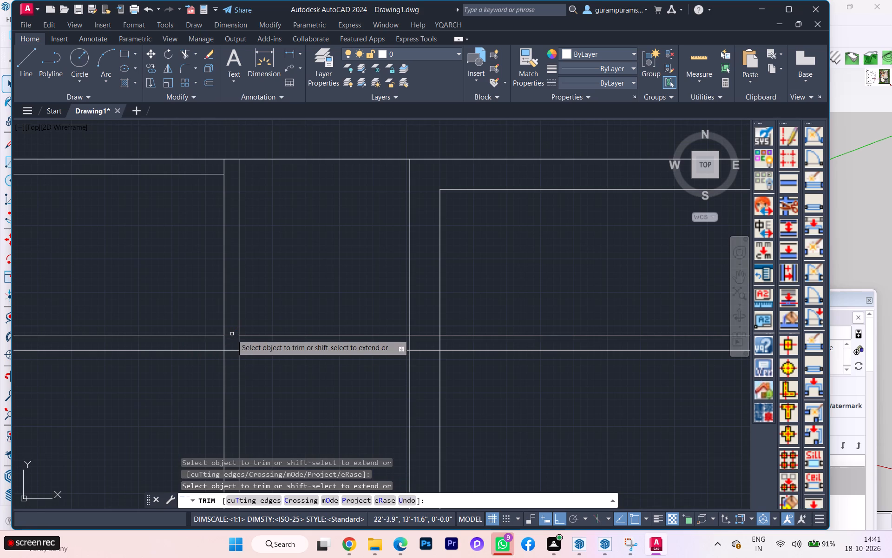
click(235, 343)
click(250, 341)
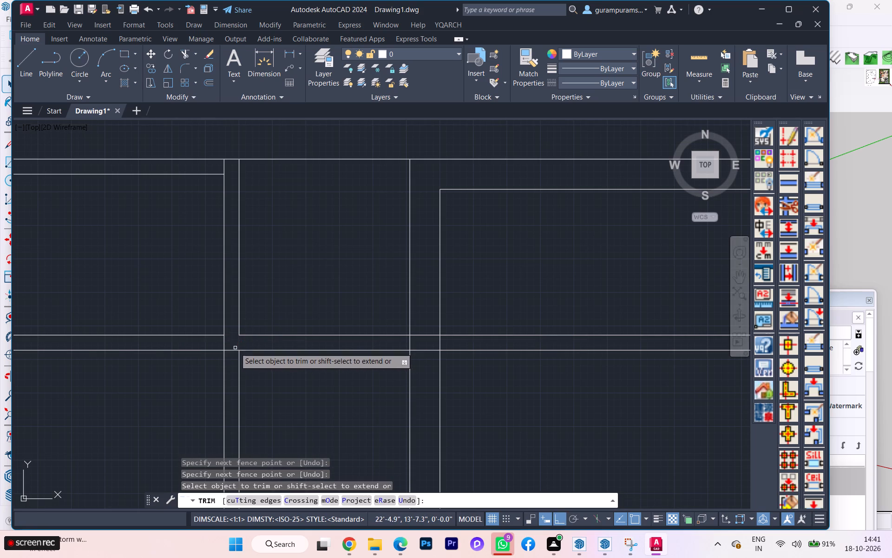
scroll(394, 344, down, 1)
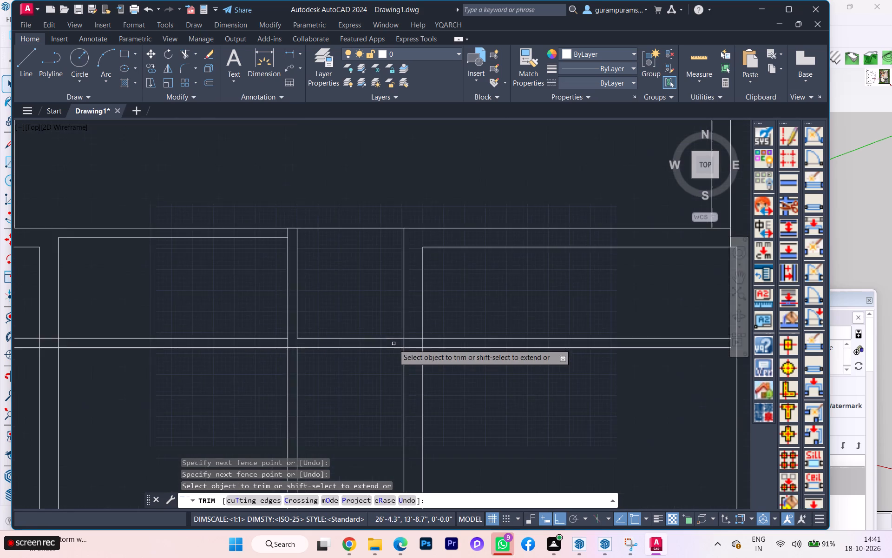
scroll(393, 345, down, 1)
scroll(353, 344, down, 2)
scroll(364, 354, up, 3)
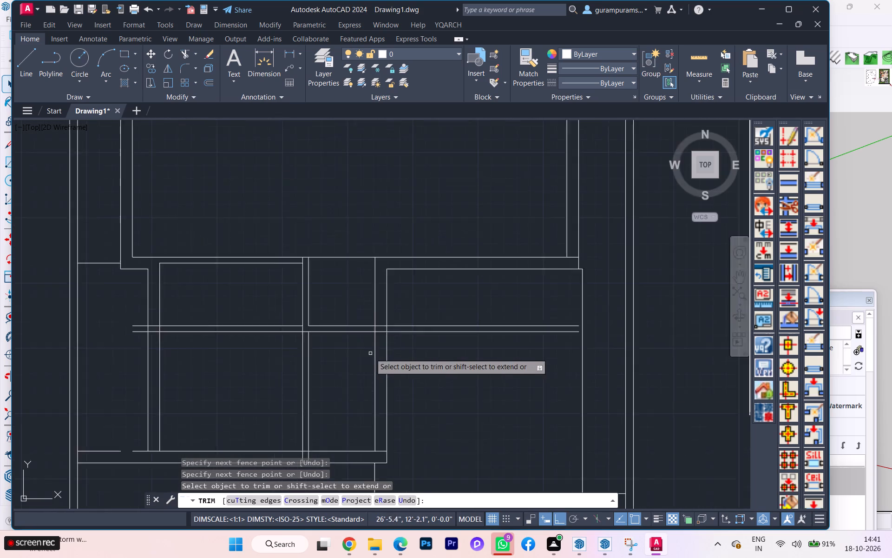
click(387, 306)
click(384, 324)
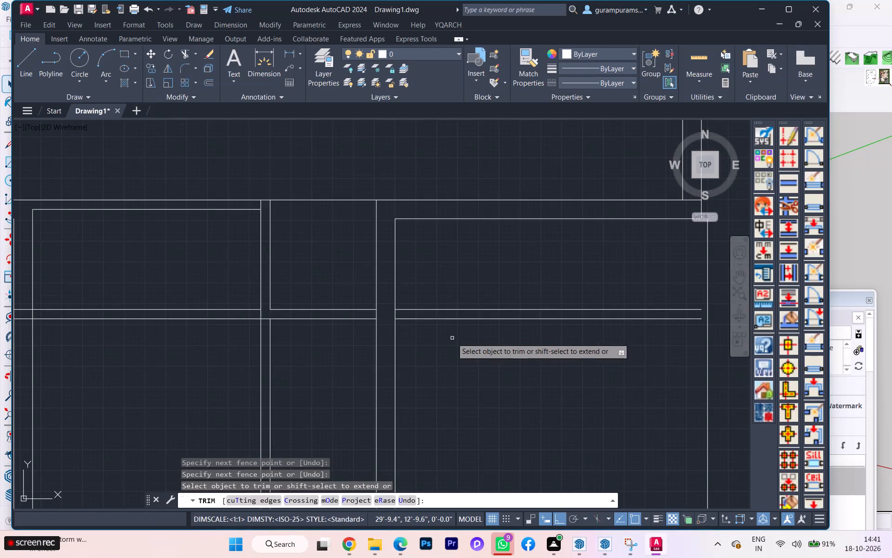
Trim the excess puja wall lines across the portico, the kitchen, the utility-side wall and the utility area.
click(452, 338)
click(451, 301)
click(164, 338)
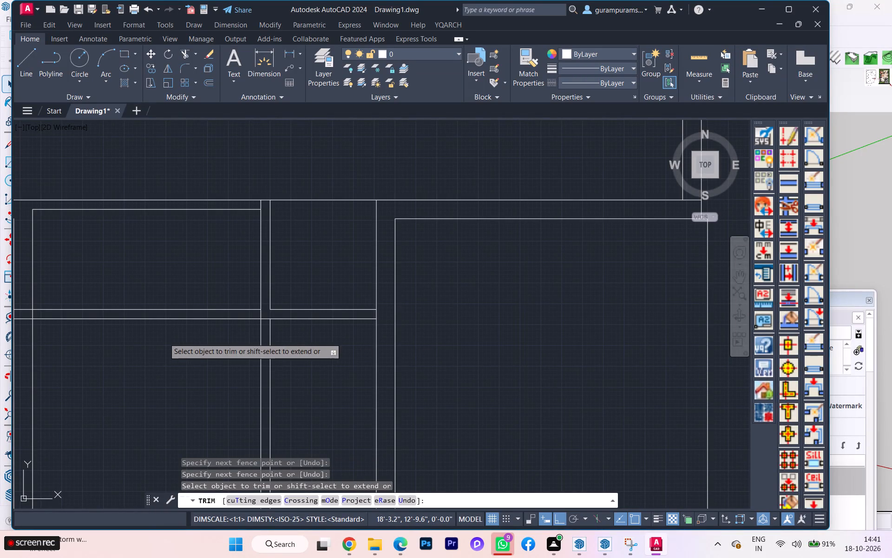
click(173, 306)
scroll(209, 305, down, 2)
scroll(133, 310, up, 3)
click(144, 298)
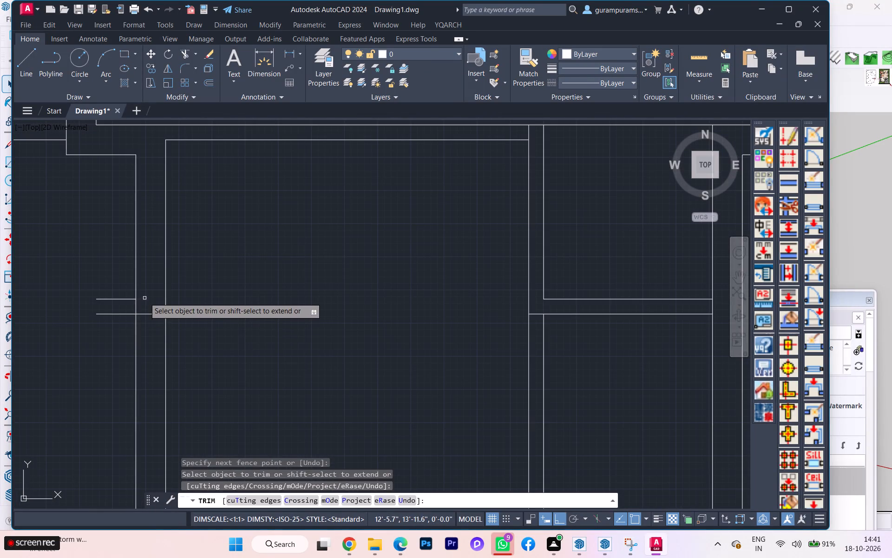
click(150, 325)
click(150, 307)
click(97, 282)
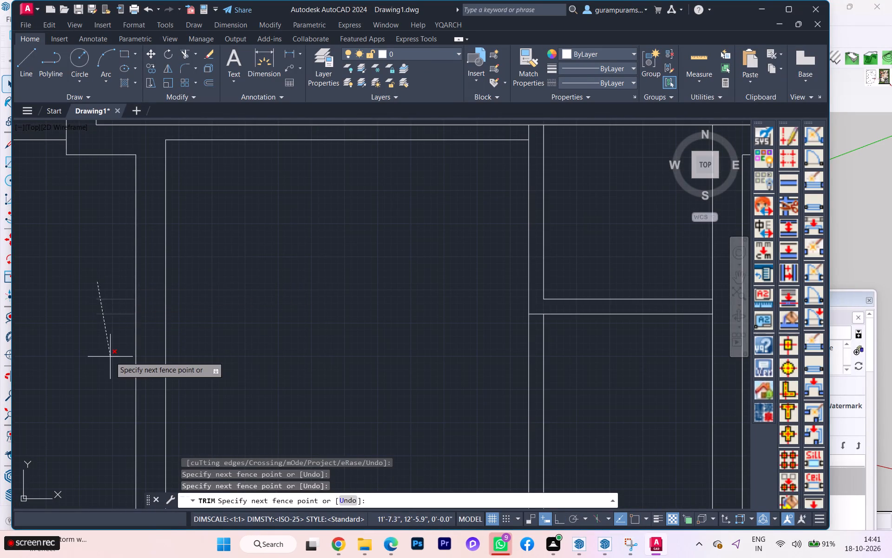
click(110, 357)
scroll(224, 324, down, 3)
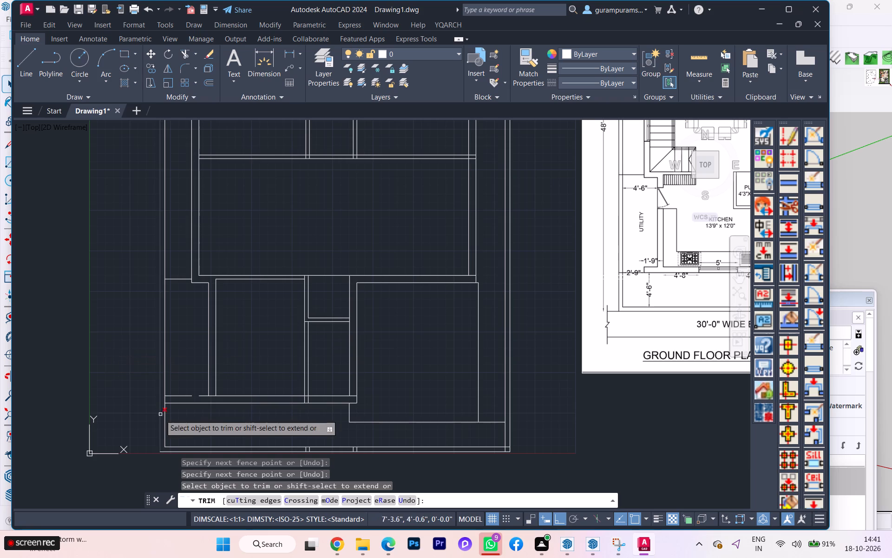
scroll(202, 415, up, 1)
key(Escape)
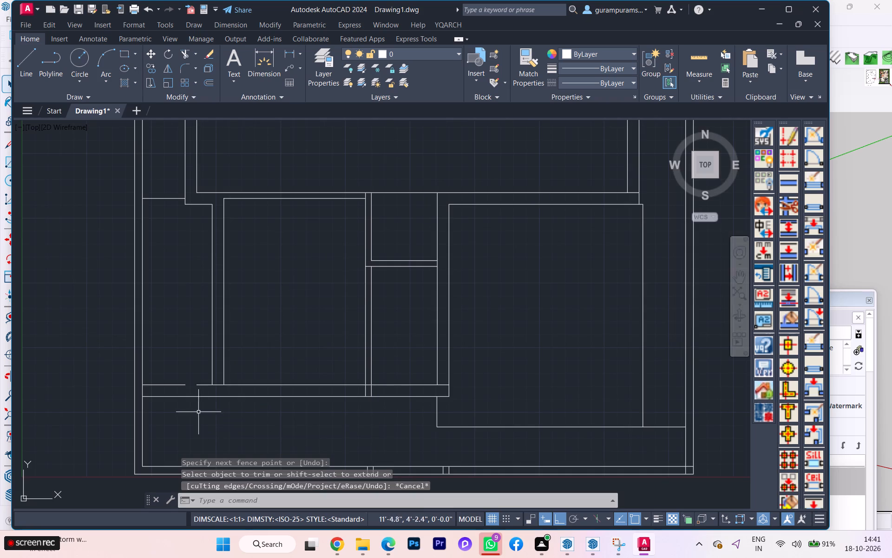
Draw a 1'-9" line from the kitchen's utility-side wall corner along -X, closing it across the road-side wall thickness.
scroll(184, 412, down, 1)
scroll(193, 401, up, 2)
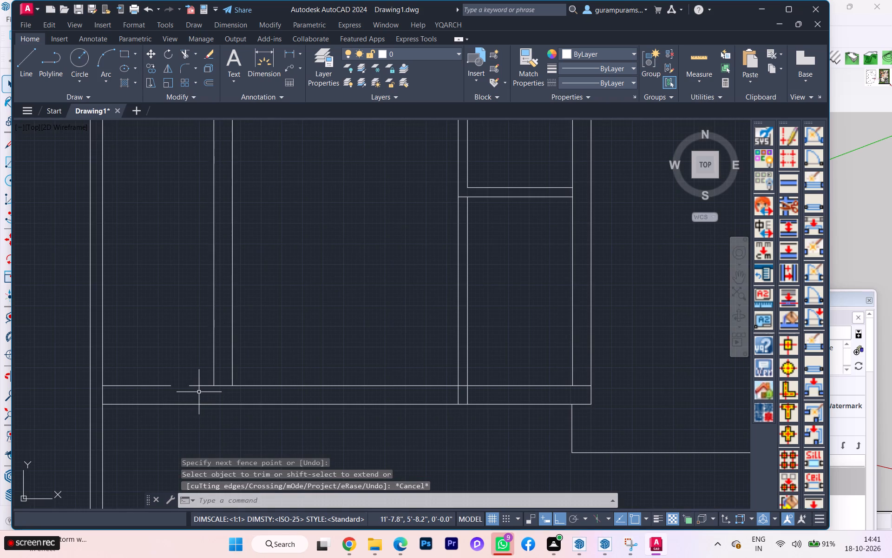
key(l)
key(Return)
scroll(199, 388, up, 1)
click(223, 384)
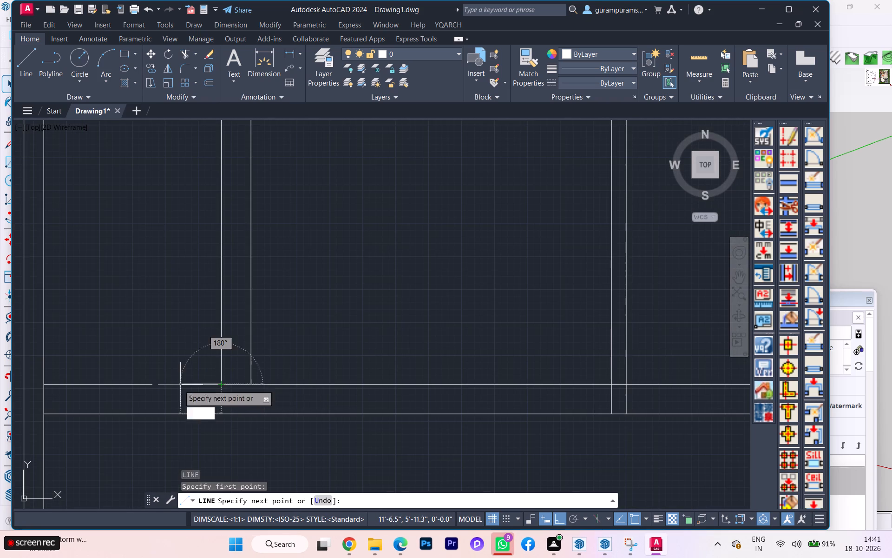
text(1'9)
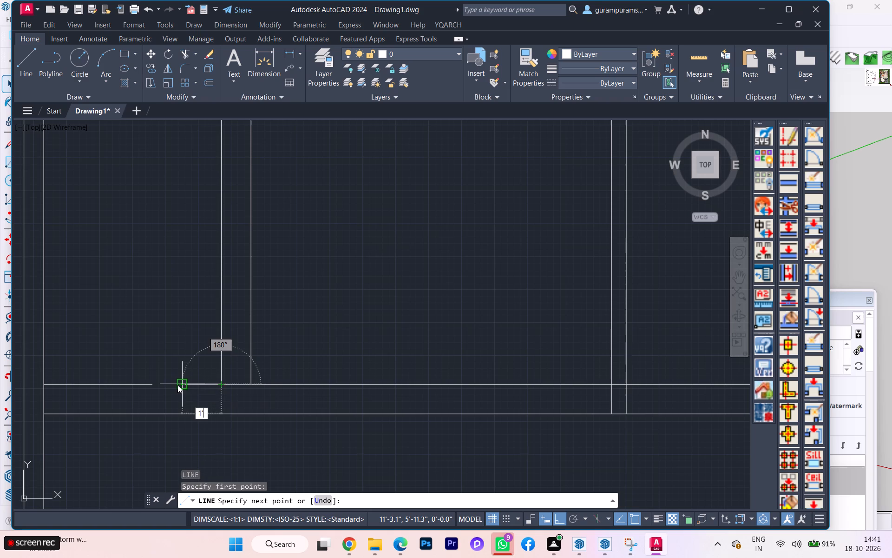
key(Return)
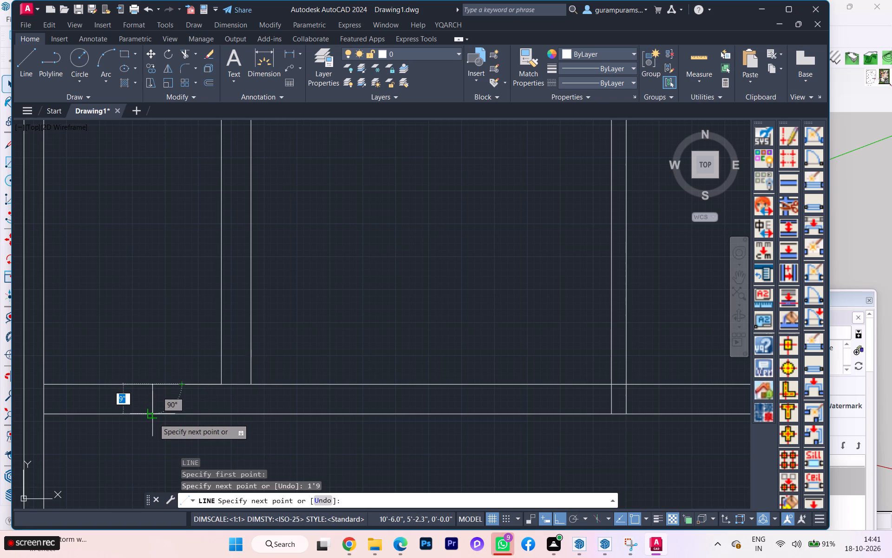
click(154, 418)
key(space)
scroll(111, 418, down, 4)
scroll(111, 417, up, 2)
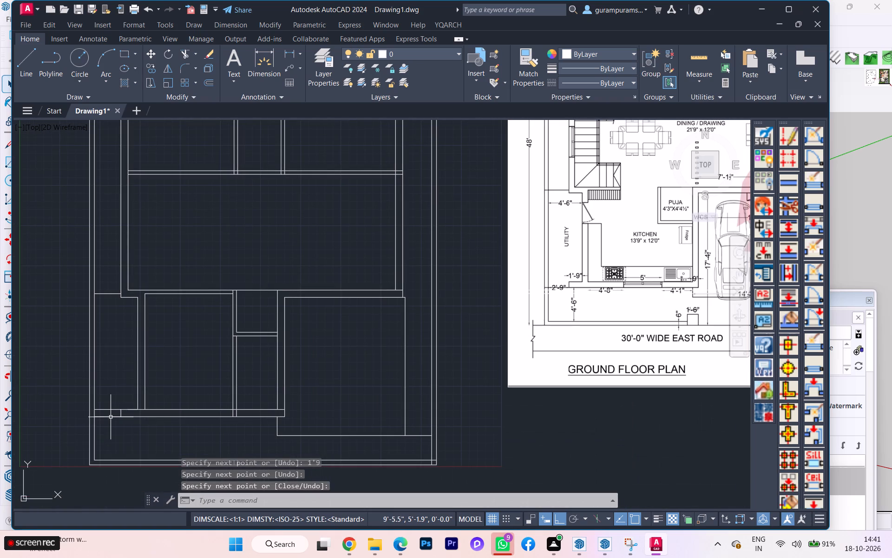
Trim the road-side kitchen wall lines beyond the 1'-9" projection and across the utility-side wall junction.
scroll(111, 417, up, 2)
text(tr)
key(Return)
click(104, 381)
click(118, 443)
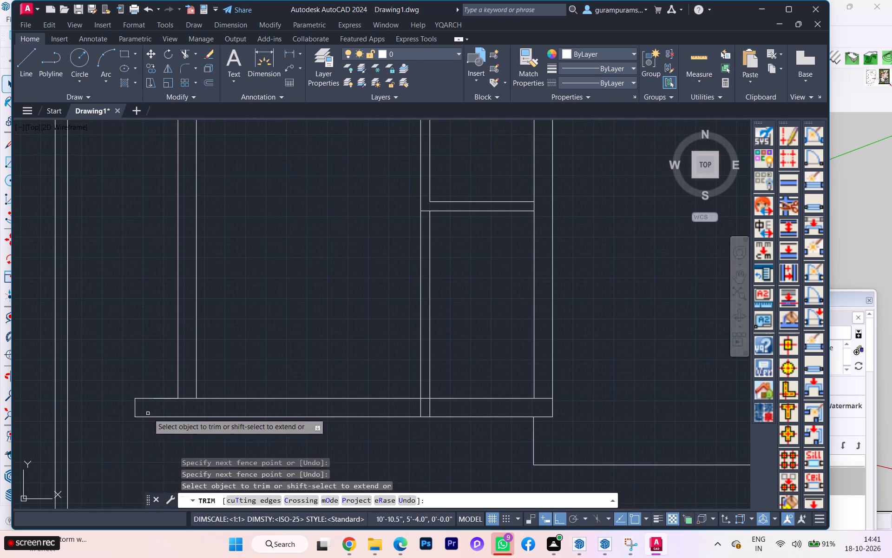
scroll(162, 412, up, 3)
click(234, 363)
scroll(236, 374, down, 3)
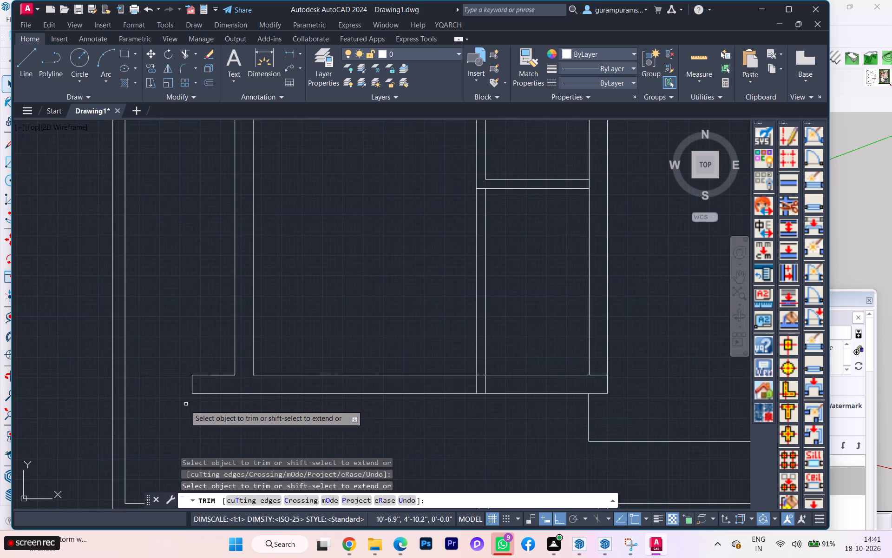
scroll(186, 421, down, 4)
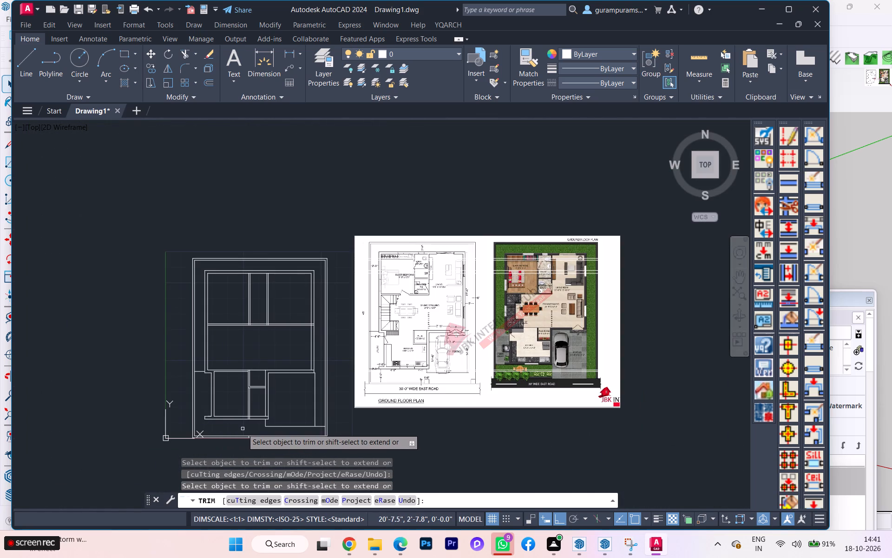
Trim the vertical partition lines running below the puja wall through the kitchen and the road-side wall.
scroll(243, 429, up, 2)
click(244, 364)
click(270, 360)
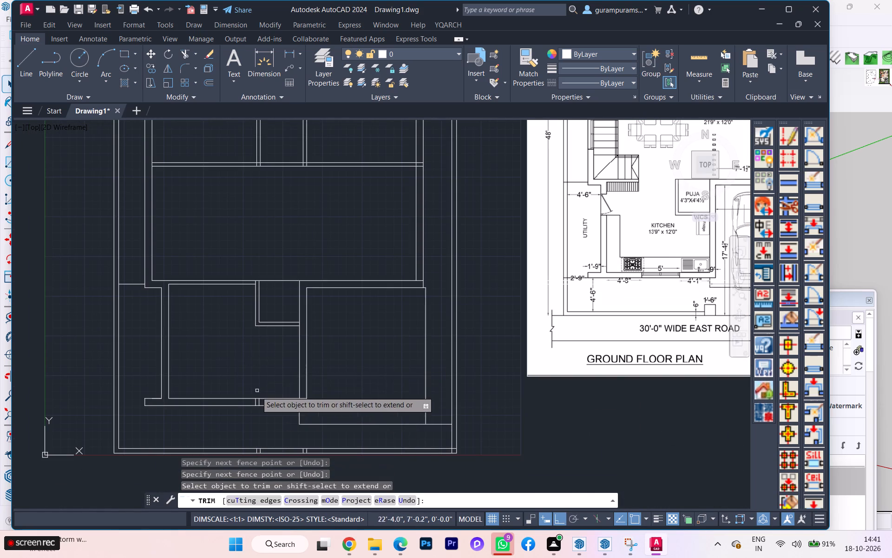
scroll(253, 408, up, 3)
click(251, 385)
click(281, 385)
scroll(262, 413, down, 3)
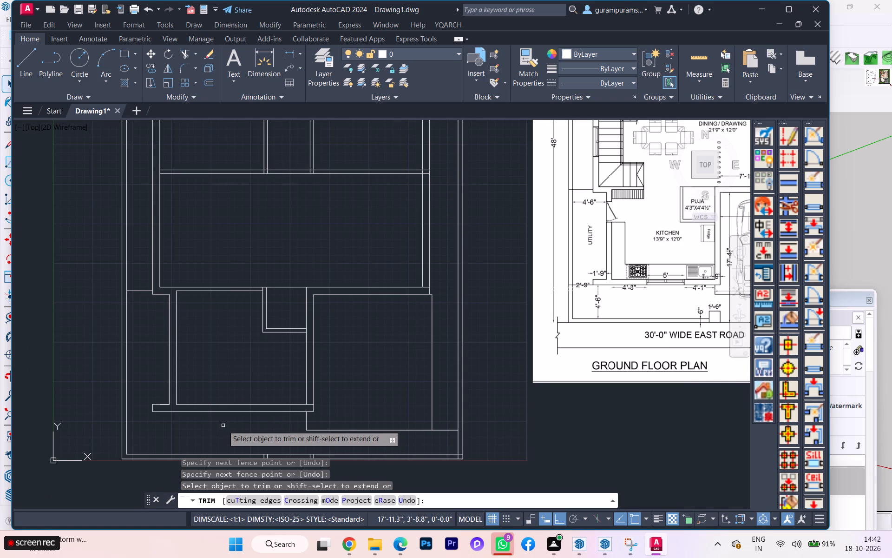
Trim the horizontal wall lines between living and dining, including the stubs inside the +X outer wall.
scroll(223, 425, down, 1)
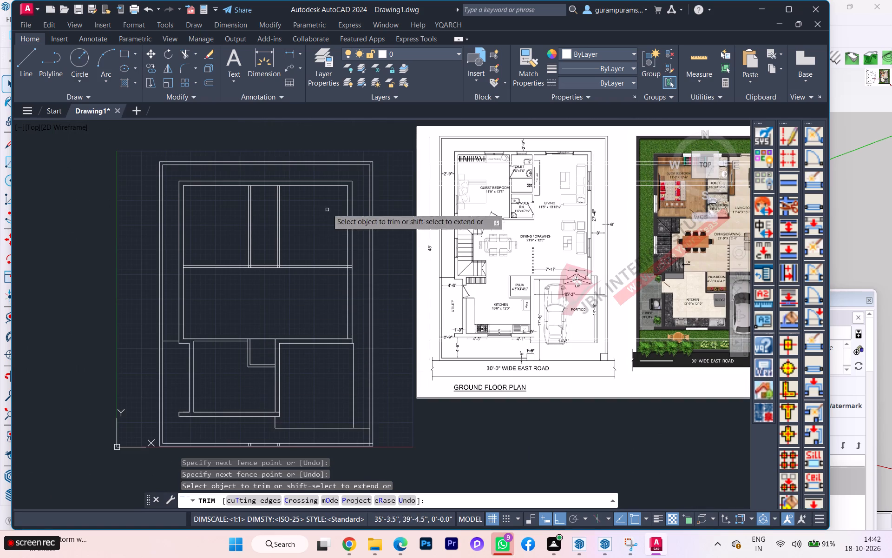
scroll(521, 170, up, 1)
scroll(546, 199, down, 1)
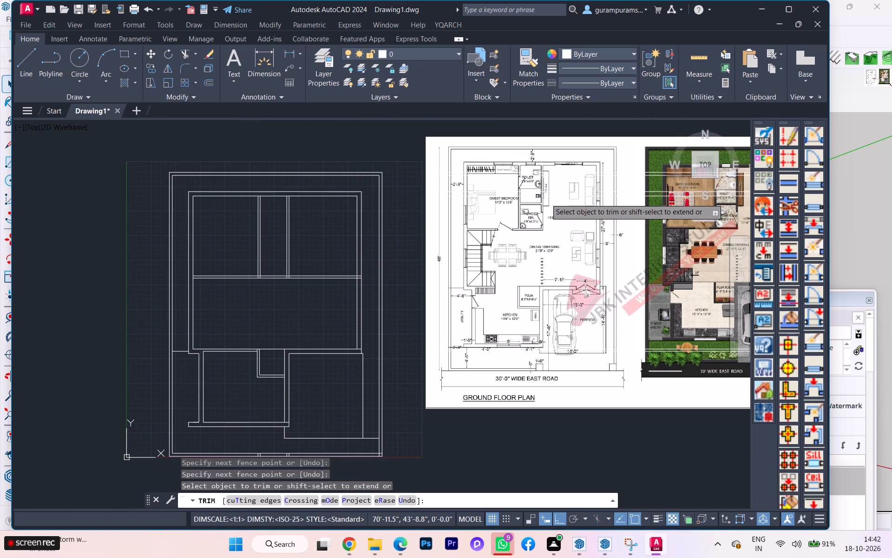
scroll(578, 226, up, 1)
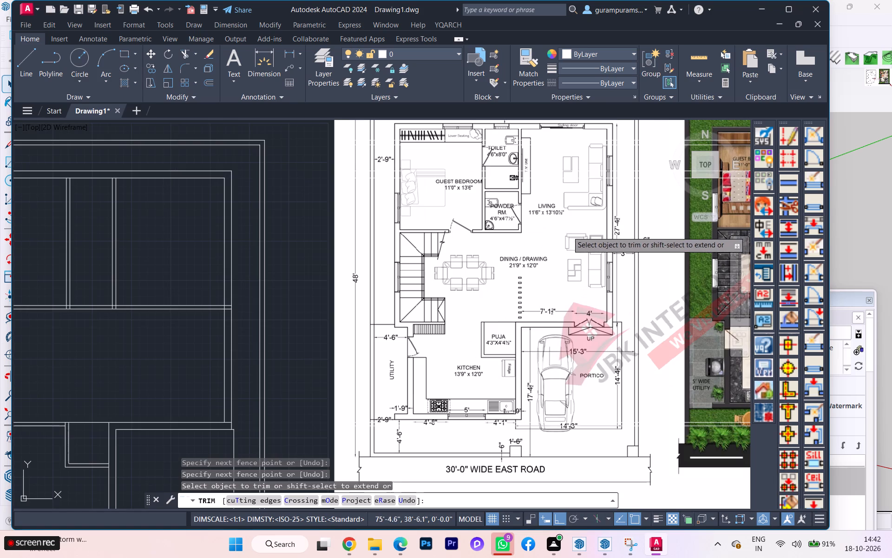
click(193, 273)
click(175, 323)
scroll(244, 315, up, 2)
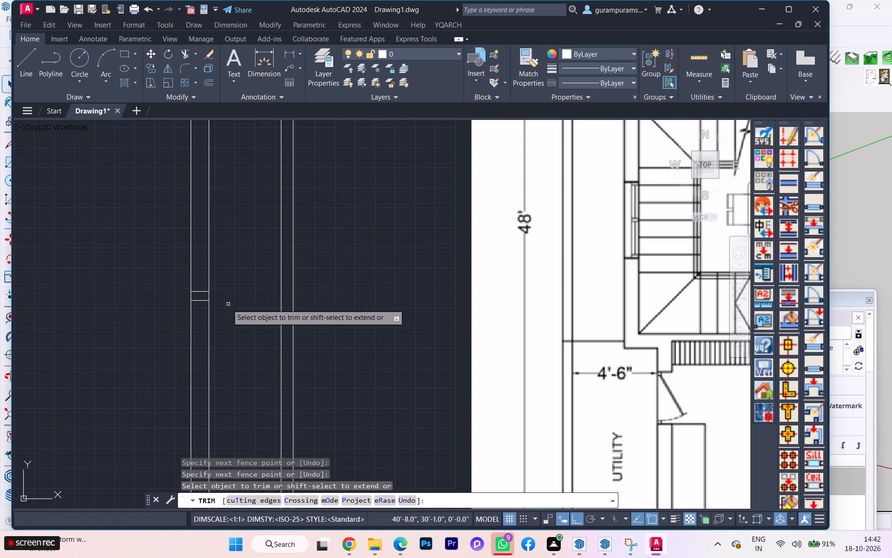
click(202, 285)
click(203, 311)
scroll(331, 289, down, 2)
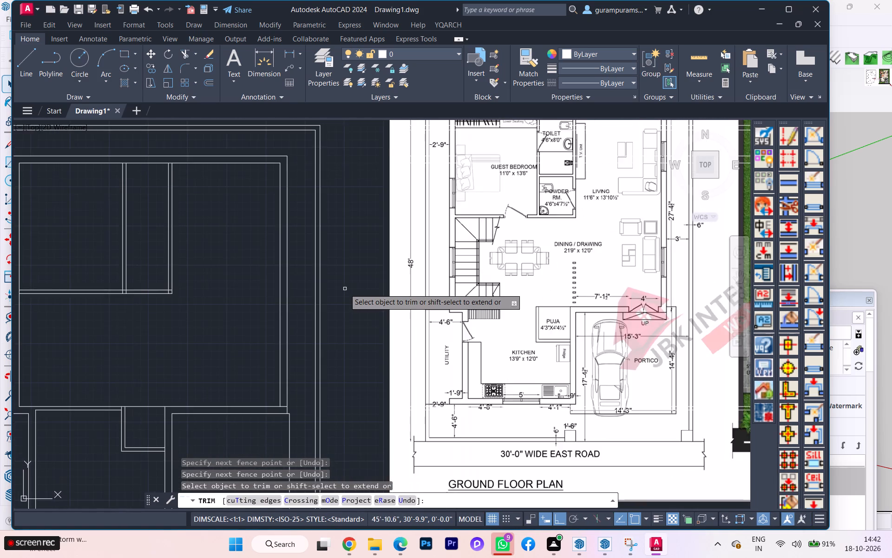
scroll(345, 289, down, 1)
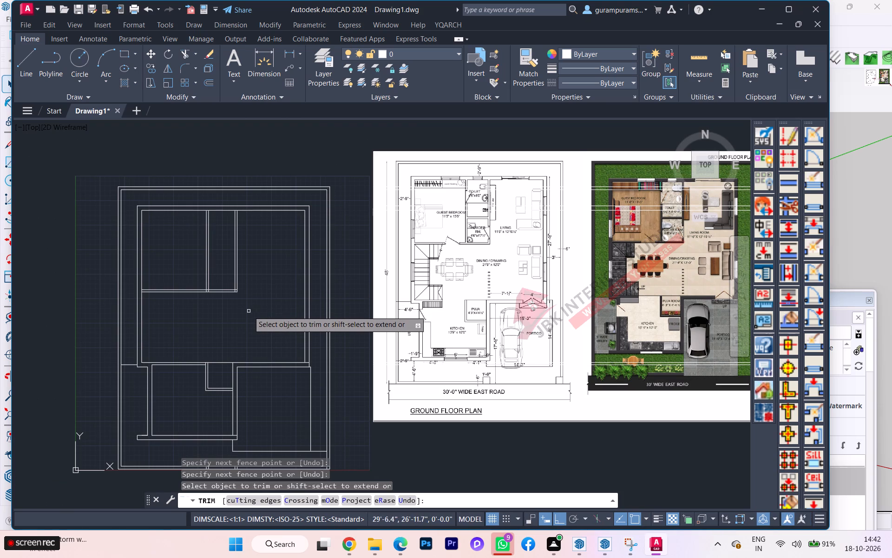
key(Escape)
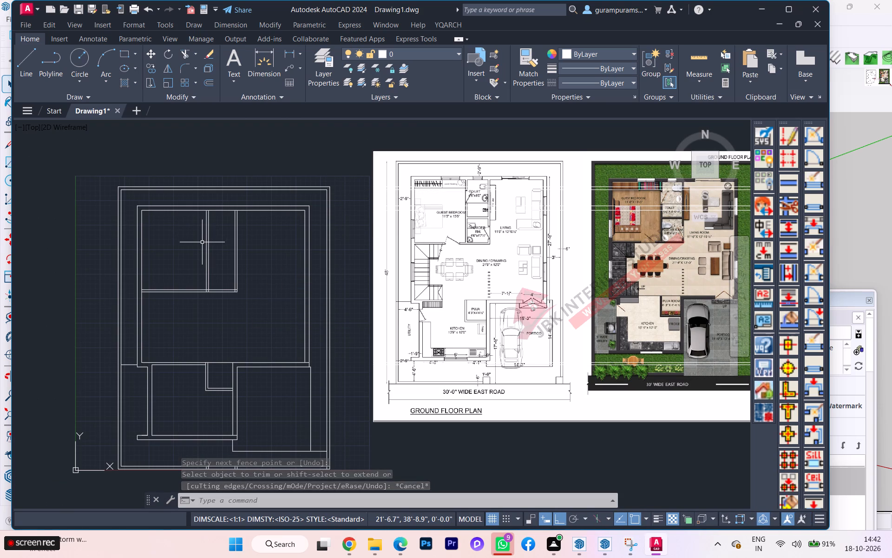
scroll(176, 244, down, 1)
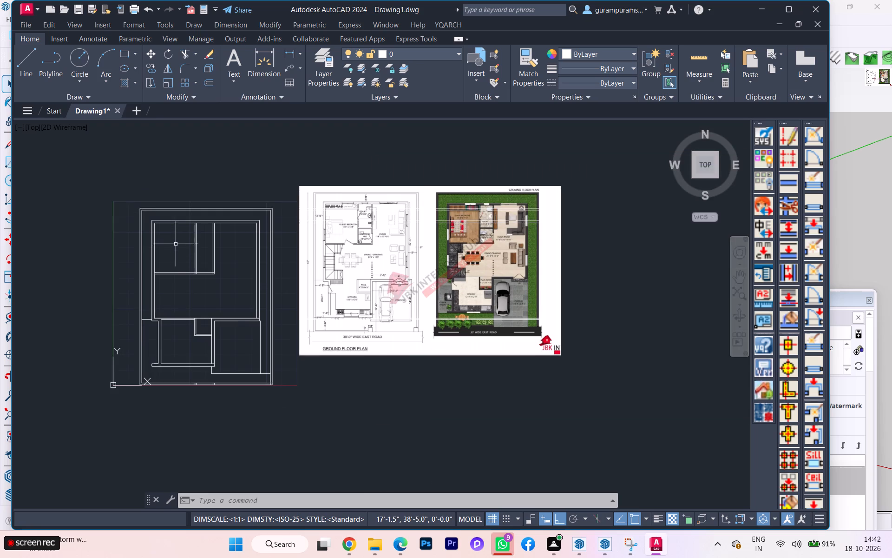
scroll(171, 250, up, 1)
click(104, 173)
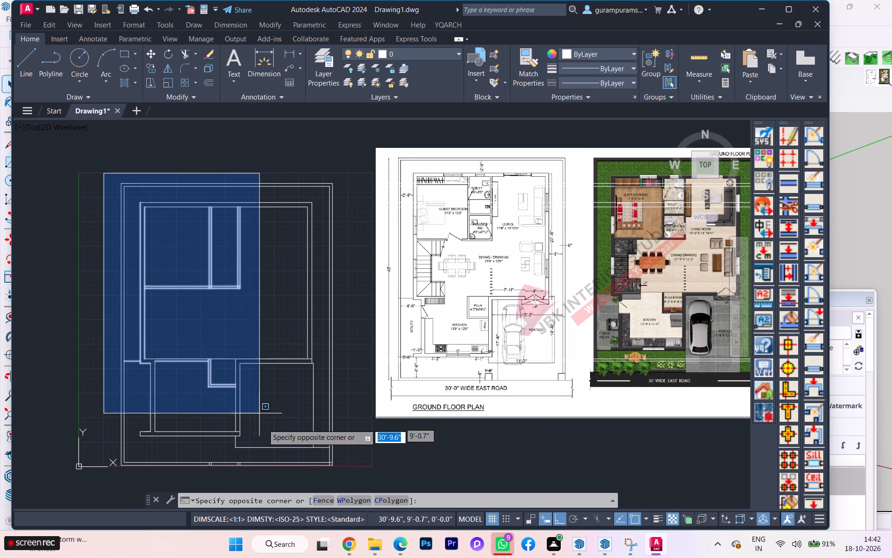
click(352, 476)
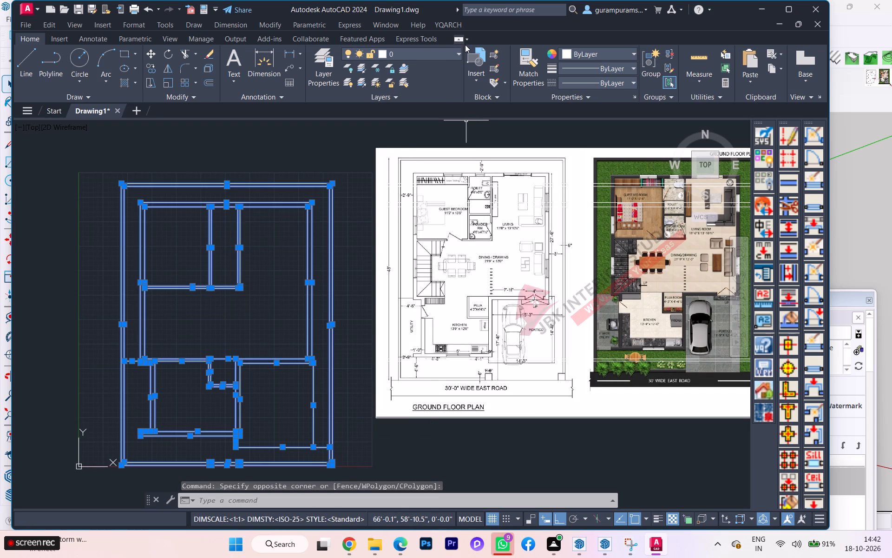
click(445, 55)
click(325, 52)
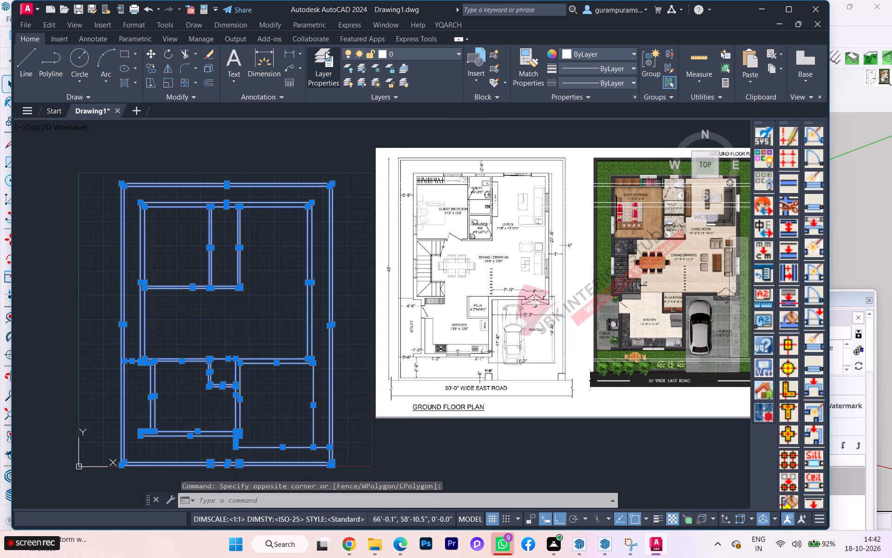
Create three new layers in the layer manager.
click(325, 52)
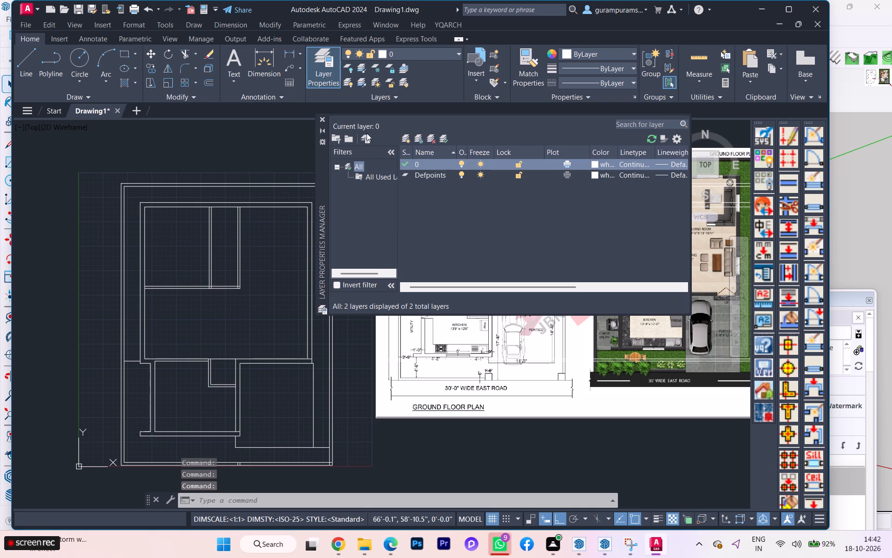
click(402, 136)
double_click(402, 136)
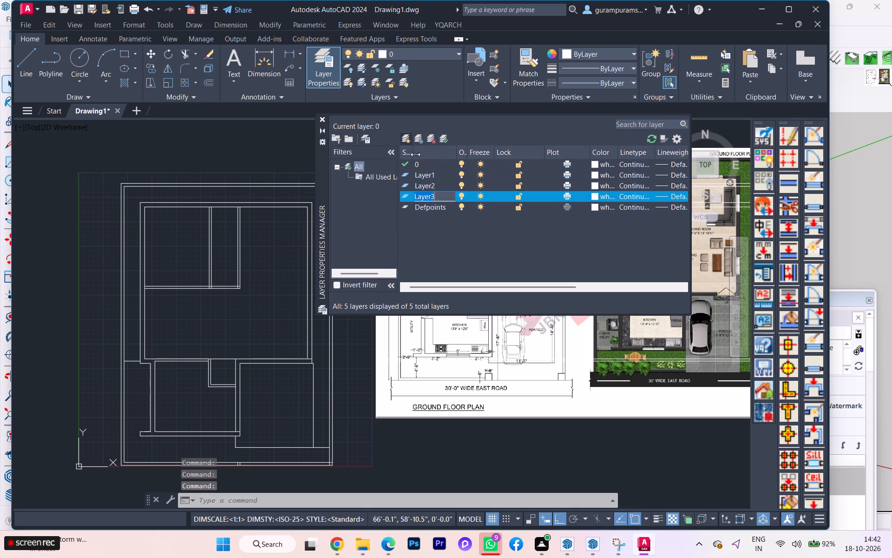
Make the first new layer, Layer1, current and rename it wall.
double_click(435, 174)
right_click(442, 173)
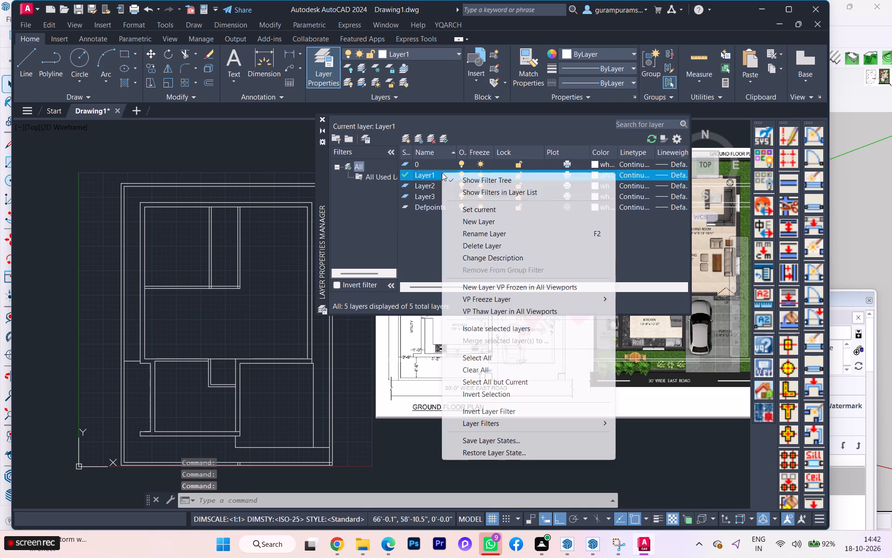
click(483, 232)
key(BackSpace)
key(BackSpace)
key(BackSpace)
key(BackSpace)
key(BackSpace)
key(BackSpace)
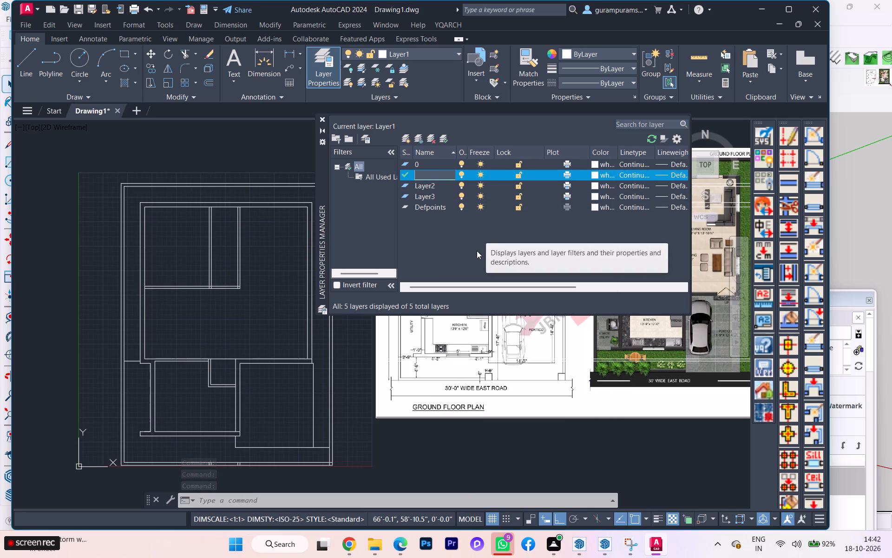
key(w)
text(all)
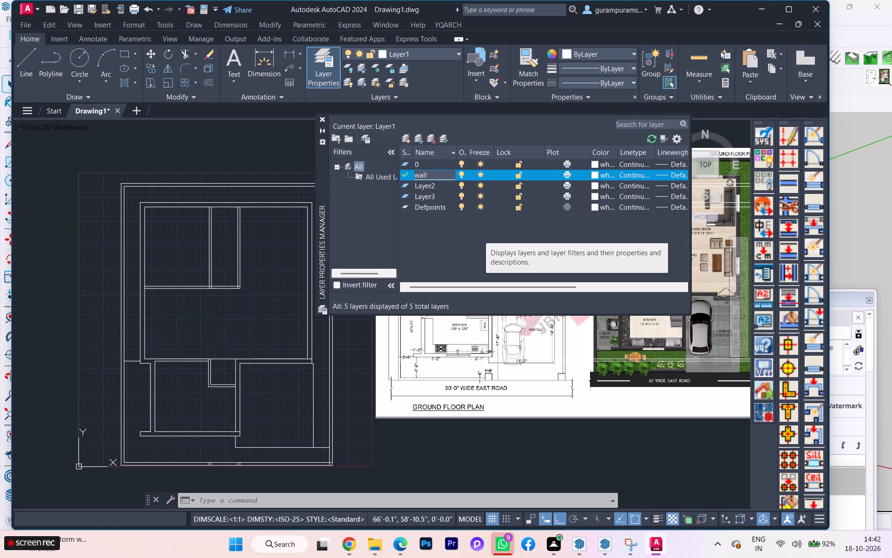
Make Layer2 current and rename it windows.
double_click(428, 184)
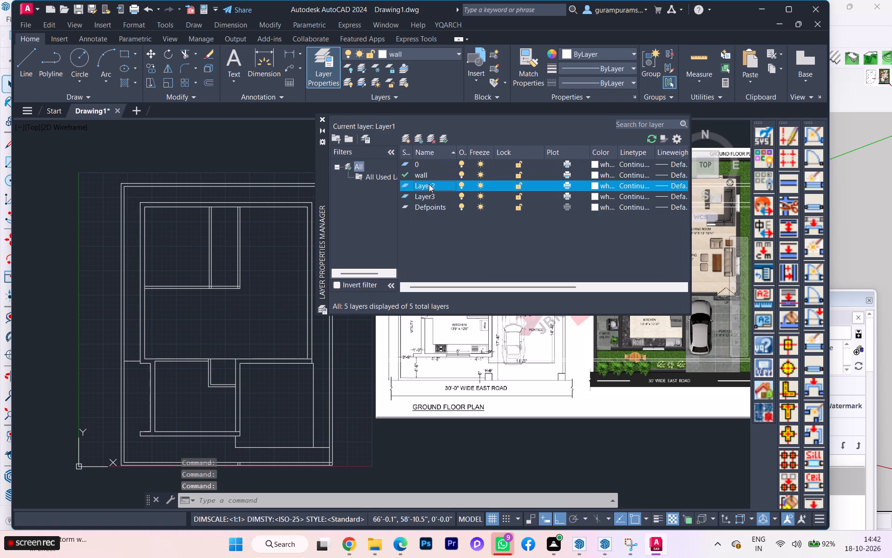
right_click(439, 184)
click(484, 244)
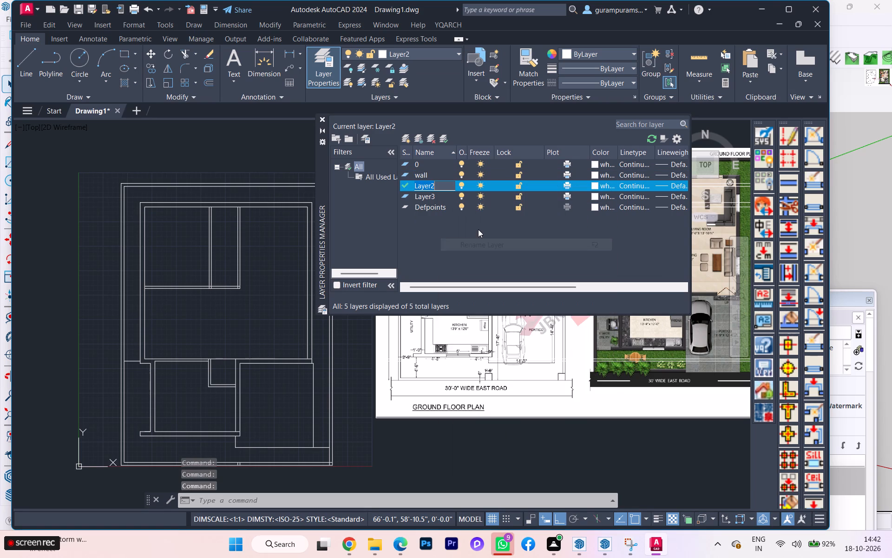
key(BackSpace)
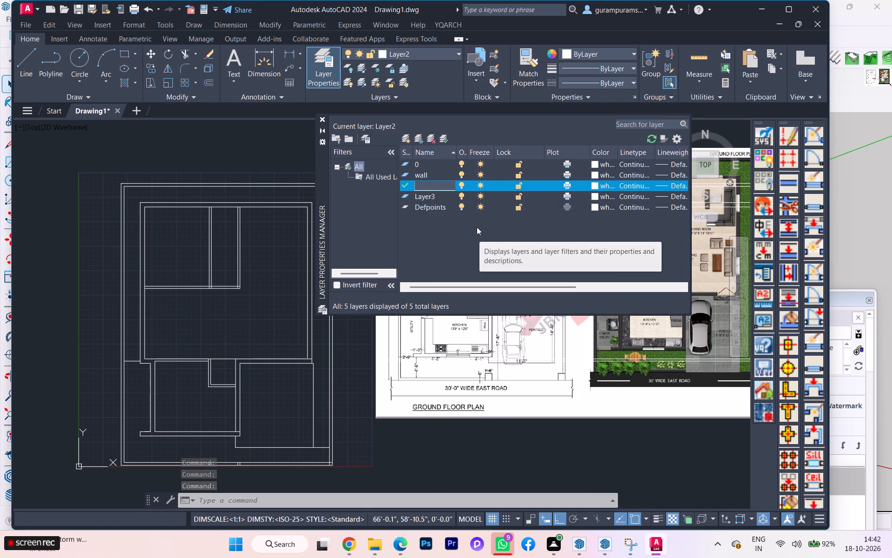
text(windows)
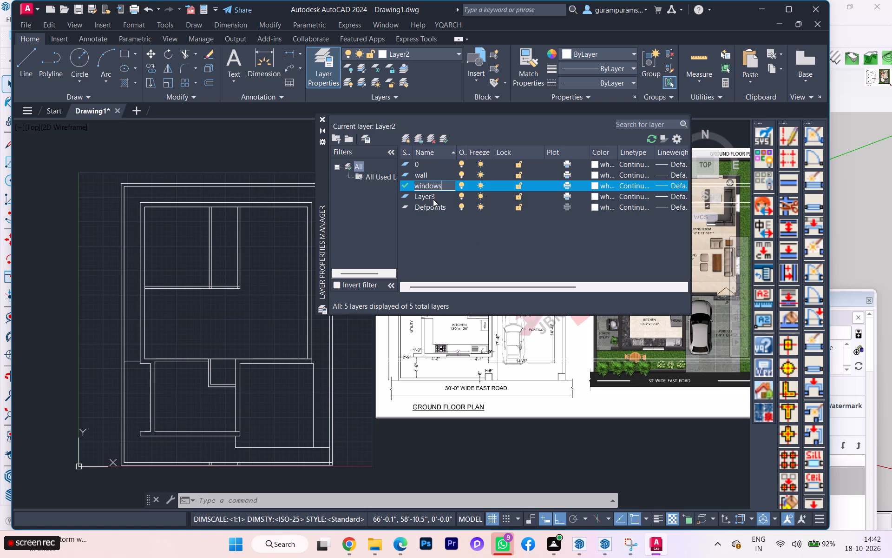
Rename Layer3 as doors.
click(429, 198)
right_click(433, 197)
click(474, 259)
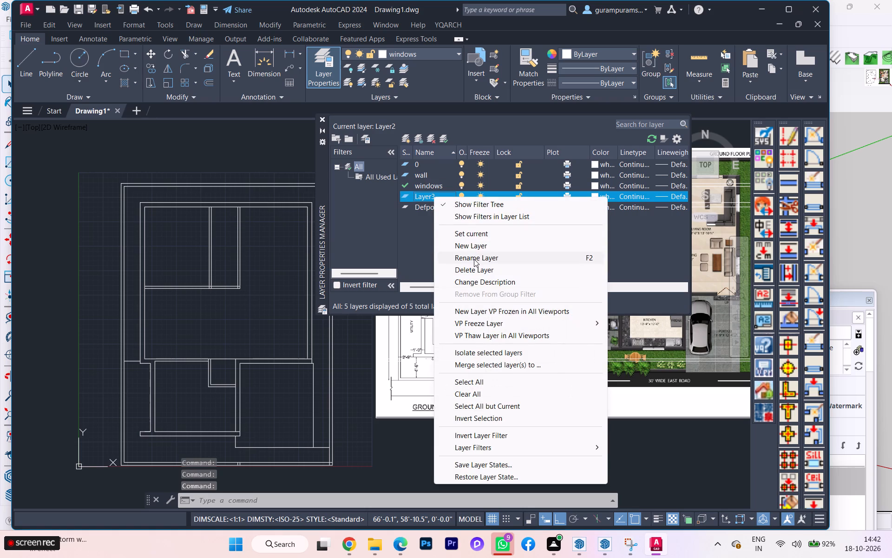
key(BackSpace)
key(BackSpace)
text(doord)
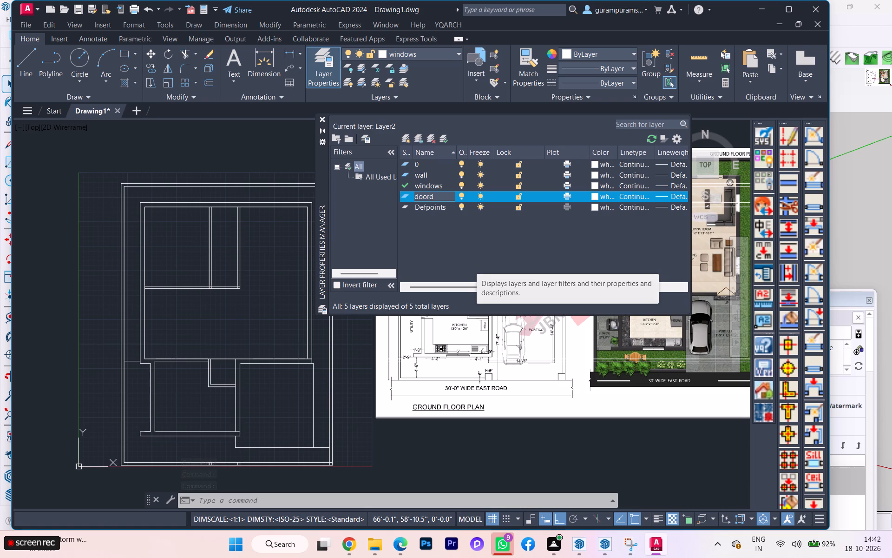
key(BackSpace)
key(s)
click(435, 242)
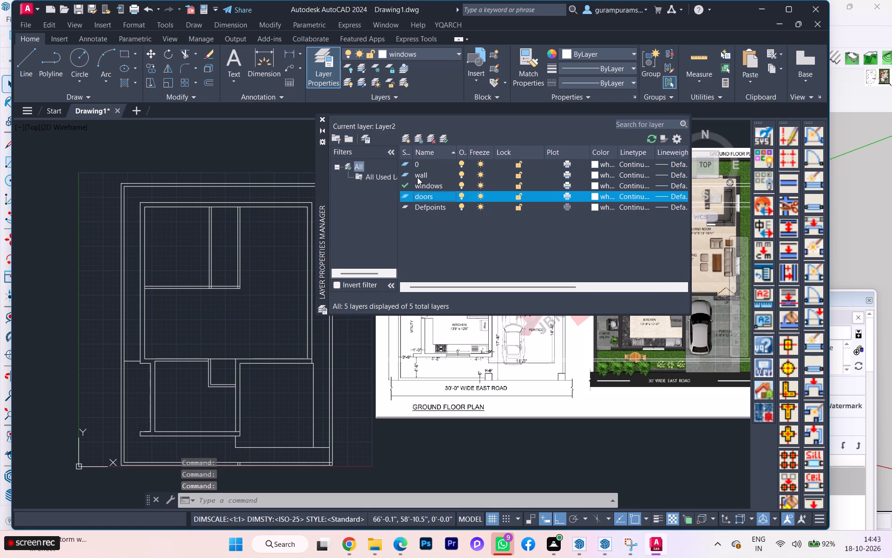
Add a fourth new layer named dimensions.
click(405, 136)
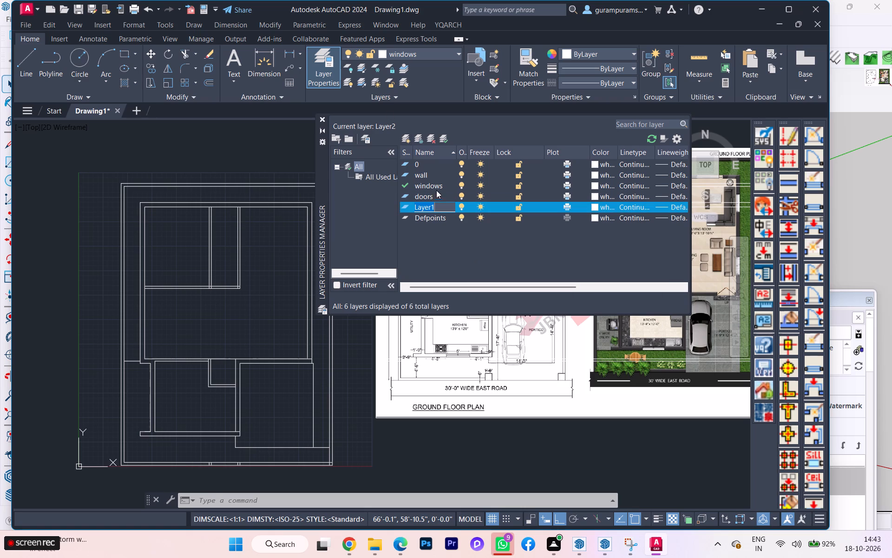
key(BackSpace)
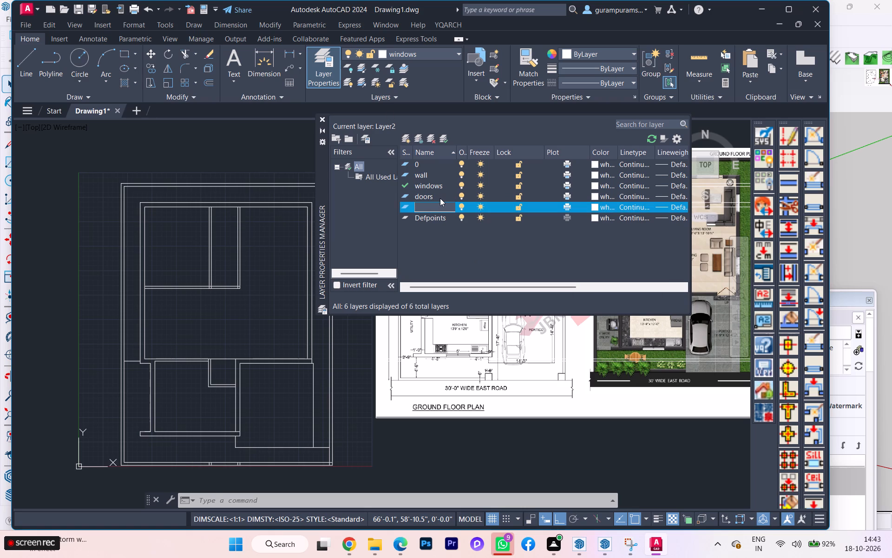
text(dimensions)
key(Return)
Add a further layer named furnitures and close the layer manager.
key(Return)
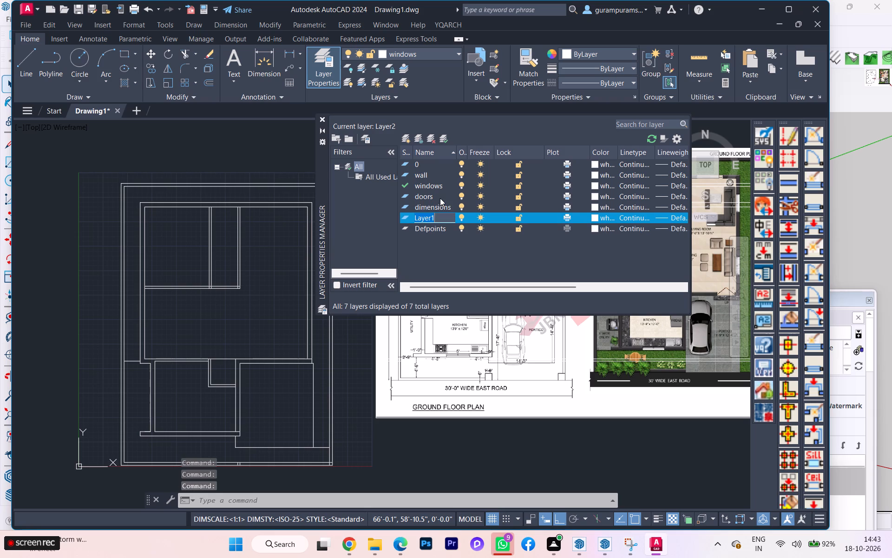
key(BackSpace)
text(furnitures)
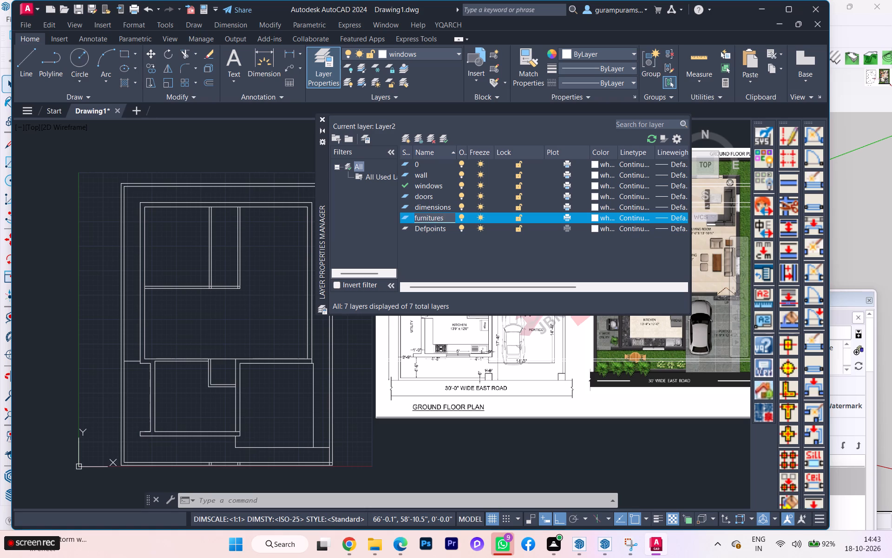
key(Return)
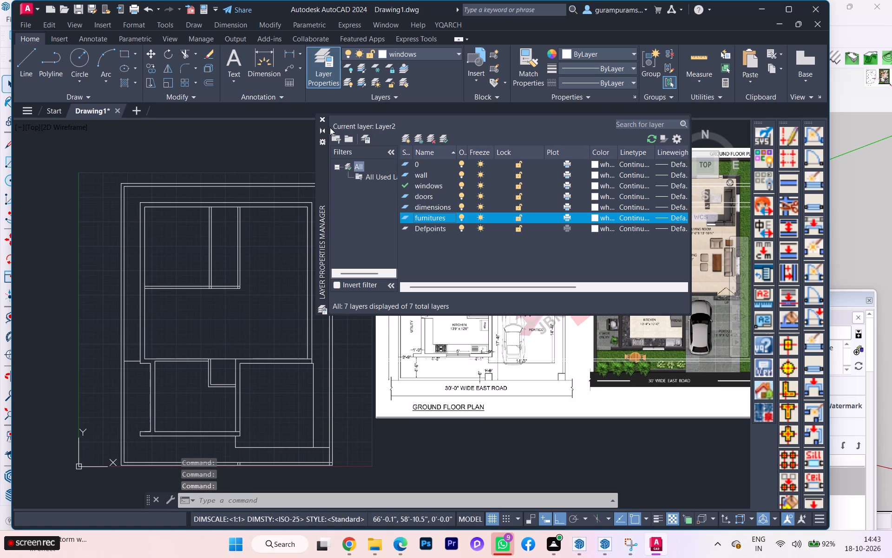
click(328, 118)
click(327, 119)
click(323, 120)
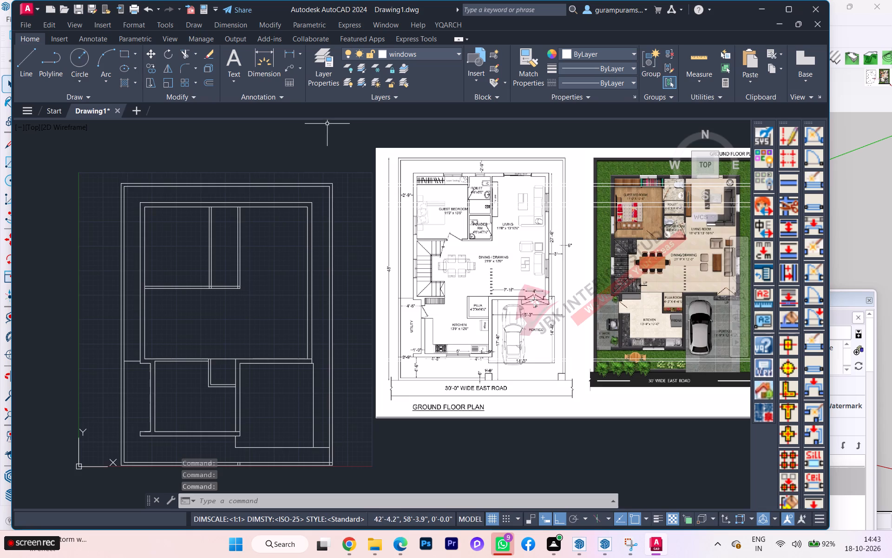
Examine the reference ground floor plan's kitchen, utility, puja, portico and dining areas against the drafted walls.
scroll(337, 181, down, 1)
scroll(200, 225, up, 1)
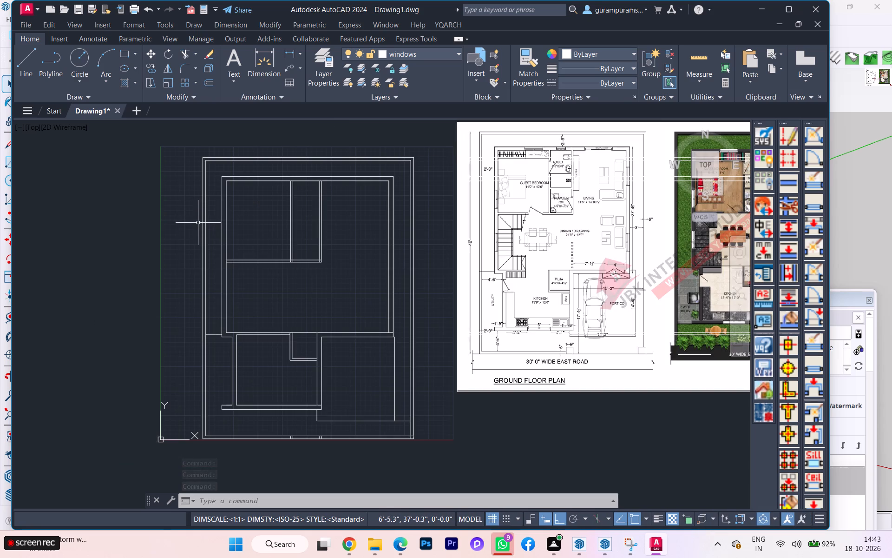
scroll(198, 223, down, 1)
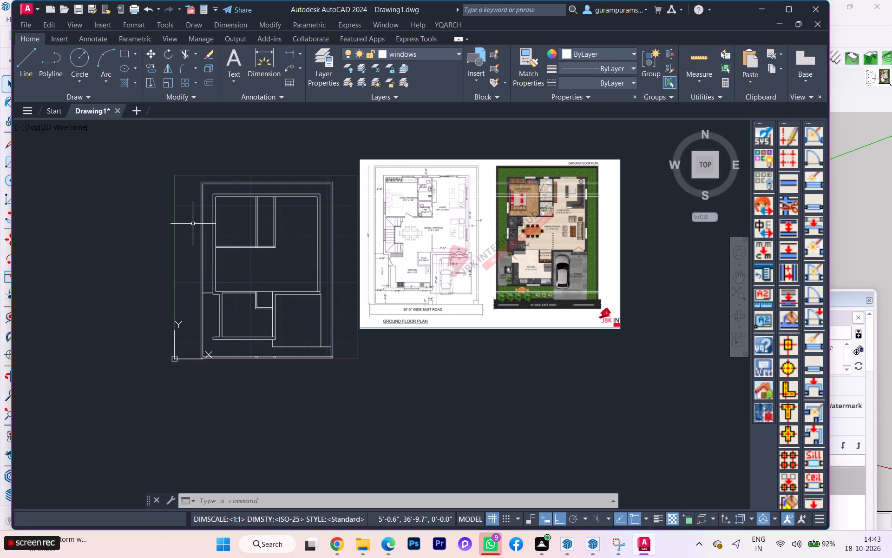
scroll(370, 285, up, 1)
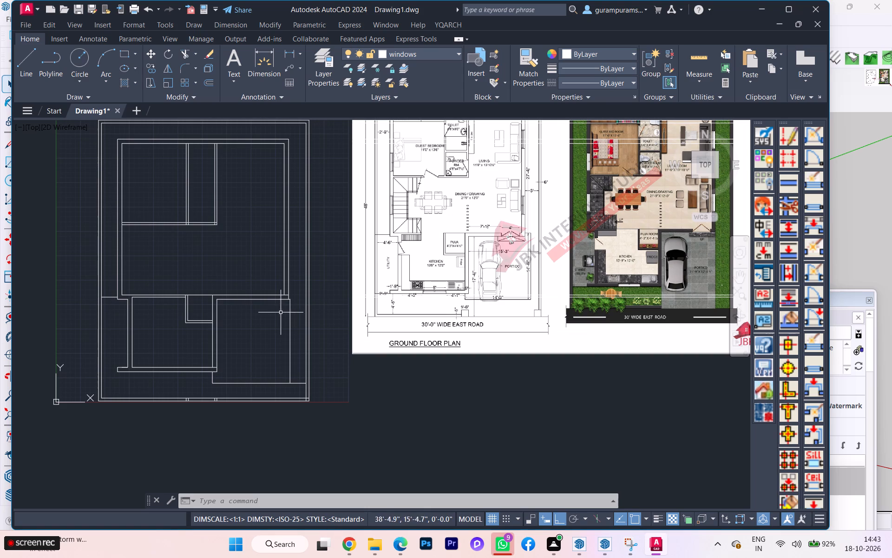
scroll(400, 238, up, 2)
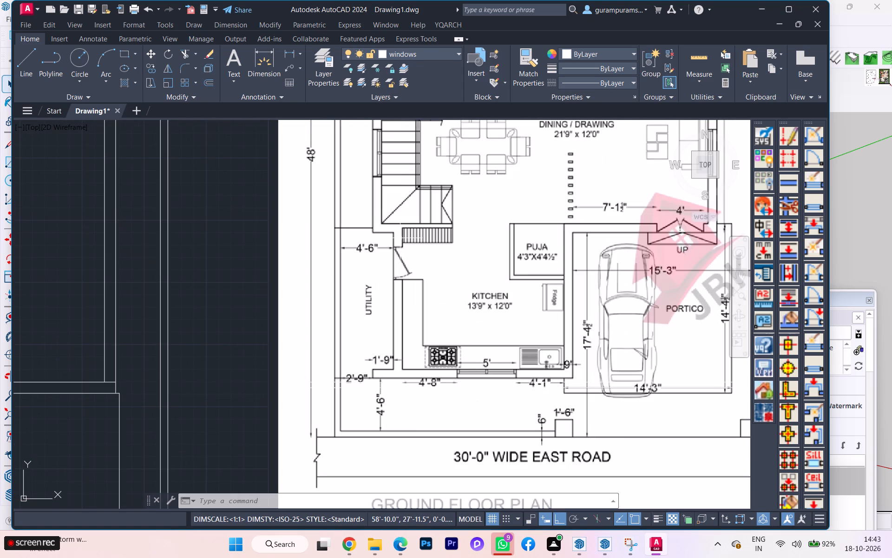
scroll(400, 238, down, 1)
scroll(400, 238, up, 2)
scroll(400, 238, down, 3)
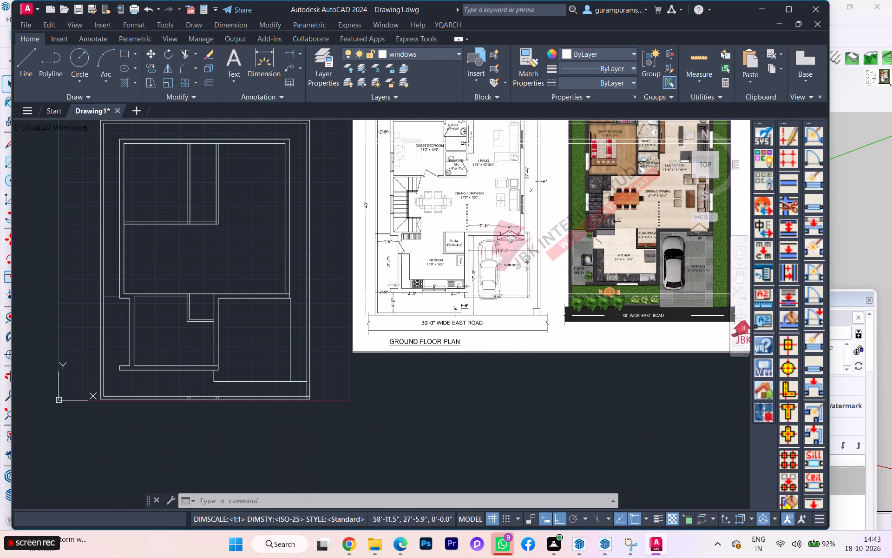
scroll(408, 245, up, 3)
scroll(409, 242, down, 1)
middle_drag(418, 252, 428, 278)
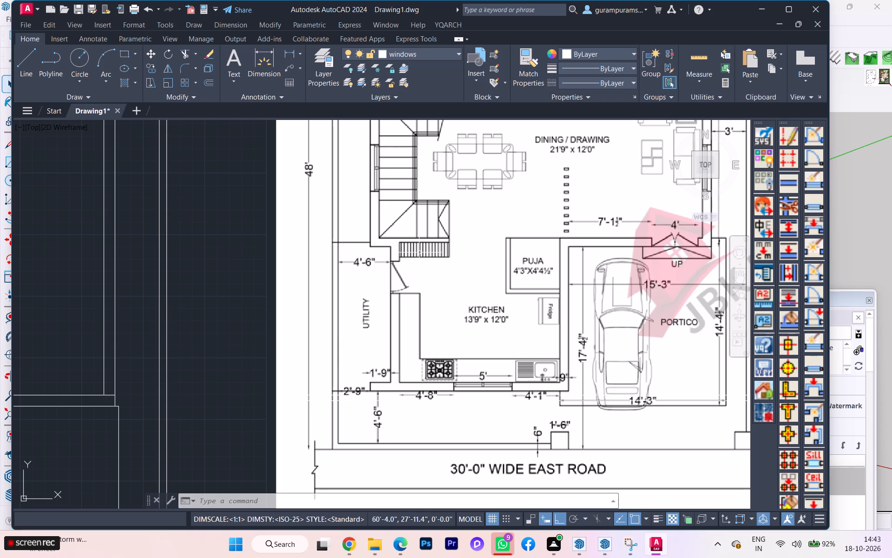
scroll(419, 252, down, 1)
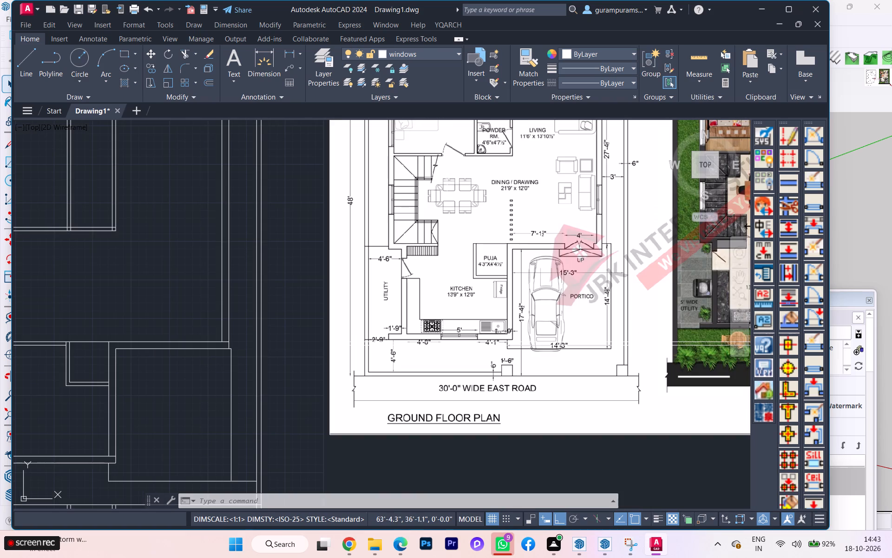
scroll(443, 237, down, 1)
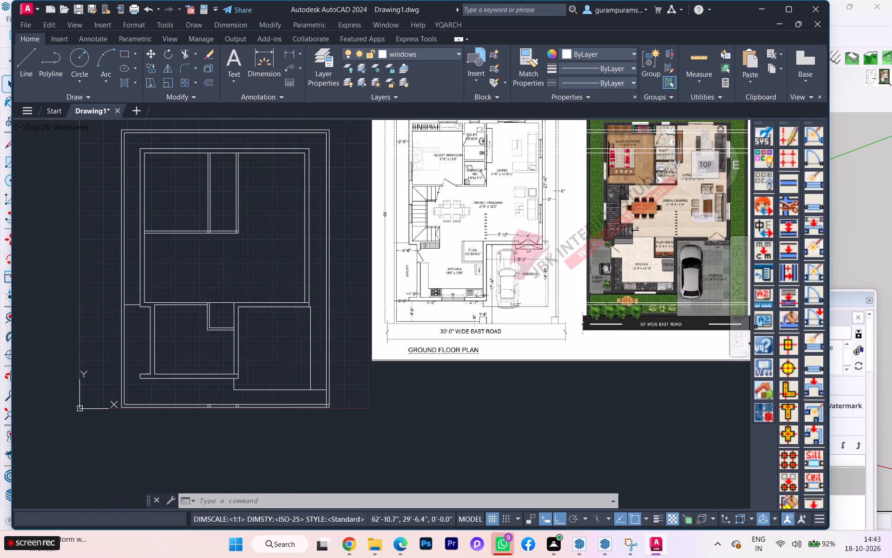
Offset the inner face line of the rear exterior wall 8'0" inward to mark the toilet's length.
scroll(439, 184, up, 1)
scroll(432, 197, down, 1)
middle_drag(442, 210, 482, 266)
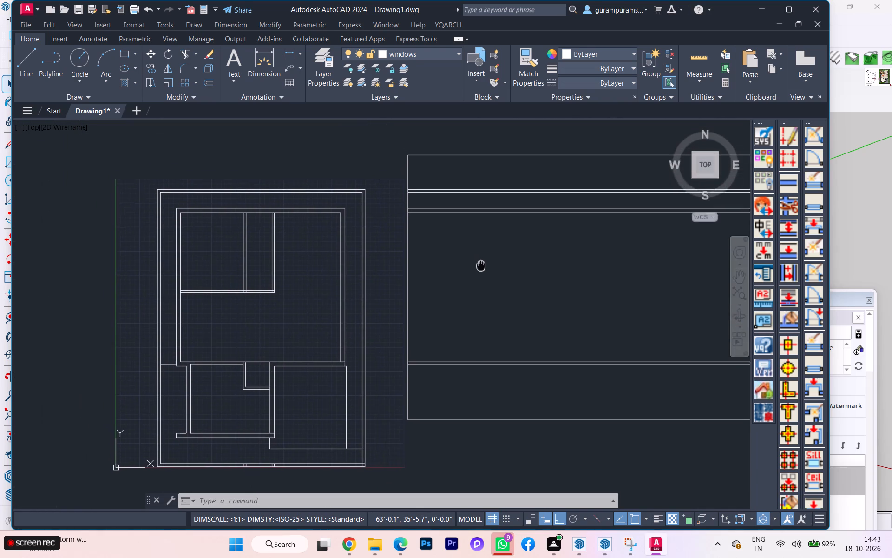
middle_drag(482, 266, 486, 272)
scroll(255, 238, up, 1)
key(o)
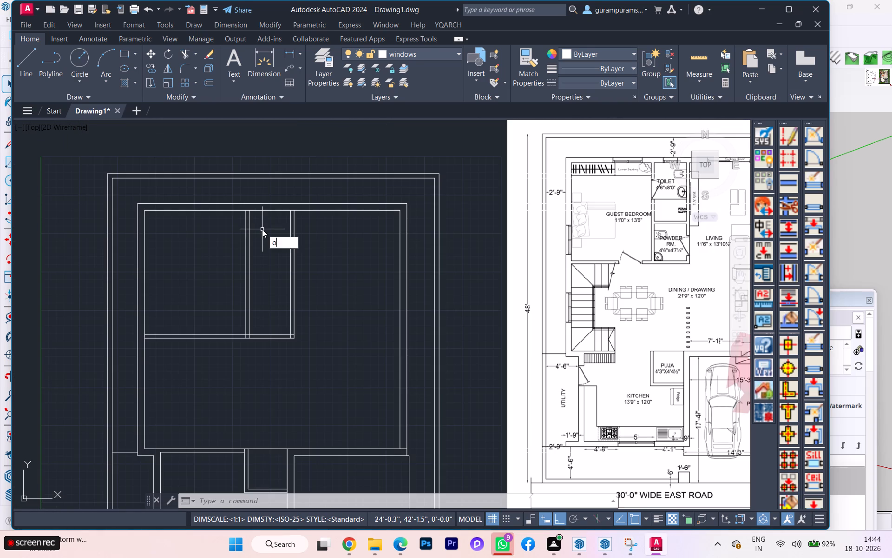
key(Return)
click(268, 211)
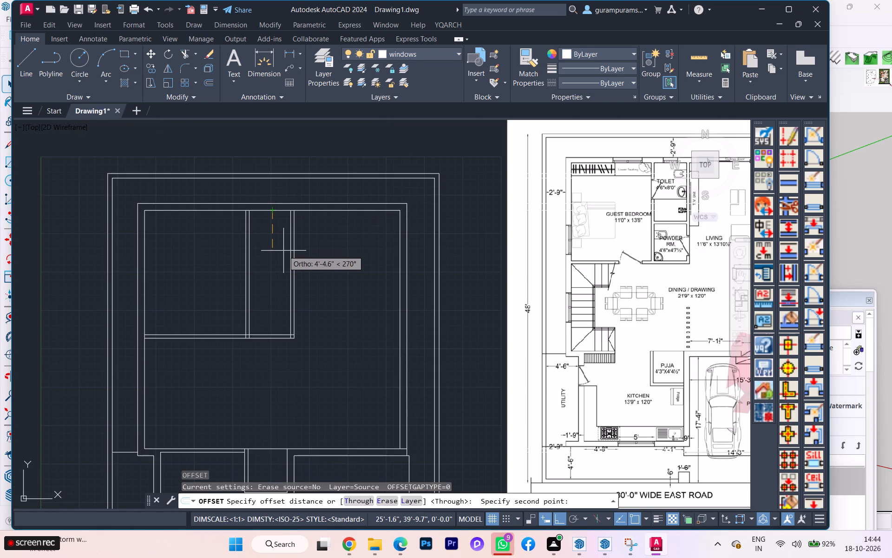
text(8'0)
key(Return)
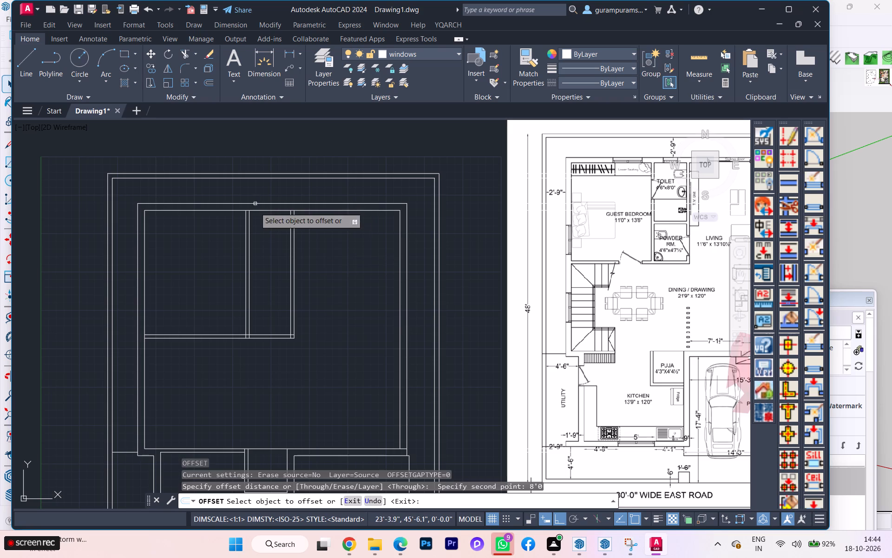
click(275, 210)
click(278, 236)
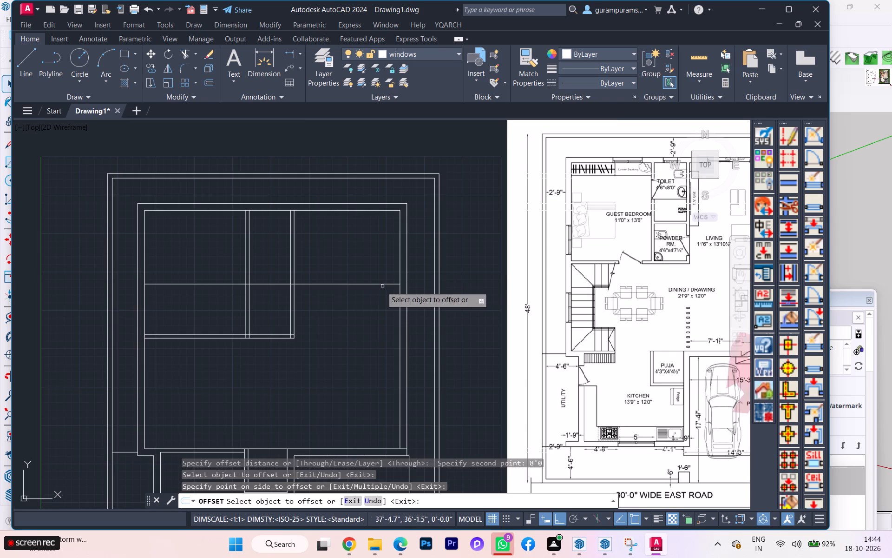
Offset the new line 4.5" away from the toilet to give the toilet-powder room partition its thickness.
scroll(316, 304, up, 1)
click(254, 273)
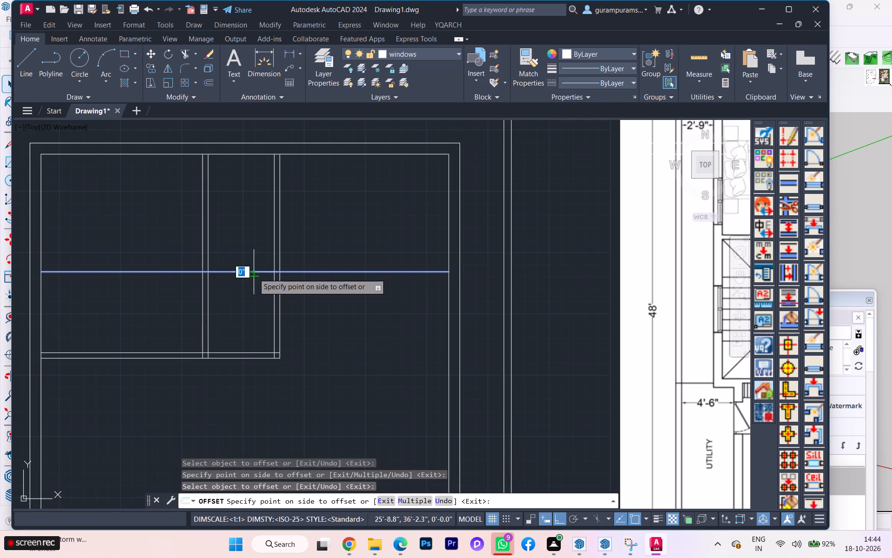
text(4.5)
key(Return)
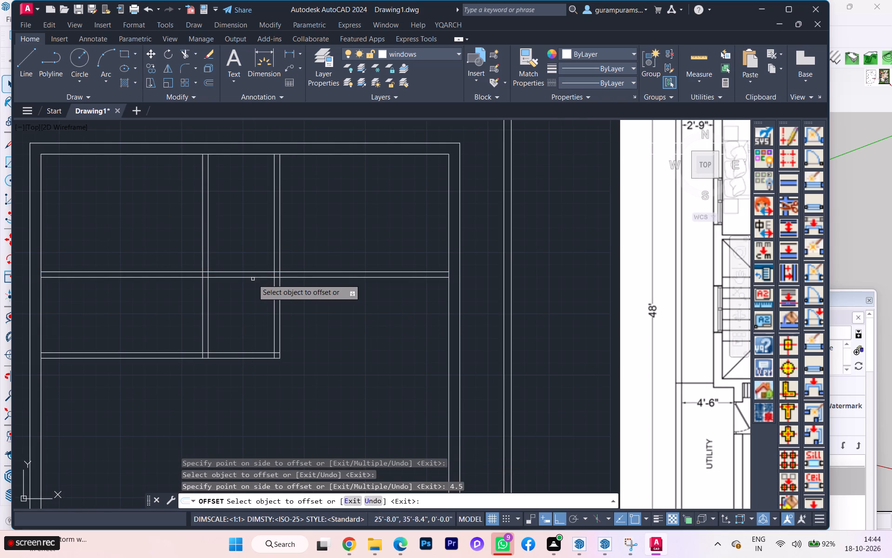
key(space)
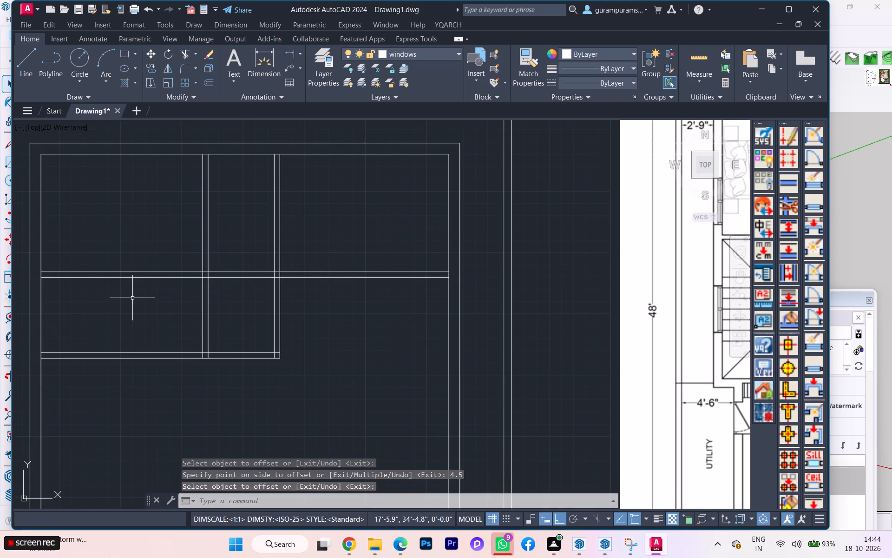
Trim away the part of both partition lines that crosses the guest bedroom.
text(tr)
key(Return)
click(135, 252)
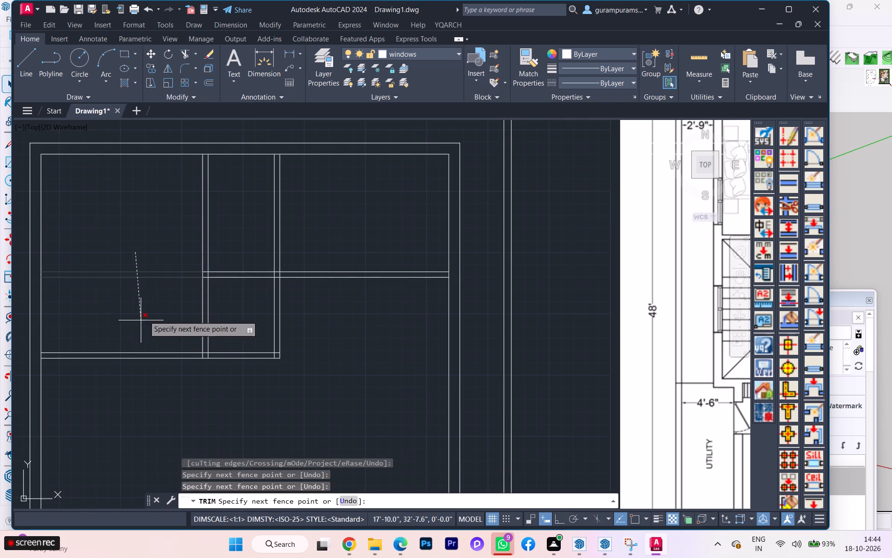
click(147, 312)
Trim the overlapping lines where the bedroom-powder room wall meets the wall below the guest bedroom.
scroll(159, 320, down, 1)
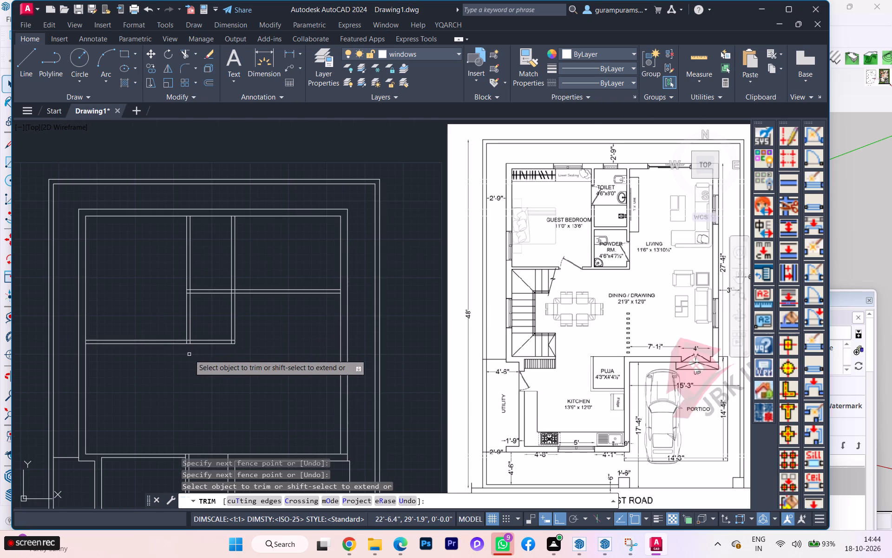
scroll(199, 353, up, 3)
click(154, 304)
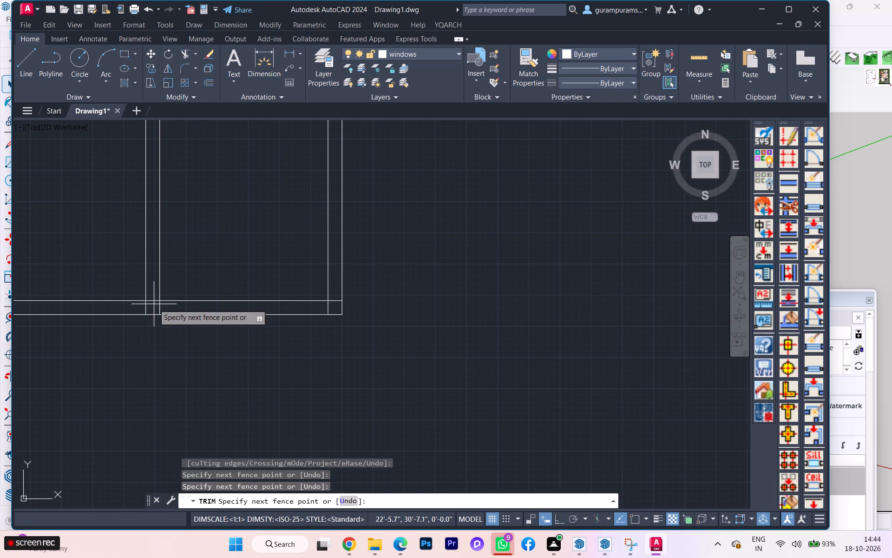
click(153, 296)
click(151, 303)
click(164, 305)
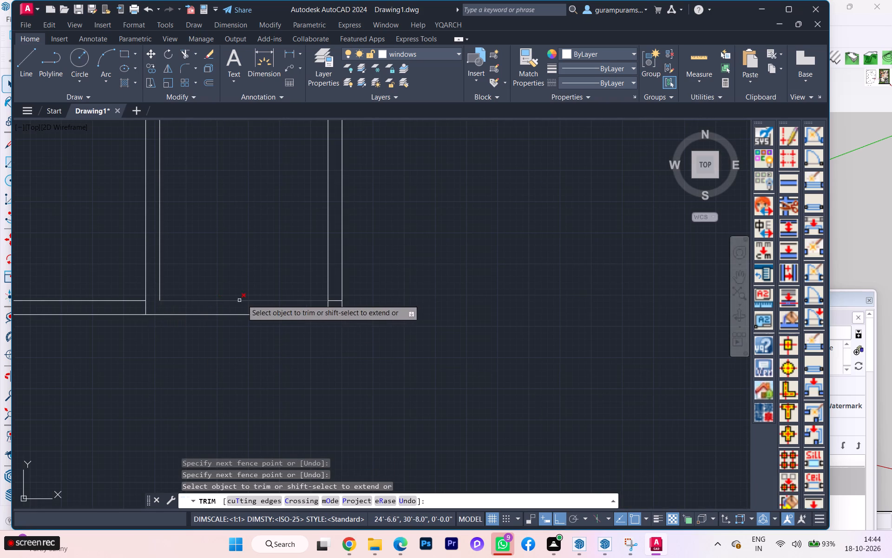
scroll(276, 318, down, 3)
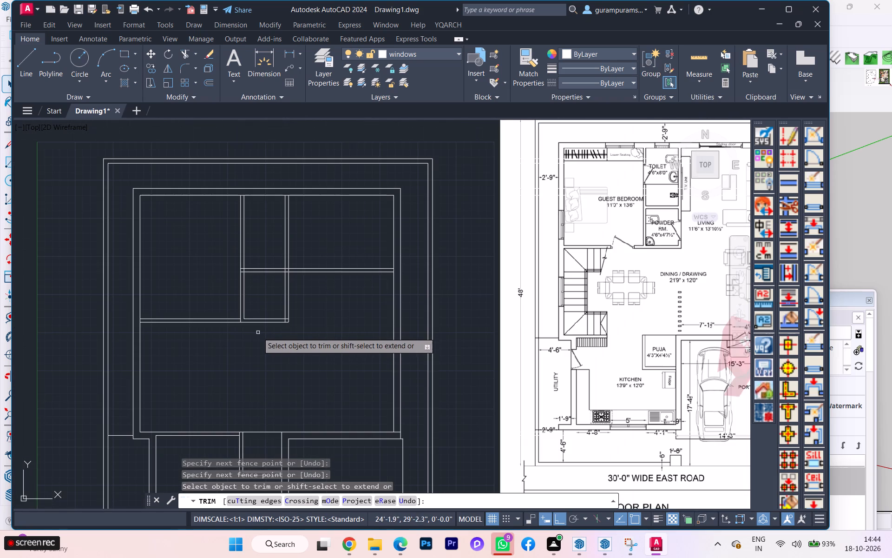
Trim the overlapping lines where the toilet-powder room partition meets the walls on both of its sides.
scroll(299, 269, up, 2)
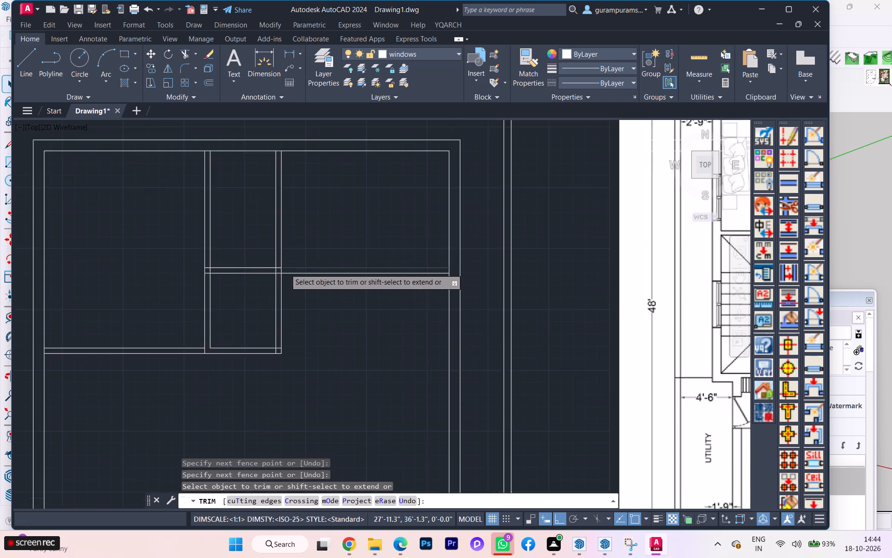
scroll(278, 269, up, 1)
click(273, 262)
click(269, 280)
click(256, 272)
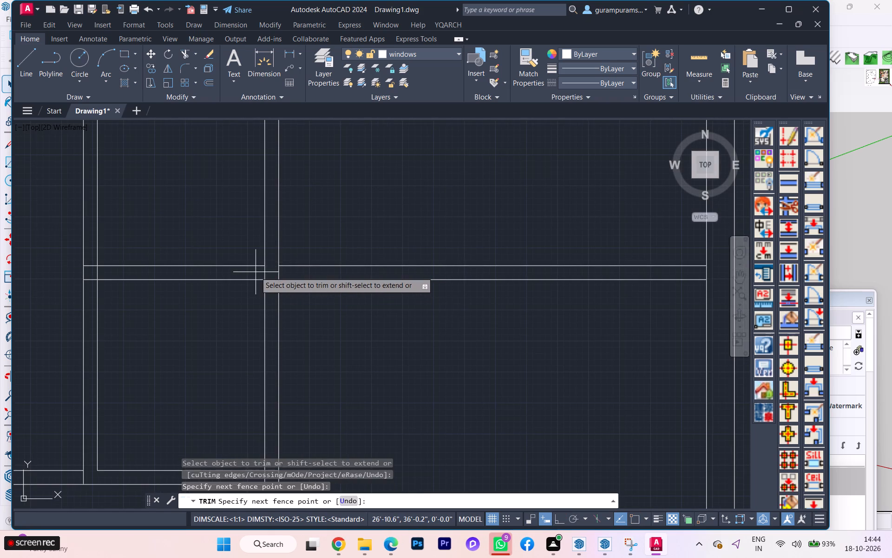
click(270, 269)
click(89, 263)
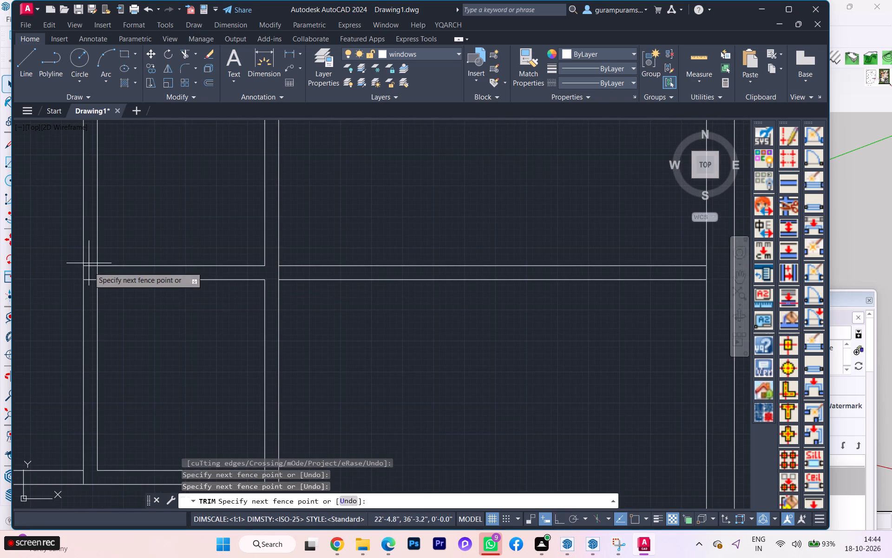
click(89, 282)
click(92, 271)
click(99, 270)
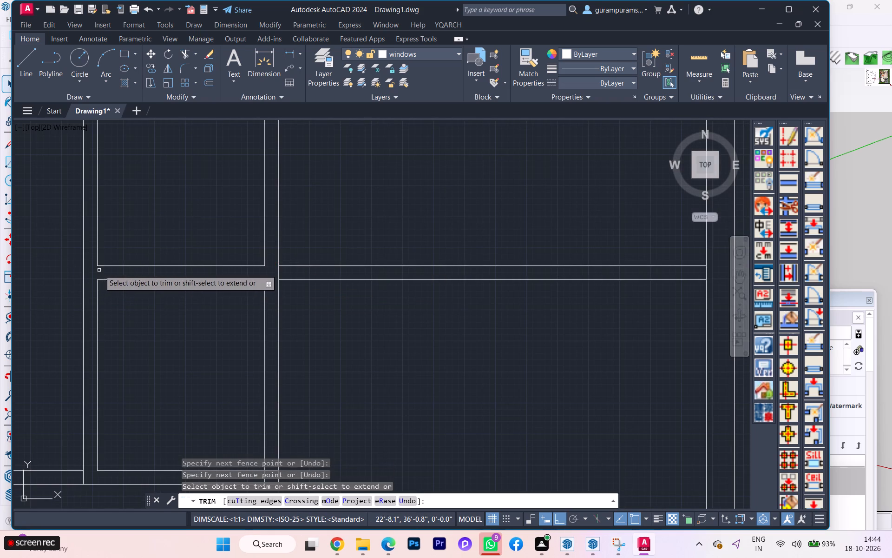
Trim the overlapping wall lines at the powder room's outer corner beside the dining area.
scroll(136, 240, down, 3)
scroll(162, 285, up, 4)
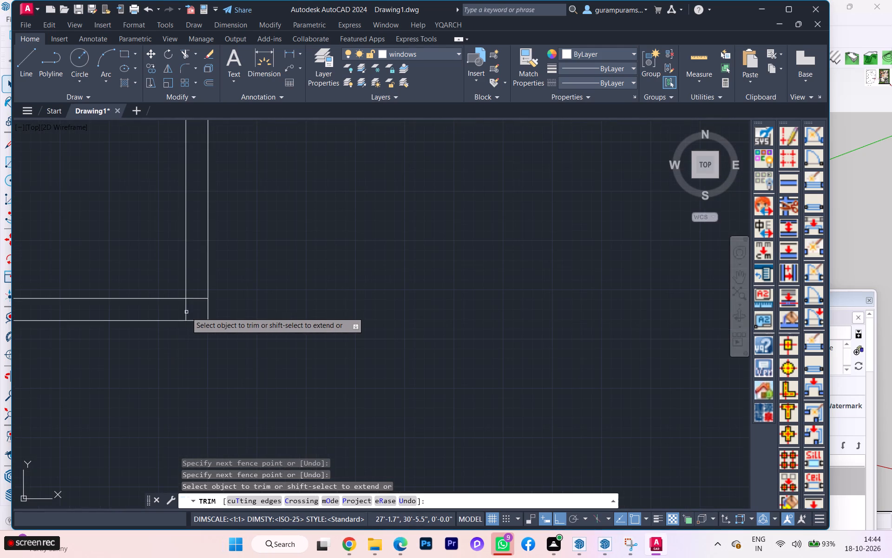
click(186, 312)
click(200, 294)
click(193, 306)
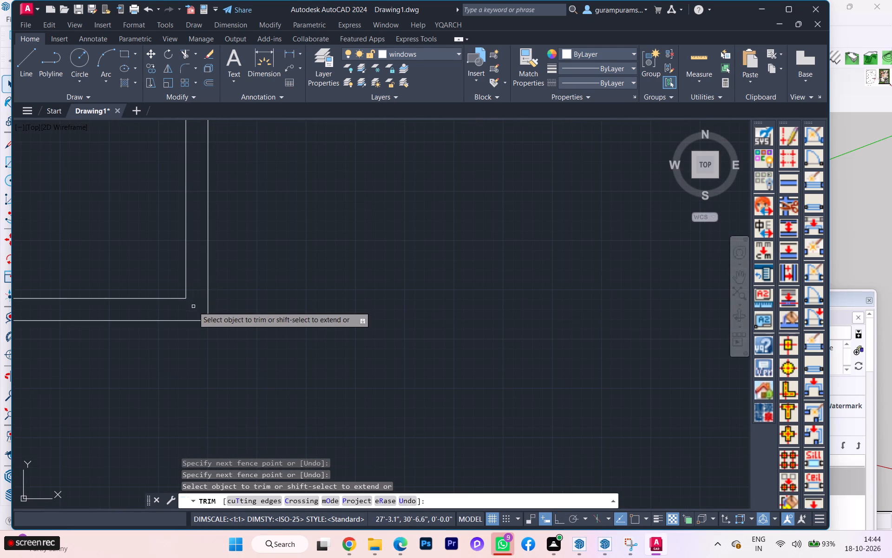
scroll(247, 296, down, 3)
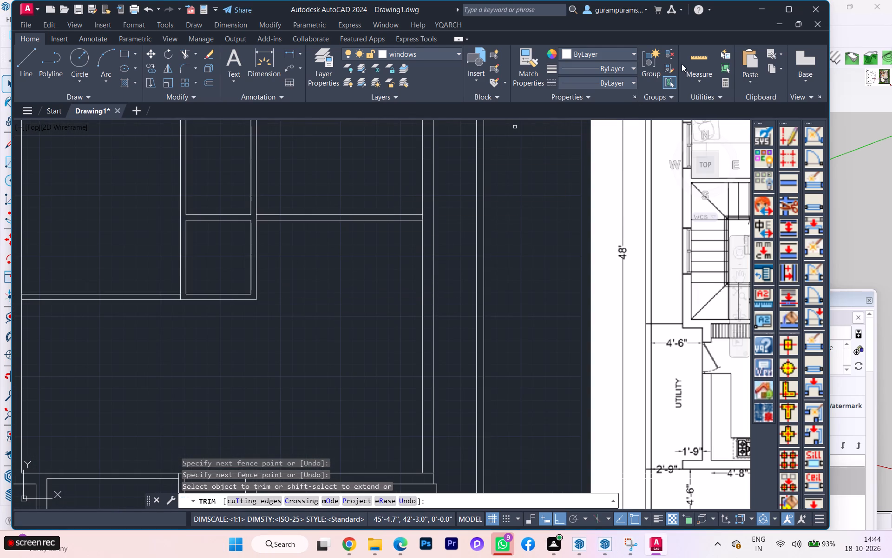
Measure the powder room's inside length and width with quick measure for comparison with the reference plan.
click(691, 60)
scroll(219, 262, down, 1)
scroll(211, 269, up, 1)
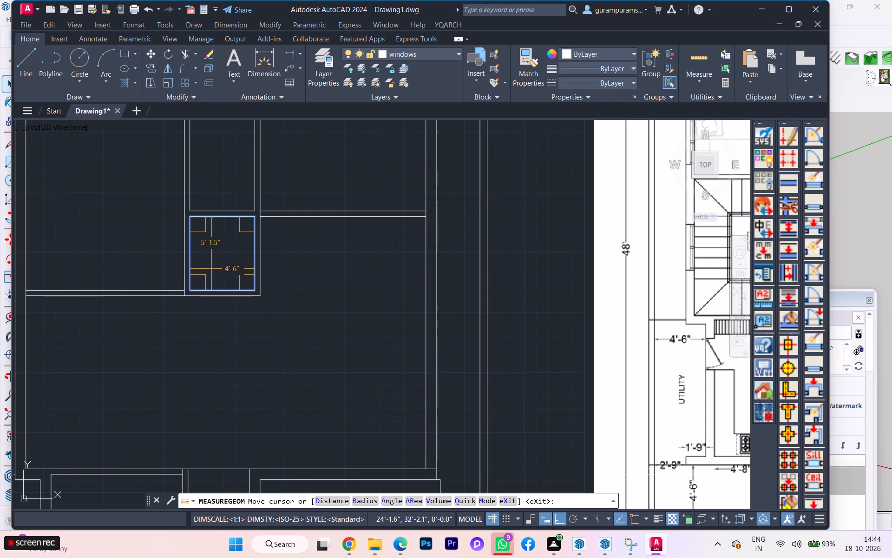
scroll(210, 269, down, 1)
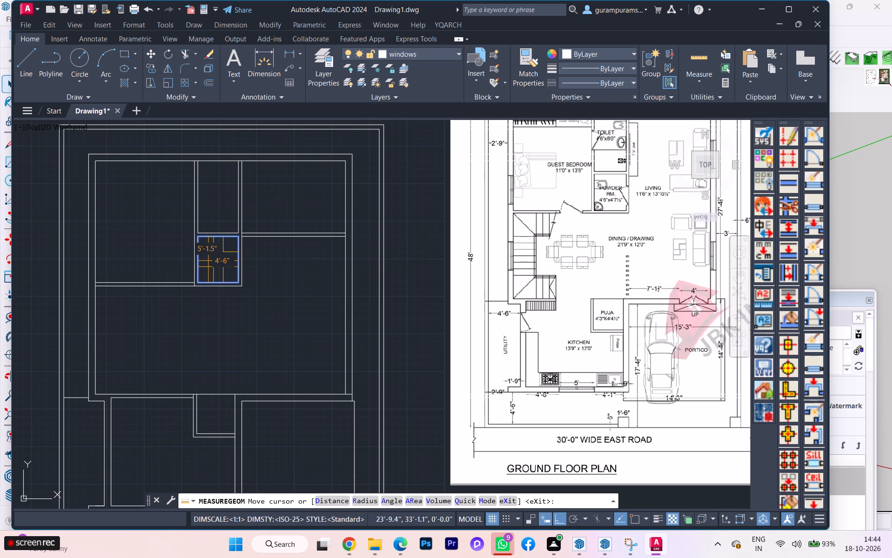
key(Escape)
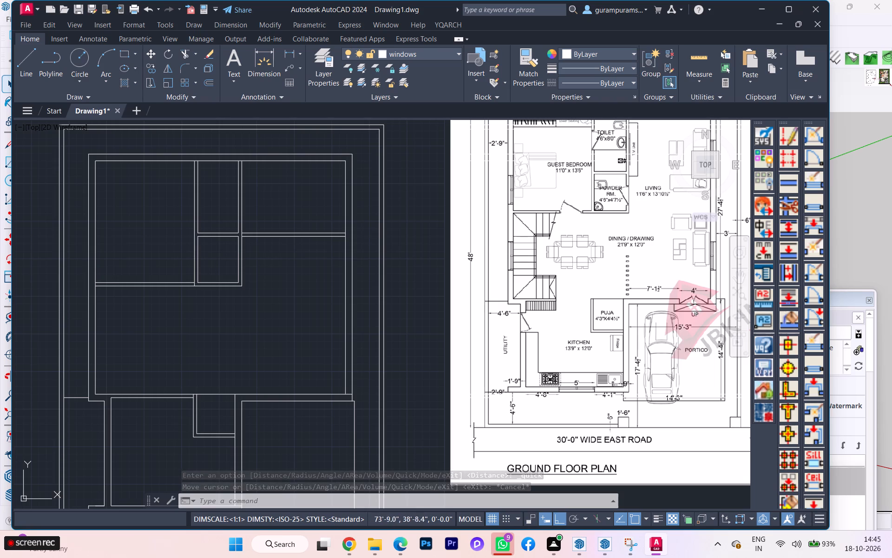
Measure the open living and dining space beside the toilet and powder room.
scroll(629, 219, up, 1)
scroll(628, 219, down, 1)
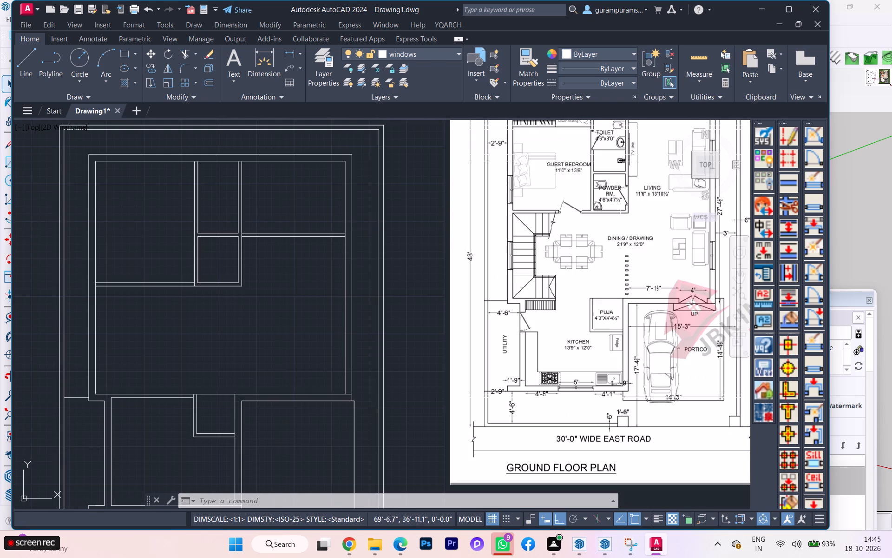
click(704, 58)
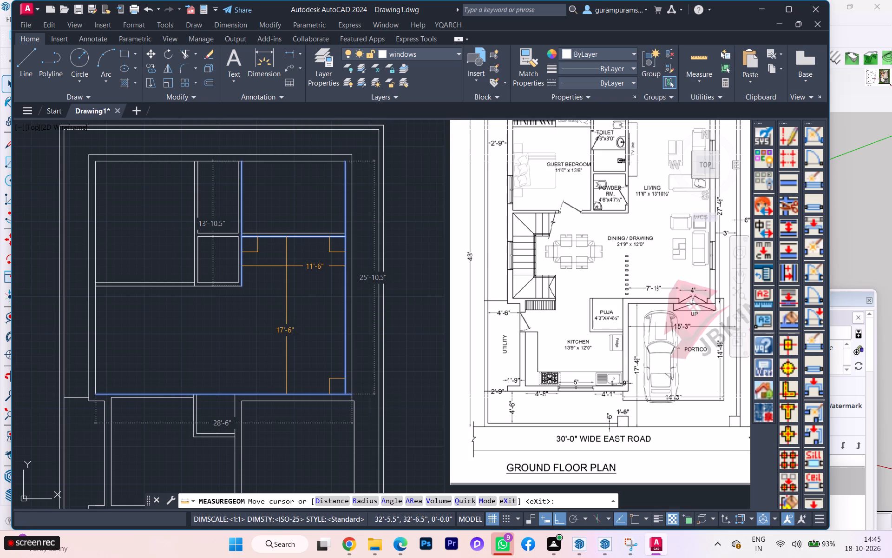
key(Escape)
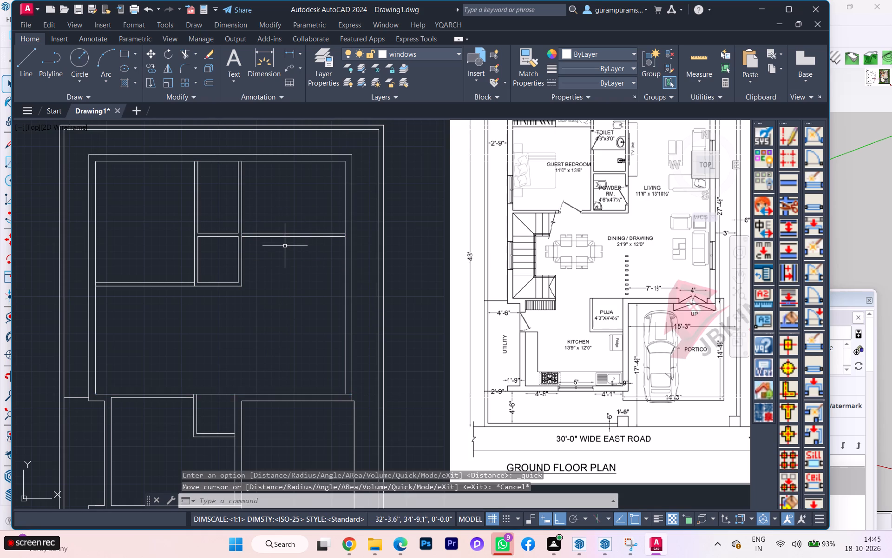
Trim away the leftover partition lines that cross the living room.
text(tr)
key(Return)
click(282, 252)
click(273, 219)
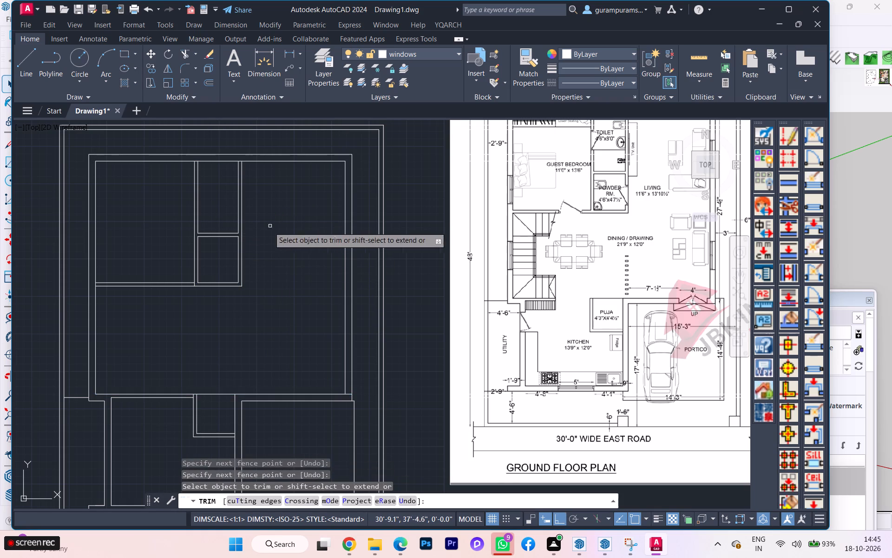
key(space)
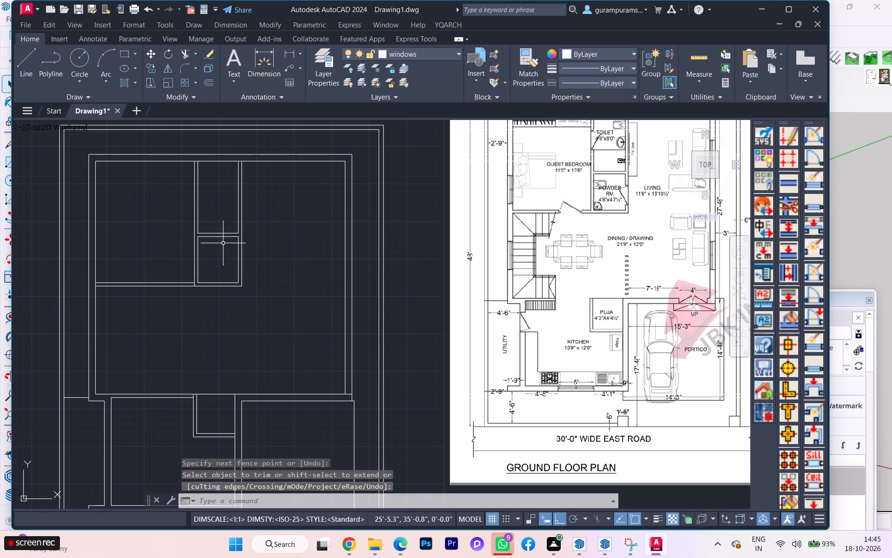
Offset the powder-room face of the partition 4'7.50" into the powder room, and check the room against the reference plan.
key(o)
key(Return)
scroll(627, 185, up, 2)
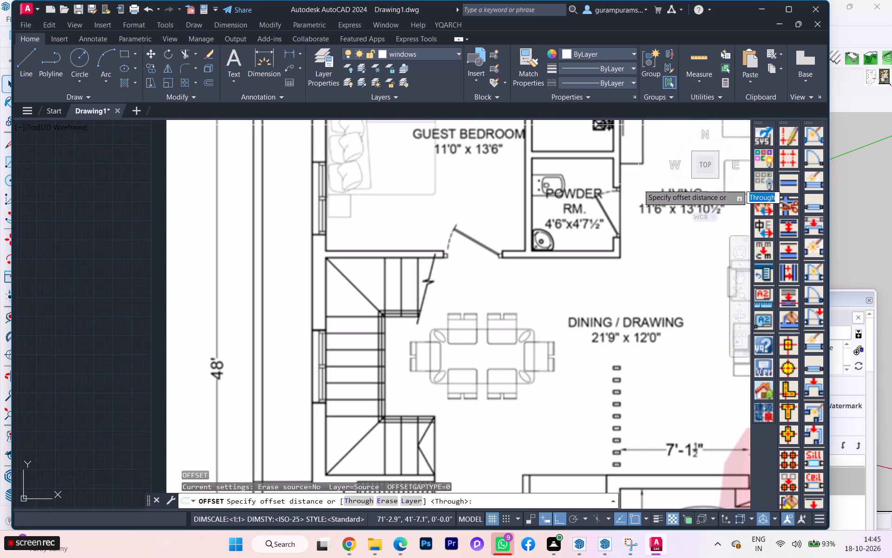
scroll(593, 234, down, 2)
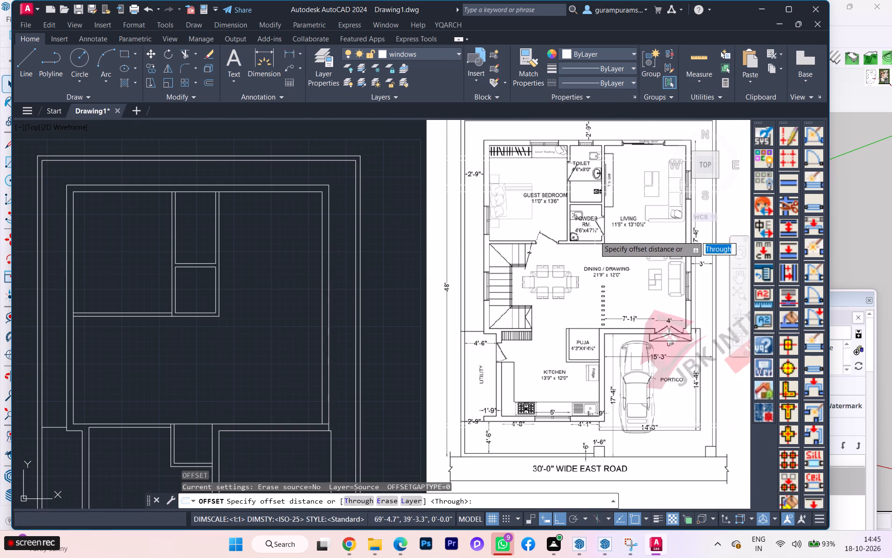
scroll(213, 268, up, 1)
click(165, 266)
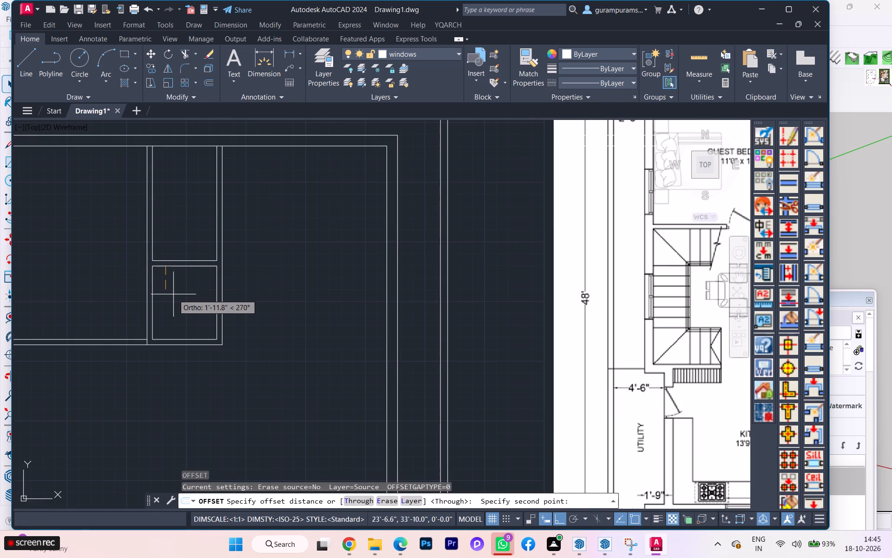
text(4'7.50)
key(Return)
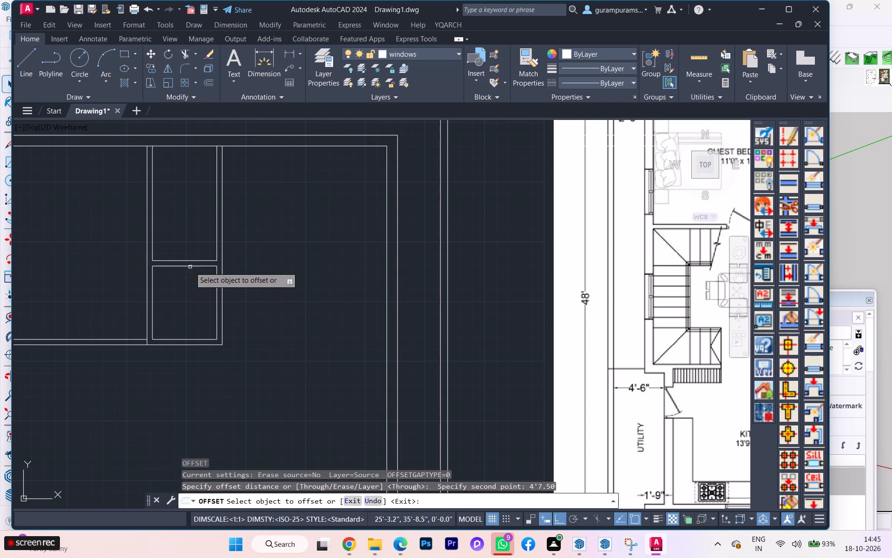
click(190, 267)
click(189, 289)
scroll(177, 344, down, 1)
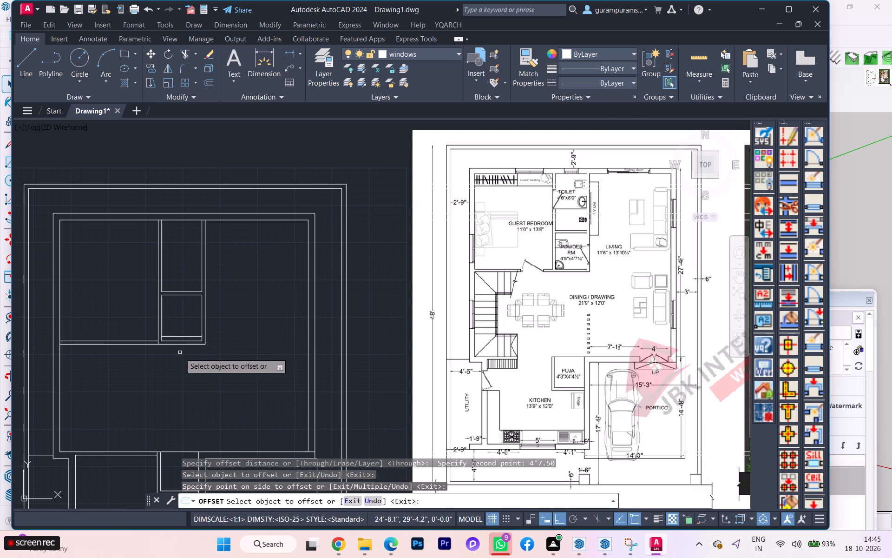
scroll(591, 250, up, 2)
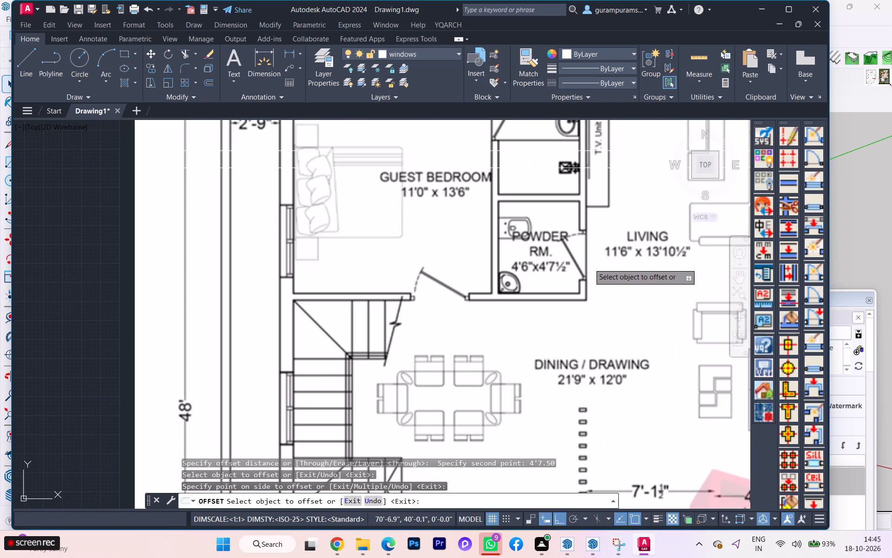
scroll(591, 272, down, 1)
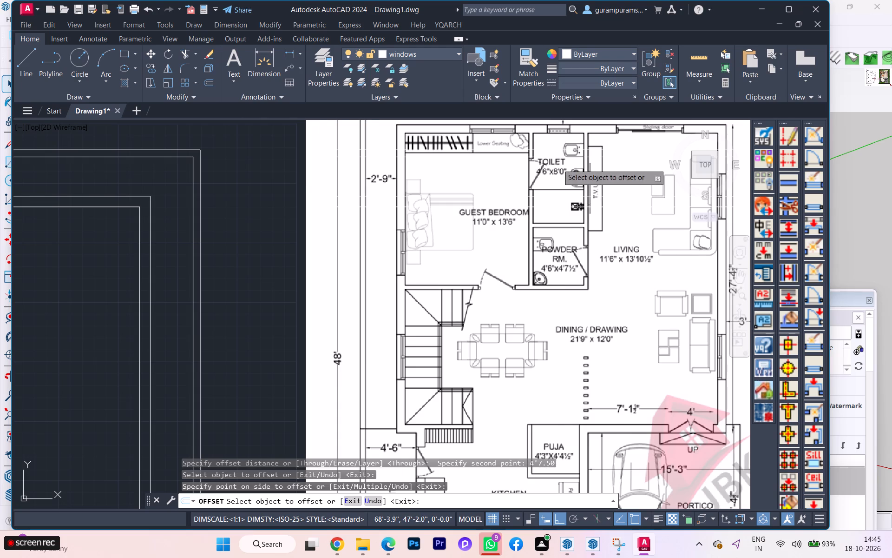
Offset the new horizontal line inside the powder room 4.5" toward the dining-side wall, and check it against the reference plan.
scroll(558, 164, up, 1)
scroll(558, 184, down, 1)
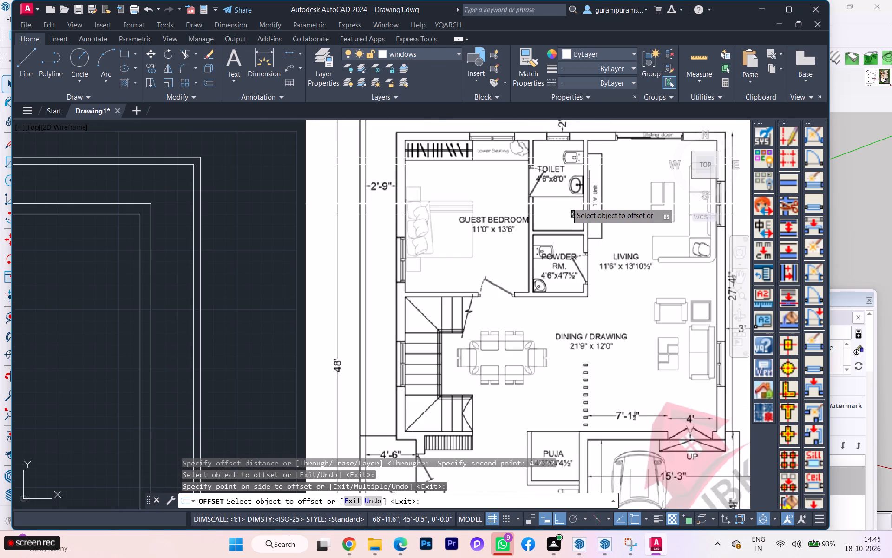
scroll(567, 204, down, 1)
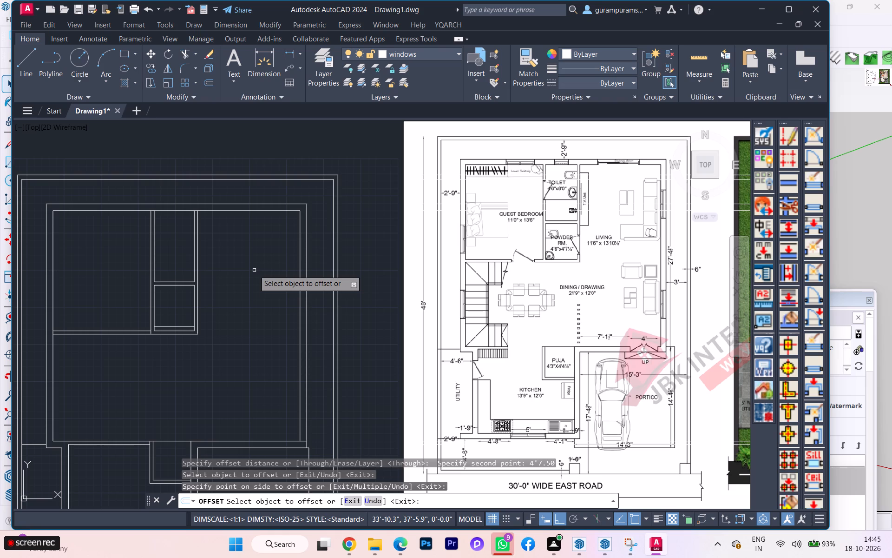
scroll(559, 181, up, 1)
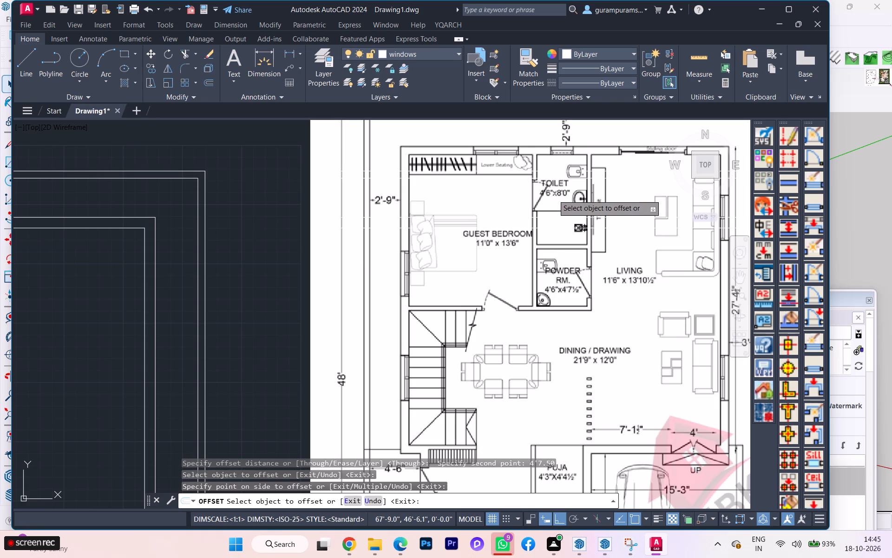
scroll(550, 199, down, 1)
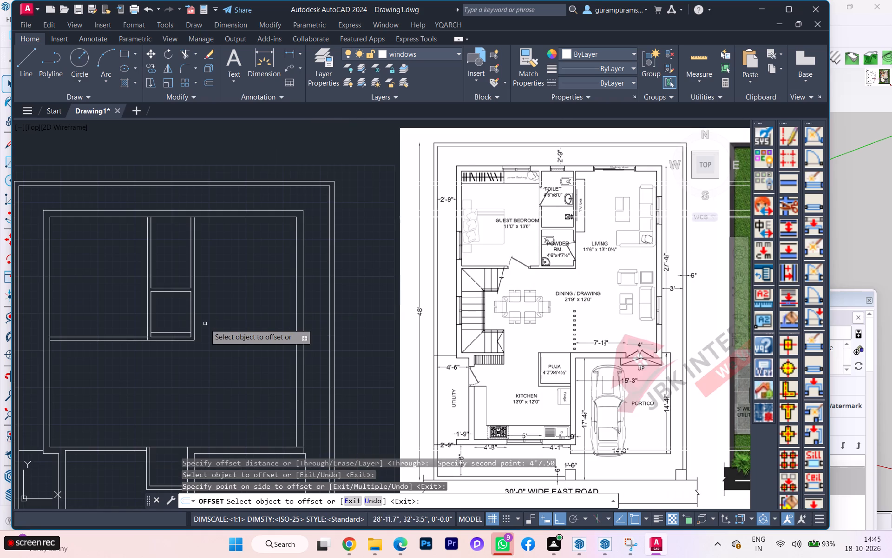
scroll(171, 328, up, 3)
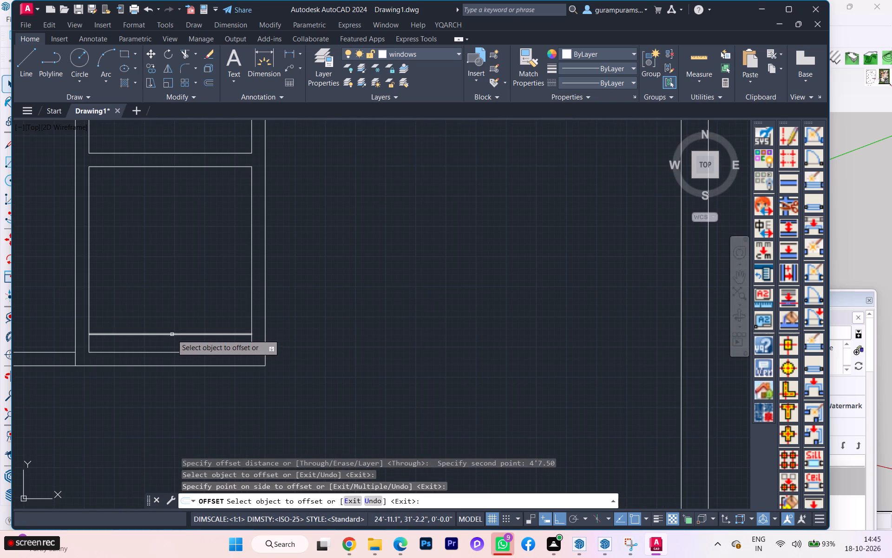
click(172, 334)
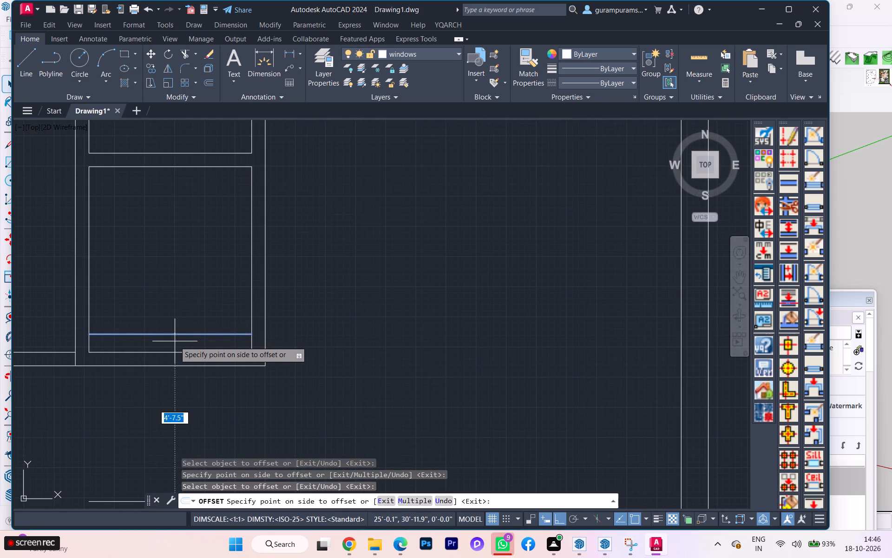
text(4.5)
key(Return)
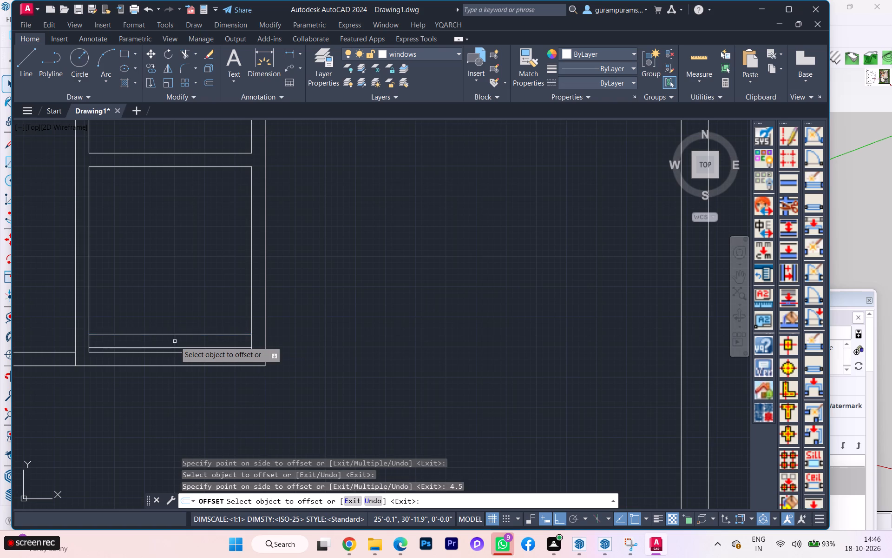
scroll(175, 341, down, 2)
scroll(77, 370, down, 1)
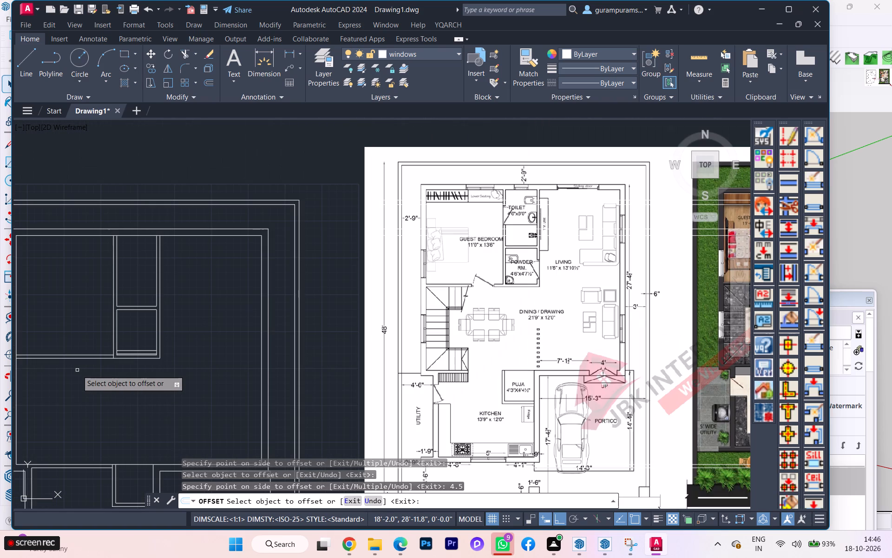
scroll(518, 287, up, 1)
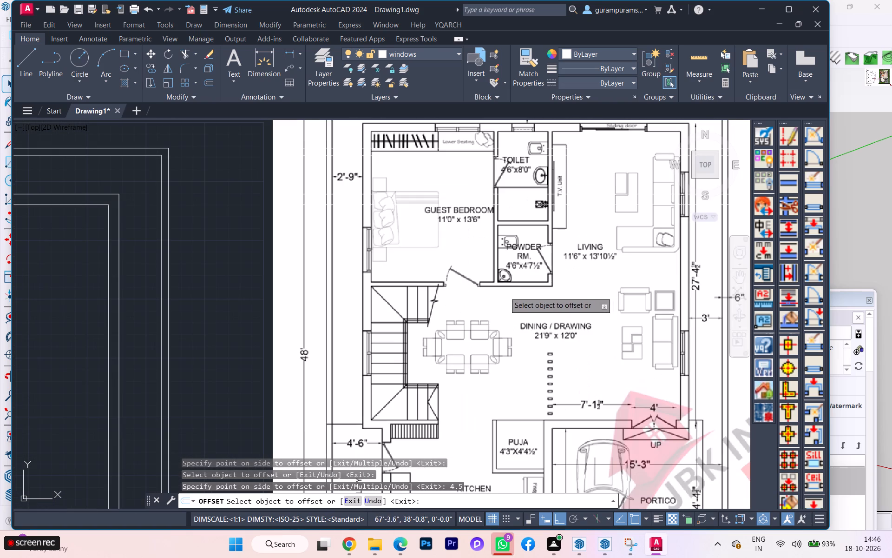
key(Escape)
Erase the two offset trial lines near the dining-side wall inside the powder room.
scroll(362, 278, down, 2)
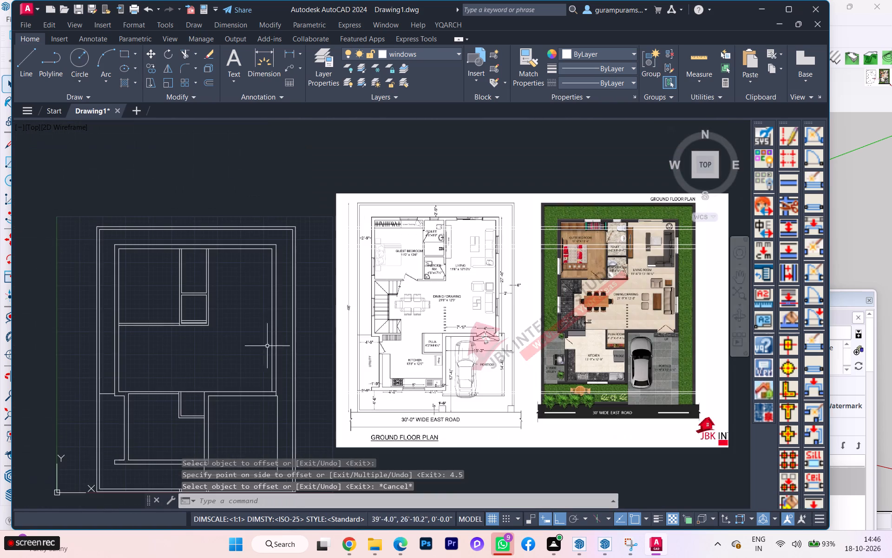
scroll(212, 325, up, 3)
scroll(175, 335, up, 5)
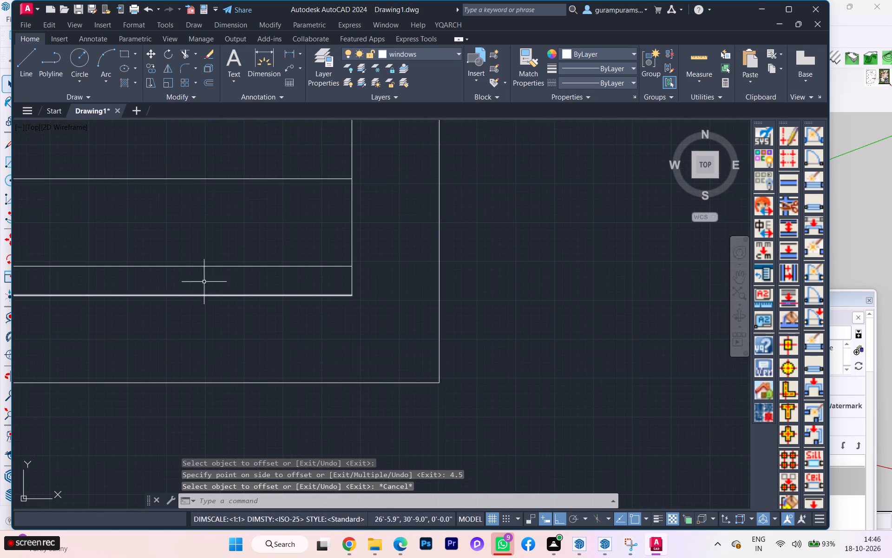
click(210, 273)
click(196, 176)
key(Delete)
Compare the drafted room layout with the reference ground floor plan, examining the guest bedroom, toilet, powder room, living, dining and staircase areas.
scroll(466, 226, down, 1)
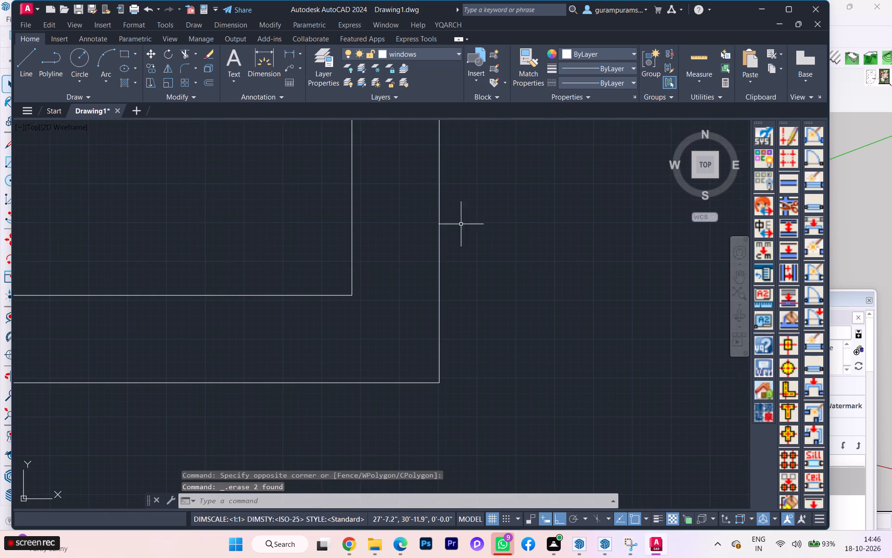
scroll(473, 229, down, 5)
scroll(215, 339, down, 2)
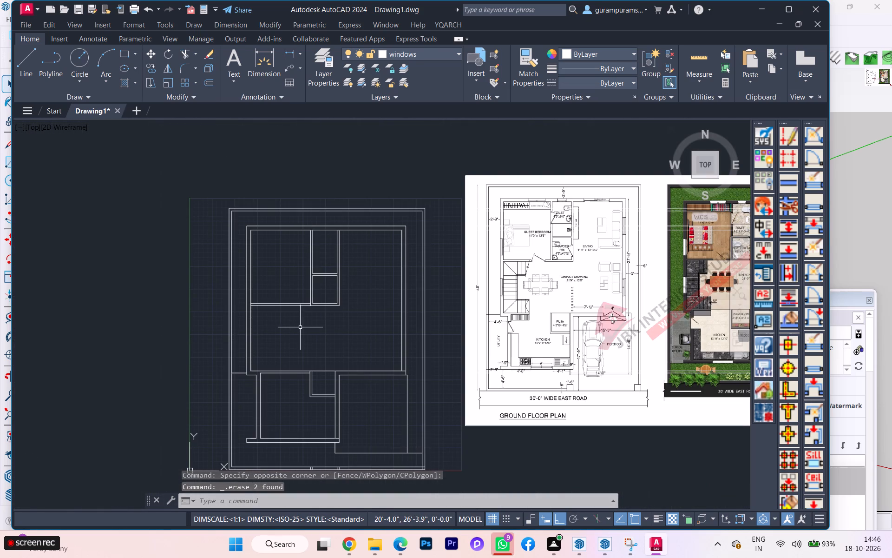
scroll(584, 270, up, 1)
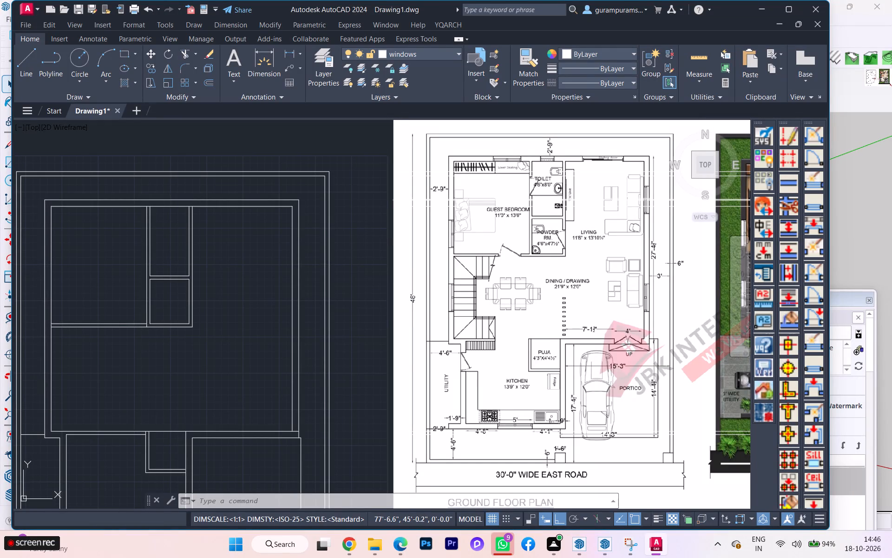
scroll(554, 193, up, 1)
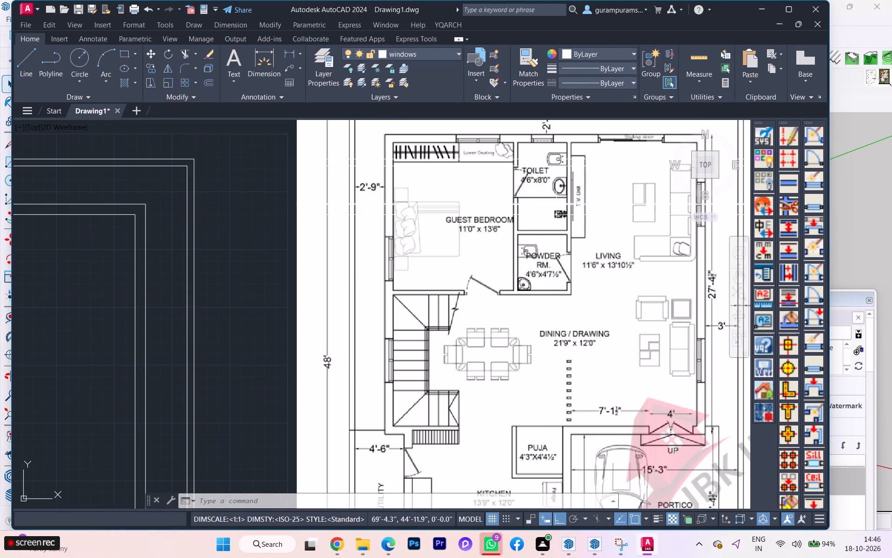
scroll(557, 207, down, 2)
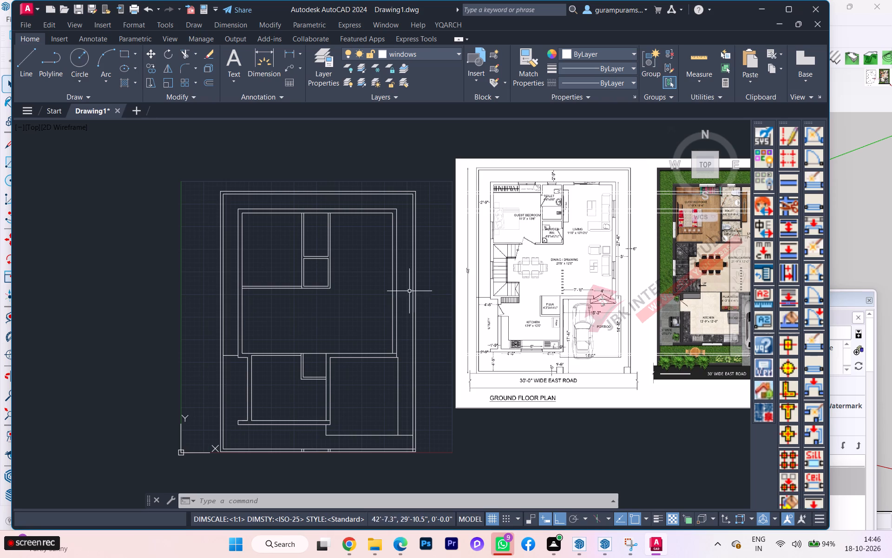
scroll(605, 343, up, 2)
scroll(559, 357, down, 1)
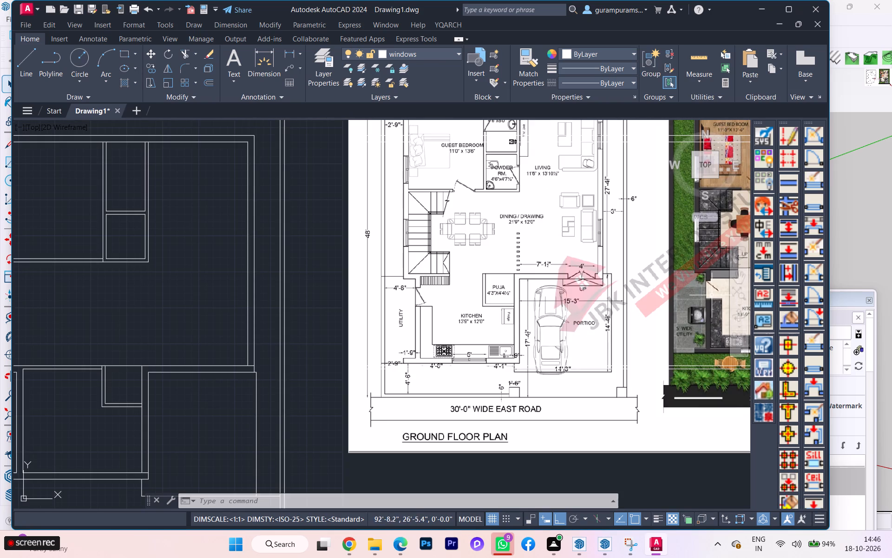
scroll(259, 396, down, 1)
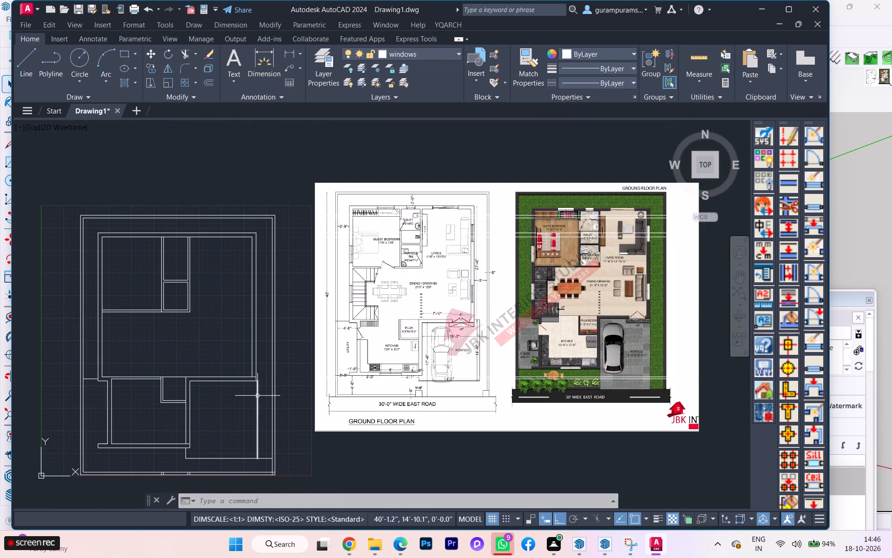
scroll(459, 276, up, 1)
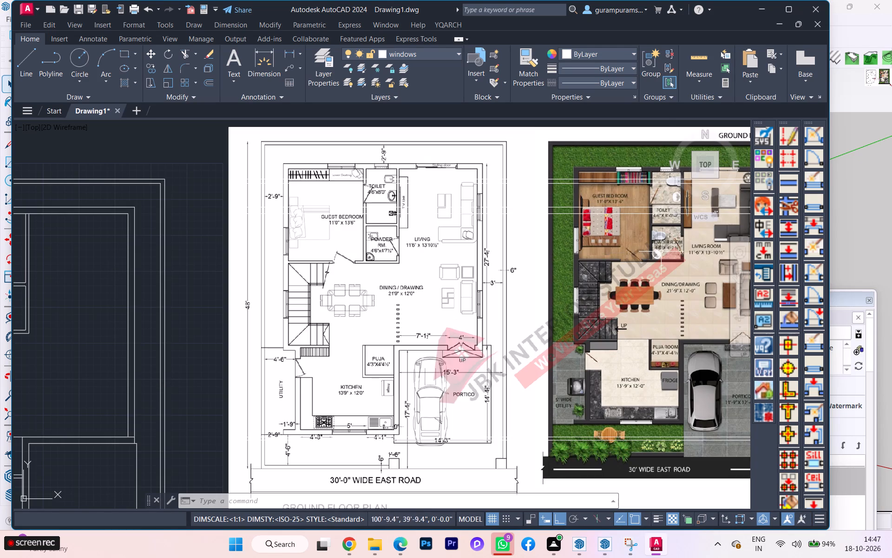
scroll(695, 248, down, 1)
scroll(499, 238, up, 1)
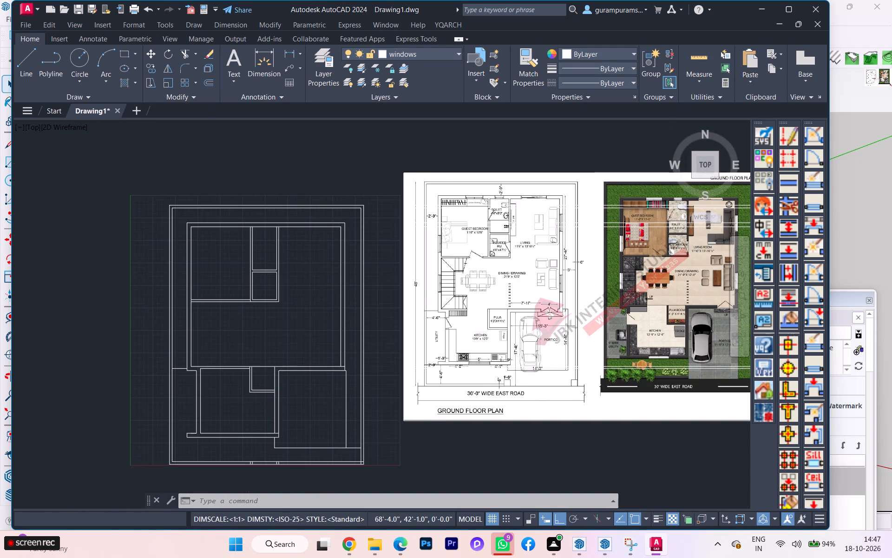
scroll(499, 237, up, 1)
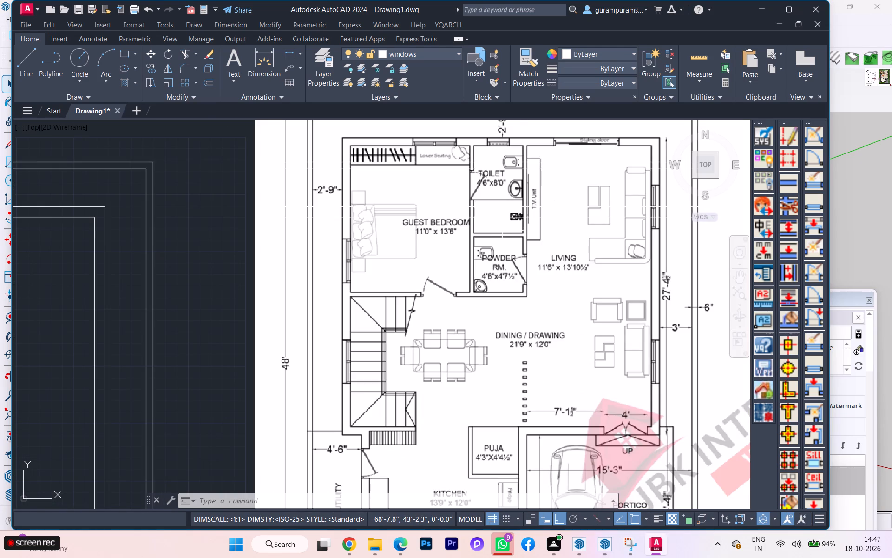
scroll(517, 151, up, 1)
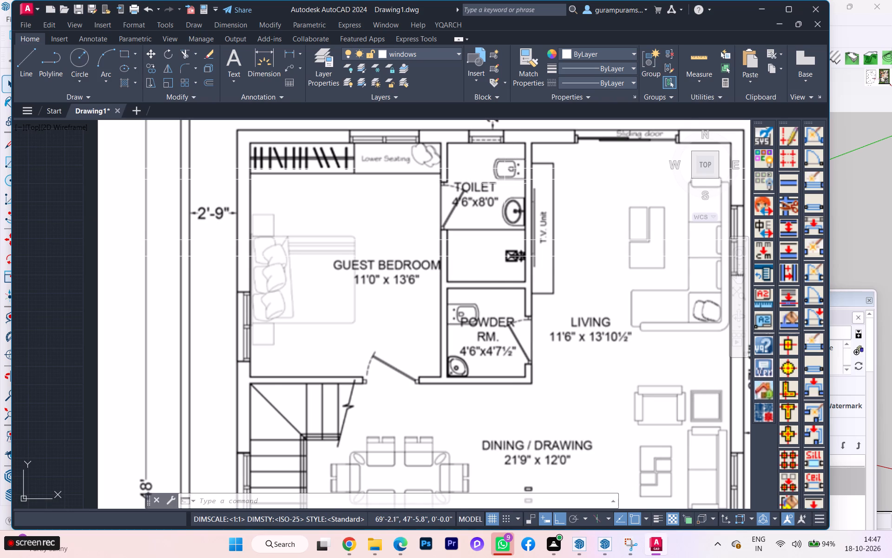
scroll(501, 187, down, 1)
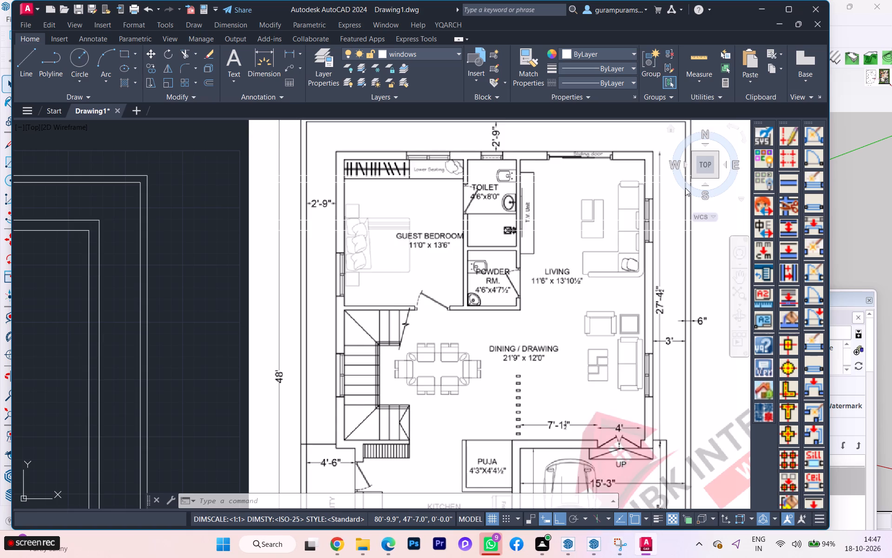
scroll(685, 188, down, 1)
scroll(524, 174, up, 3)
scroll(517, 177, down, 1)
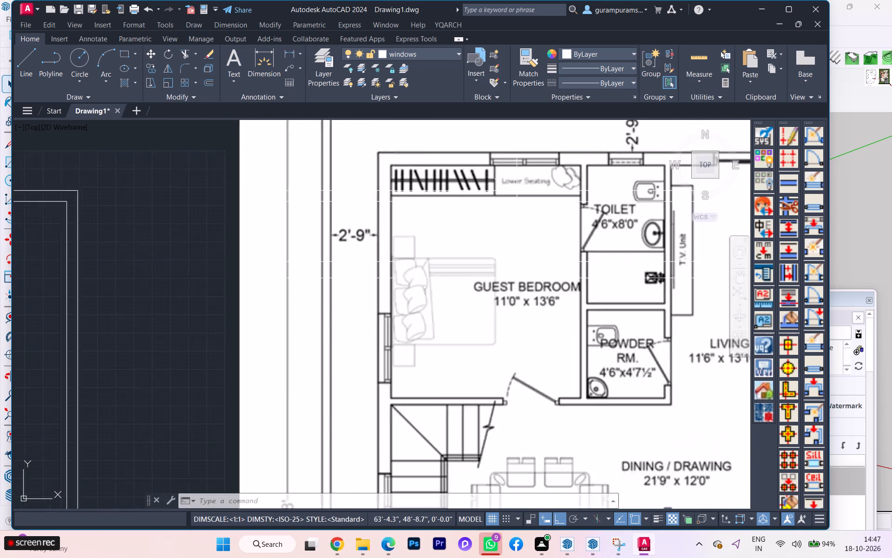
scroll(517, 179, down, 3)
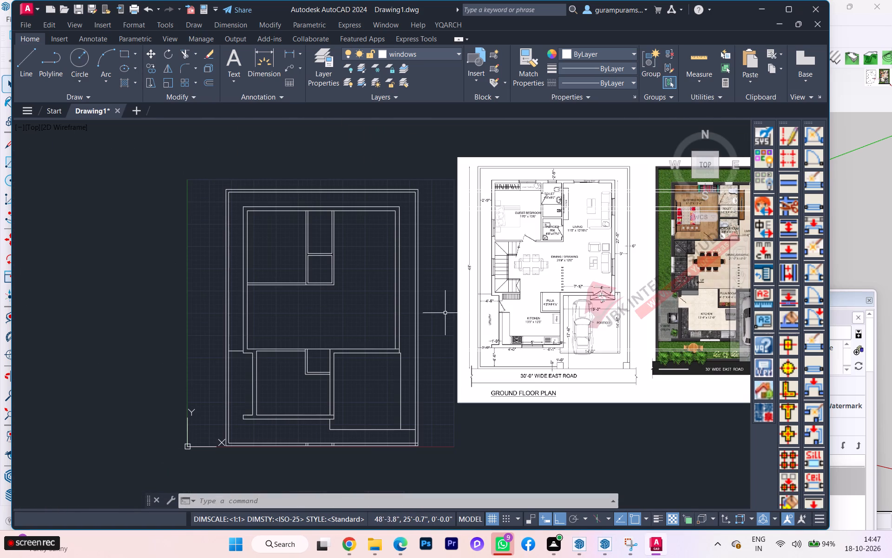
scroll(520, 270, up, 3)
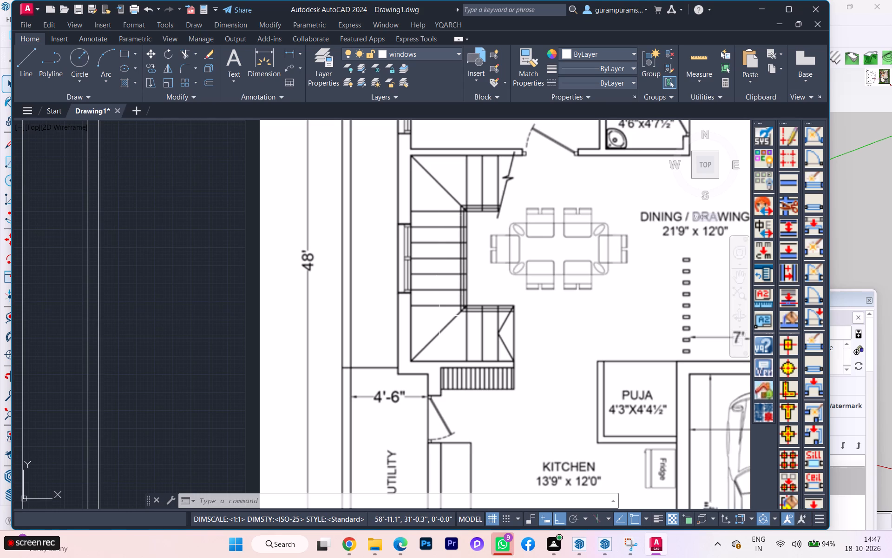
scroll(460, 271, down, 1)
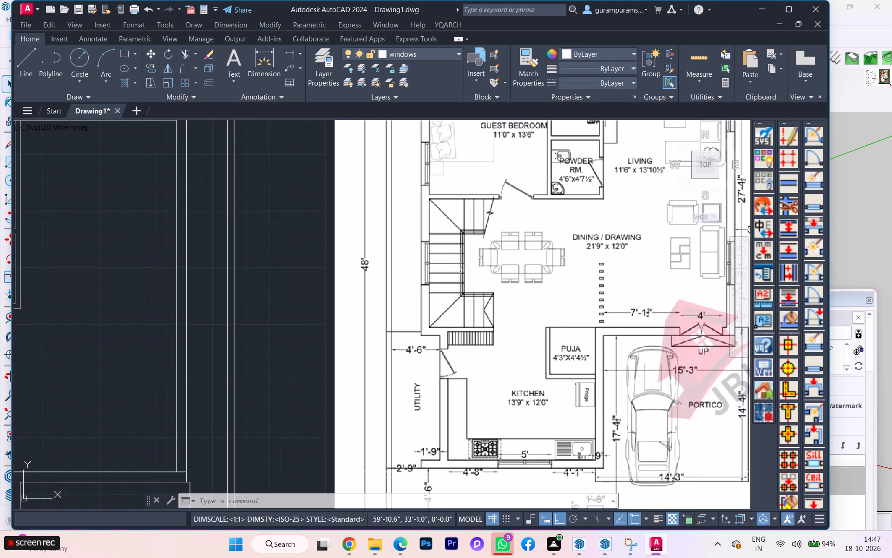
scroll(460, 271, down, 1)
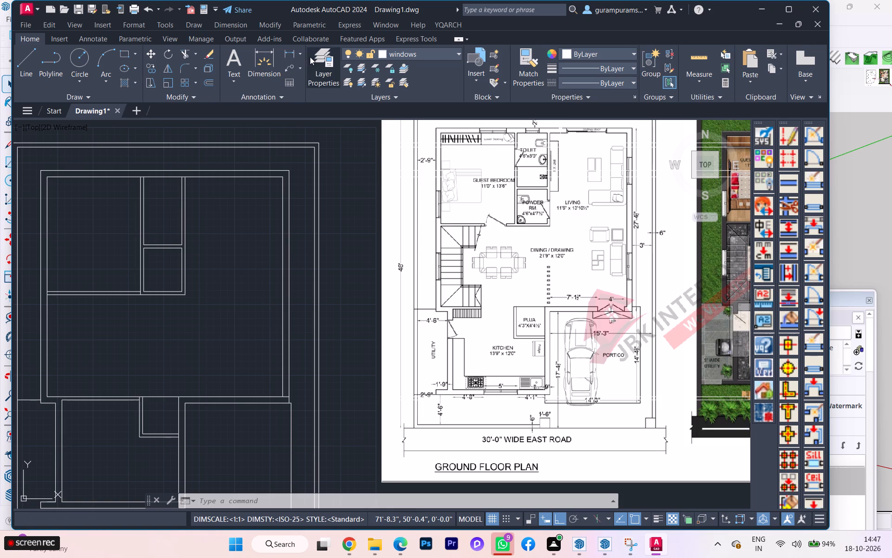
Add a vertical linear dimension across the dining/drawing space, from the guest bedroom partition to the opposite wall.
click(295, 53)
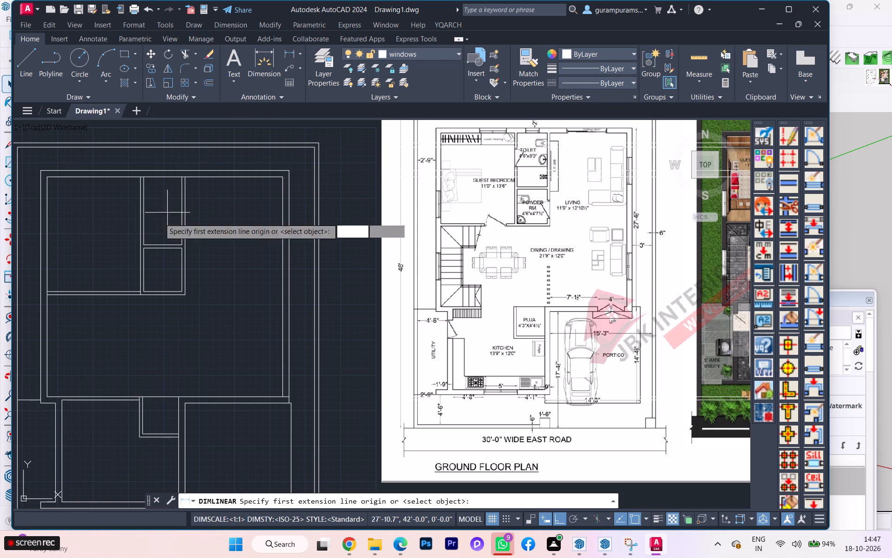
scroll(354, 252, down, 2)
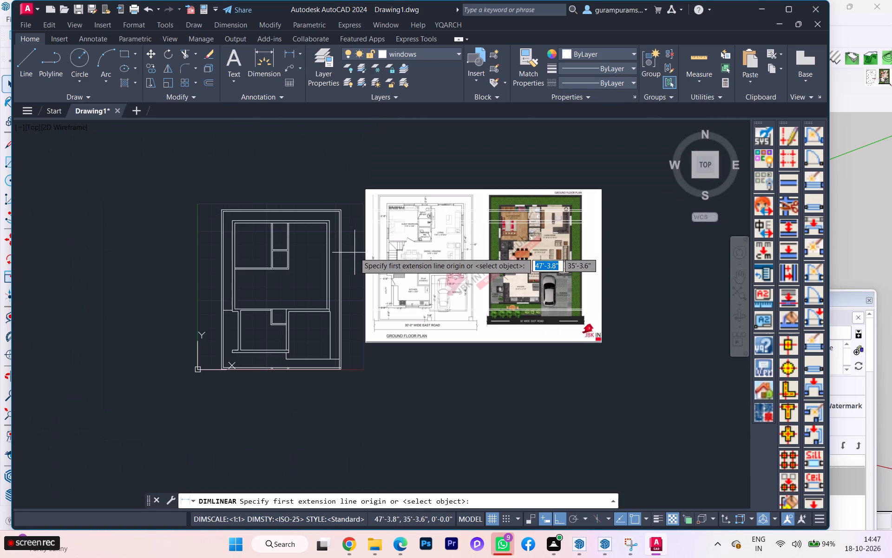
scroll(348, 257, up, 1)
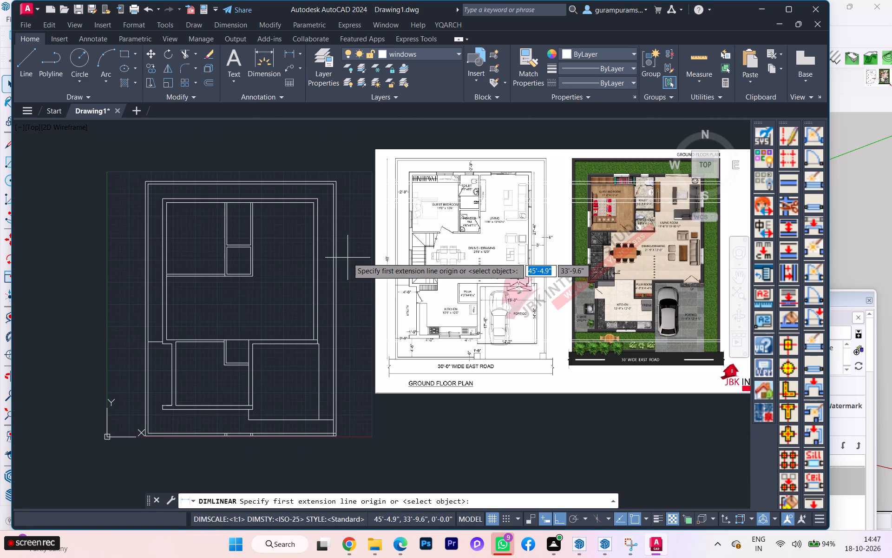
scroll(198, 289, up, 2)
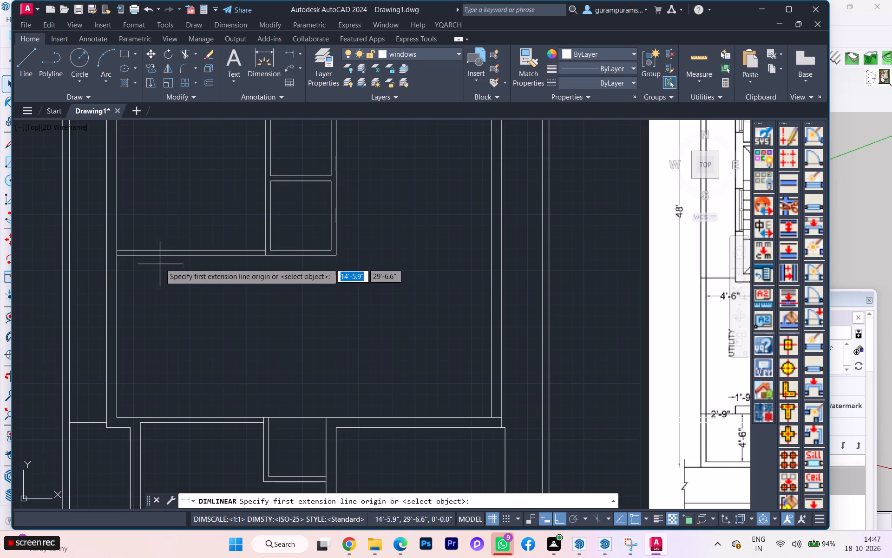
click(157, 256)
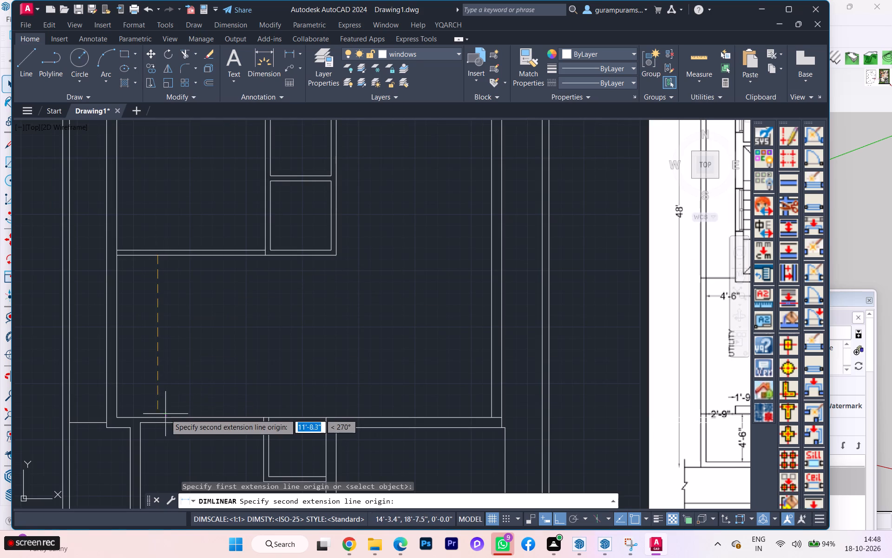
click(159, 418)
click(159, 397)
scroll(165, 342, up, 2)
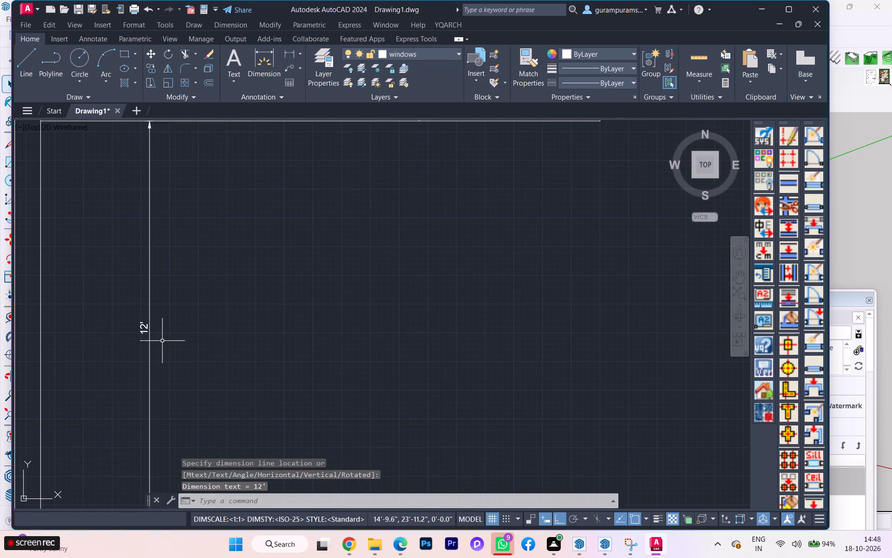
scroll(162, 340, down, 3)
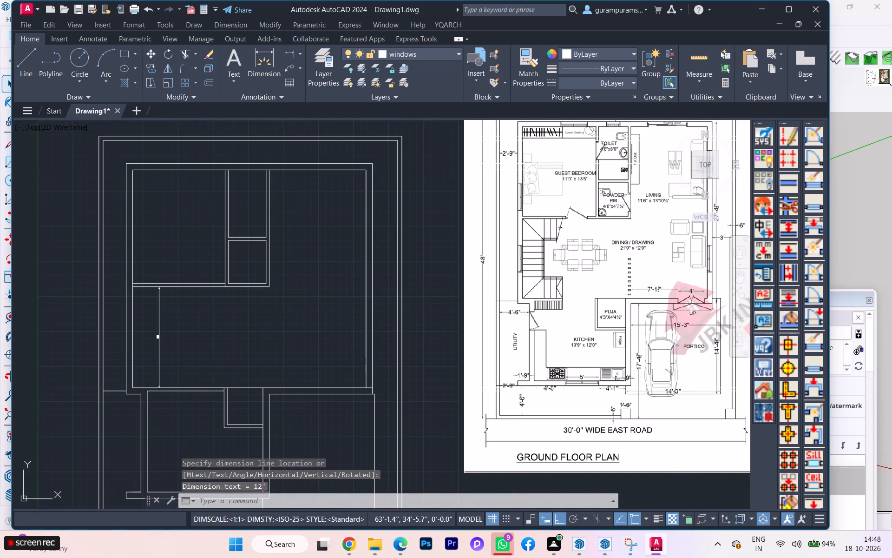
Examine the staircase and dining/drawing area in the reference ground floor plan against the same space in the drafted layout.
scroll(551, 230, up, 1)
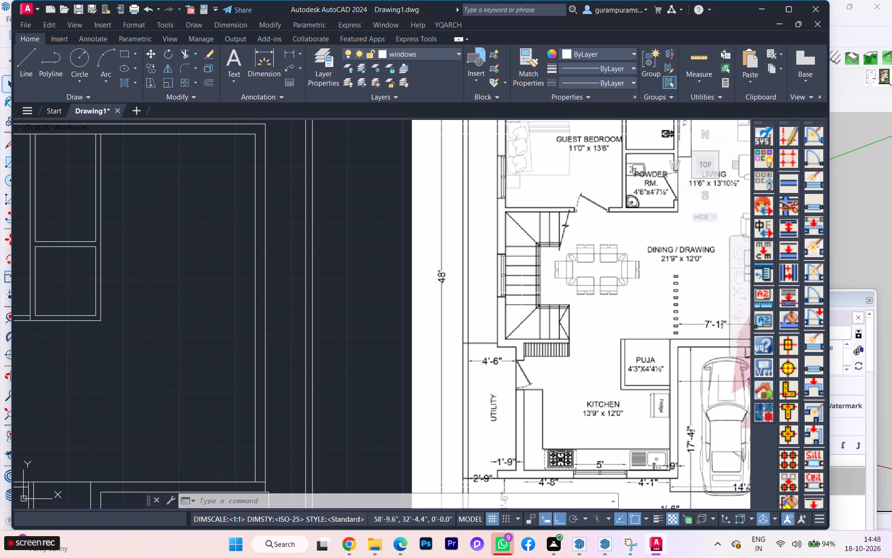
scroll(521, 294, down, 1)
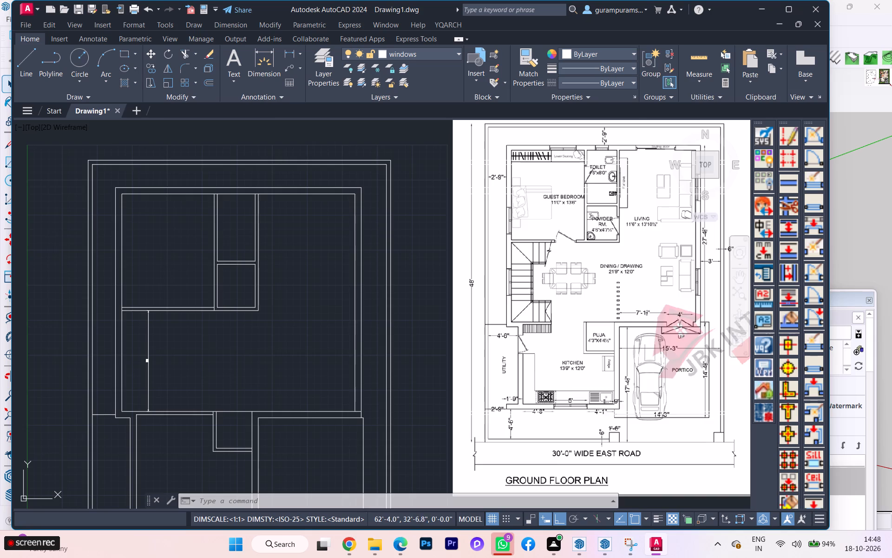
scroll(548, 294, up, 2)
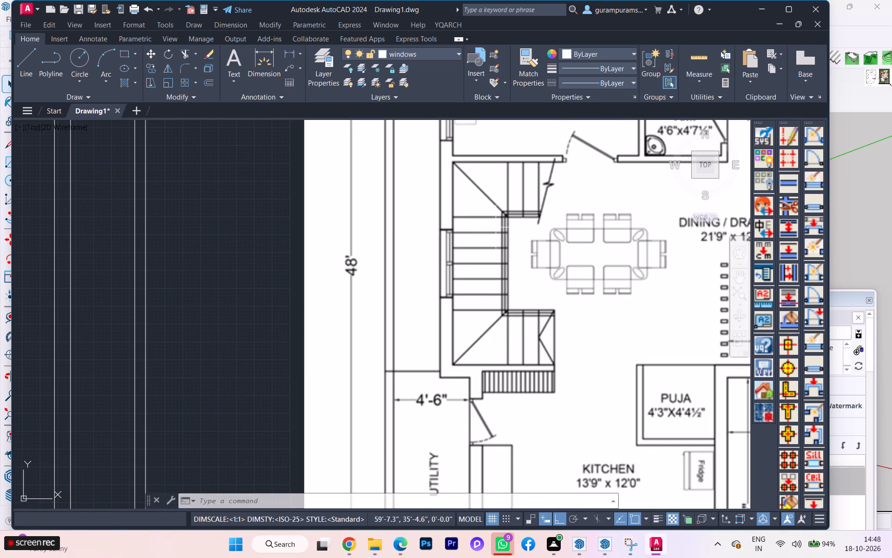
scroll(493, 239, down, 2)
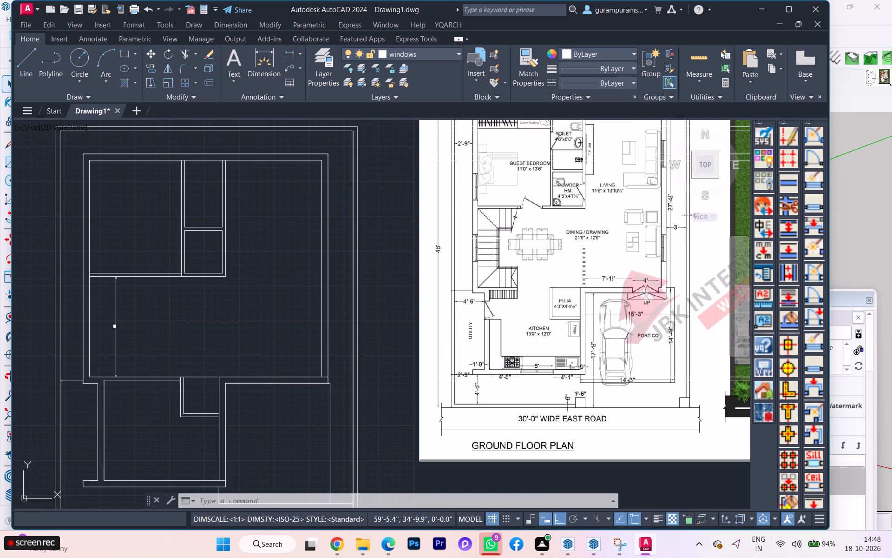
scroll(83, 337, up, 2)
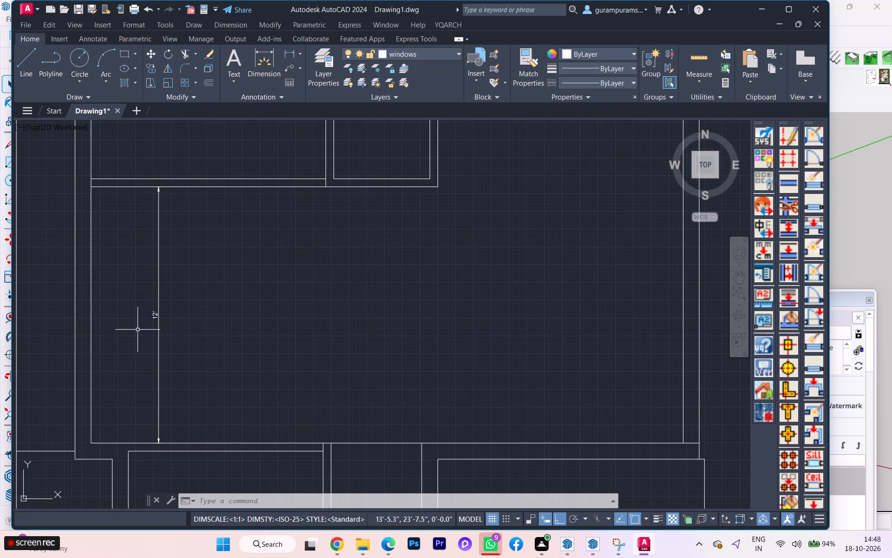
scroll(138, 330, down, 1)
scroll(703, 209, down, 1)
scroll(531, 256, down, 1)
scroll(369, 286, down, 1)
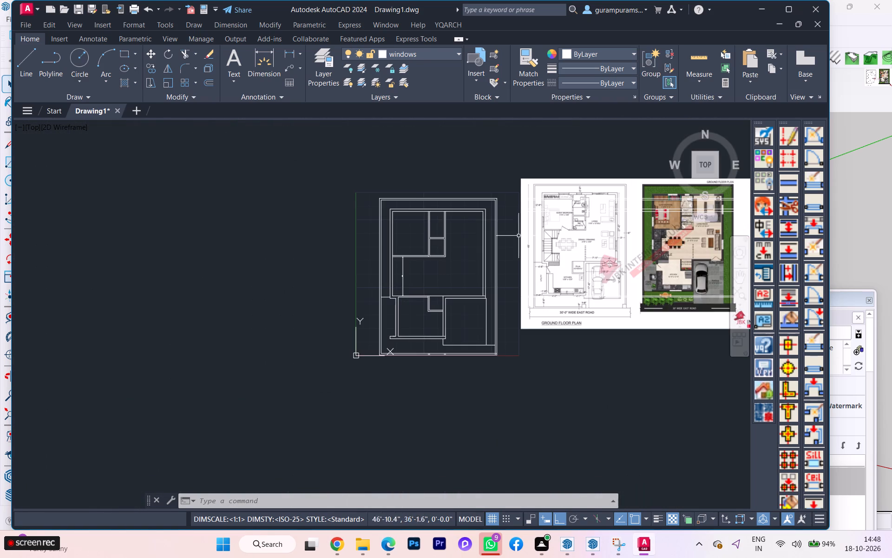
scroll(574, 221, up, 4)
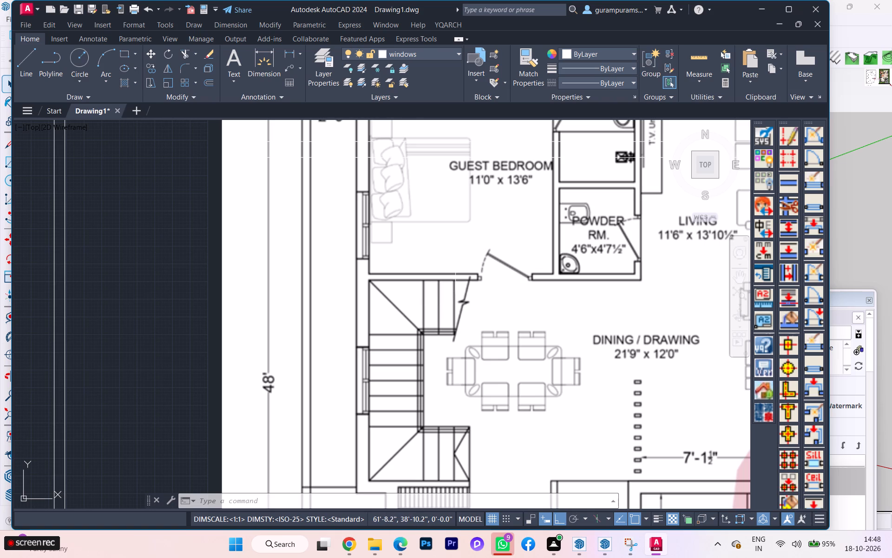
scroll(517, 267, down, 1)
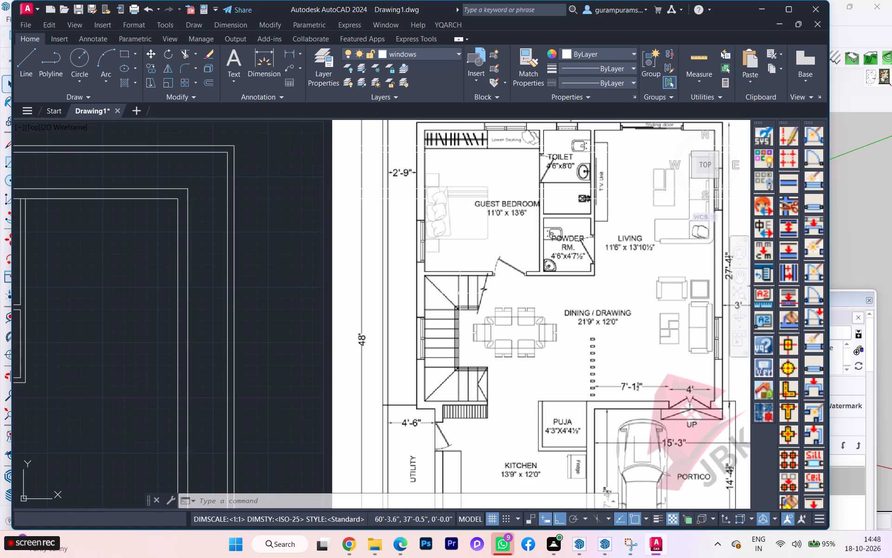
scroll(544, 319, down, 1)
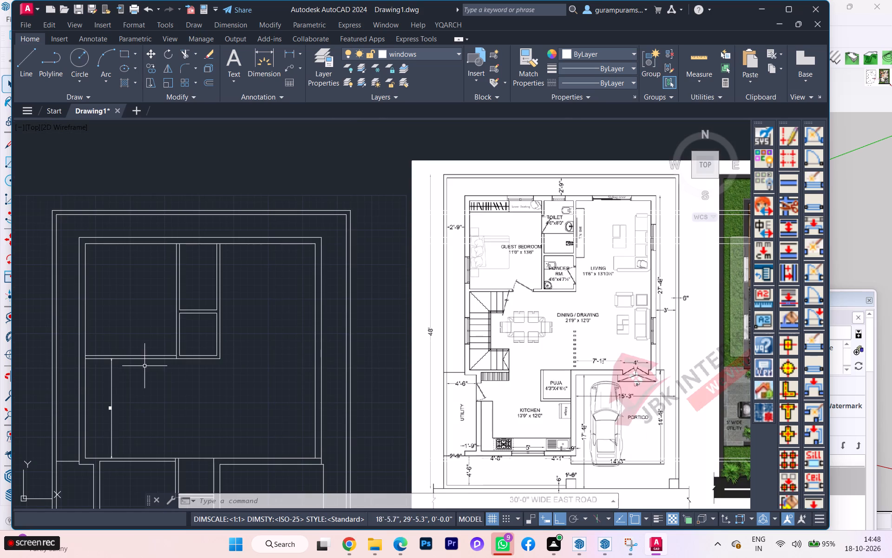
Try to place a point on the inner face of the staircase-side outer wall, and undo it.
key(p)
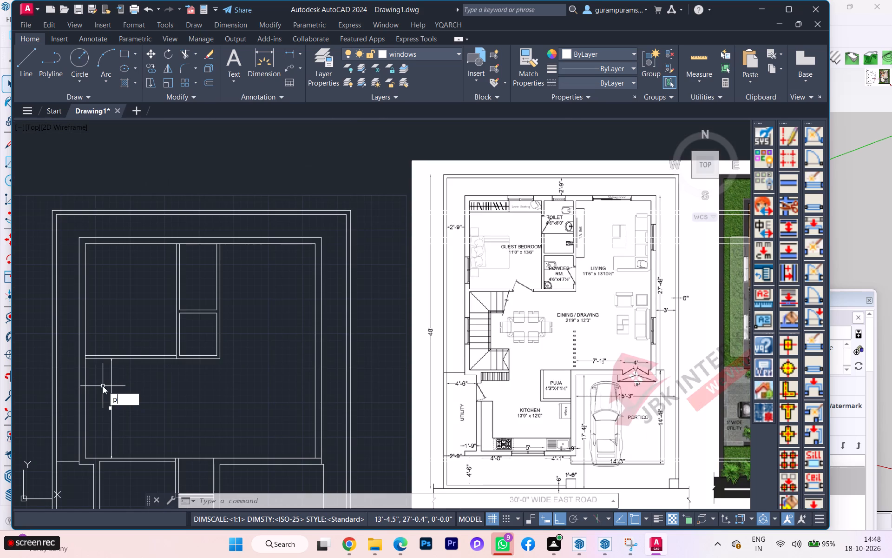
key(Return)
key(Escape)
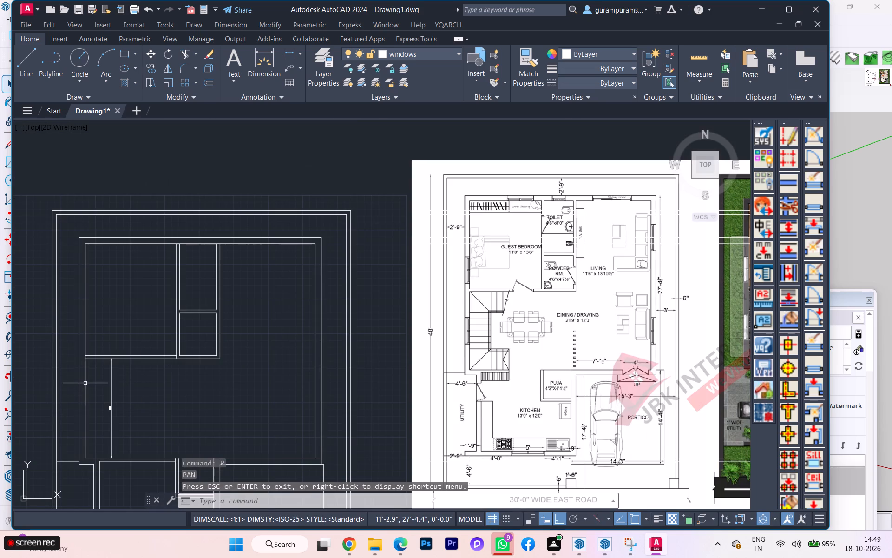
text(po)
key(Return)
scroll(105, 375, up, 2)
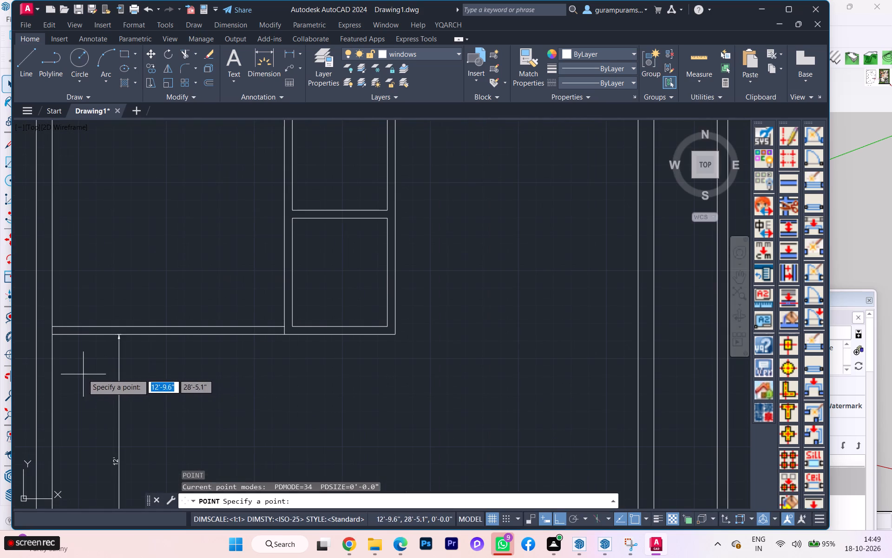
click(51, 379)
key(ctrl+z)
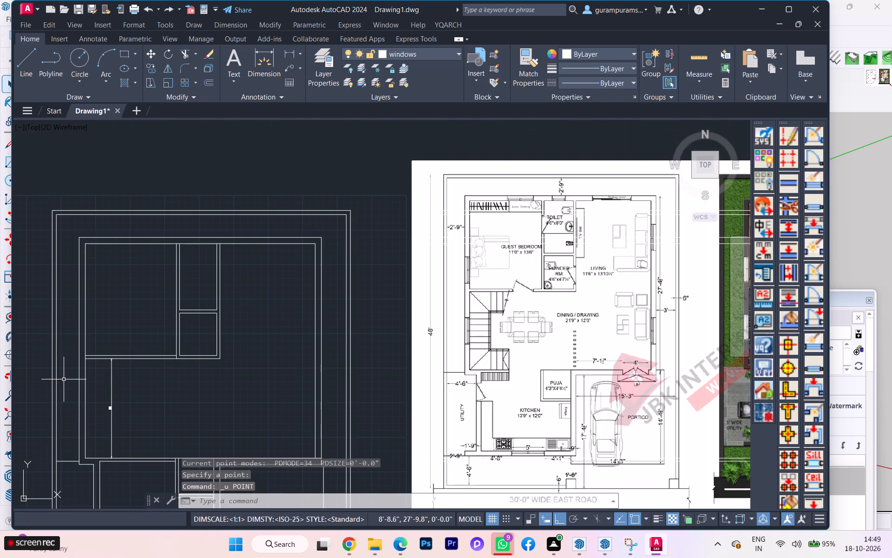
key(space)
Place a tracked point 5'2" into the dining area from the inner face of the staircase-side outer wall.
text(po)
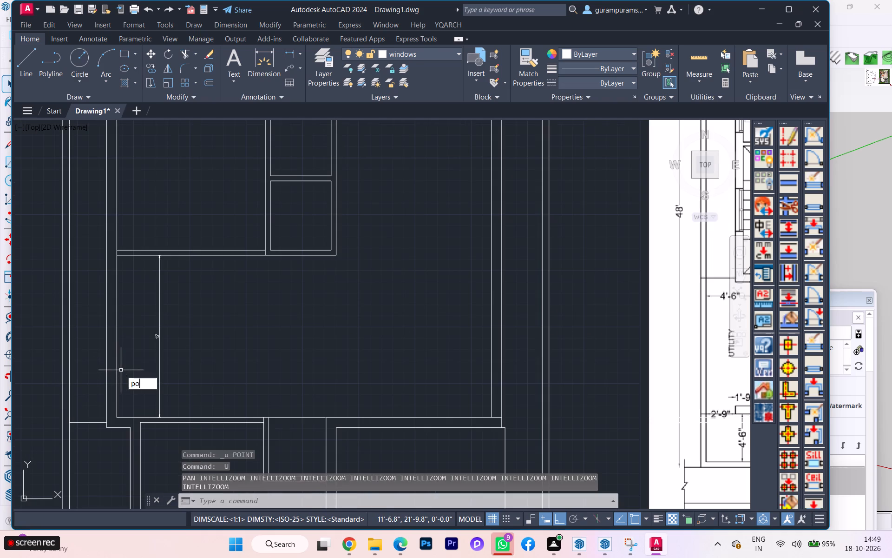
key(Return)
key(t)
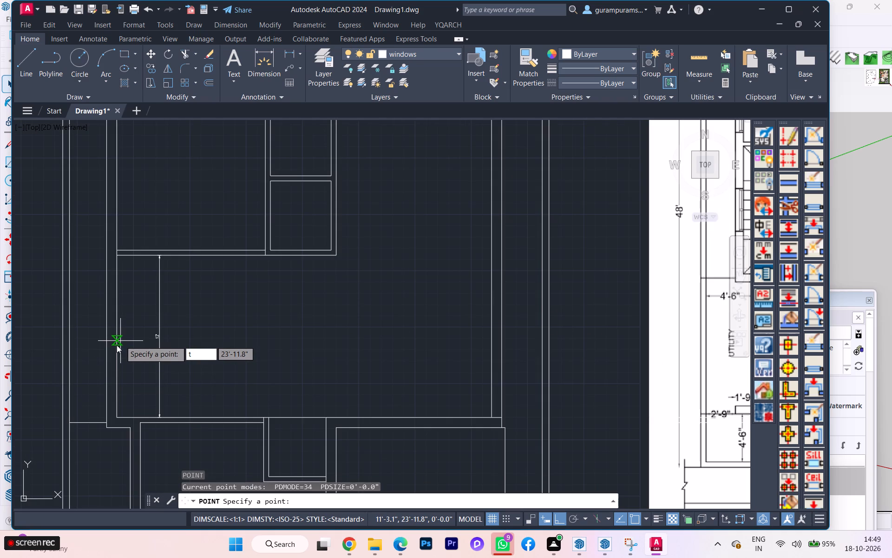
key(k)
key(Return)
scroll(98, 366, down, 1)
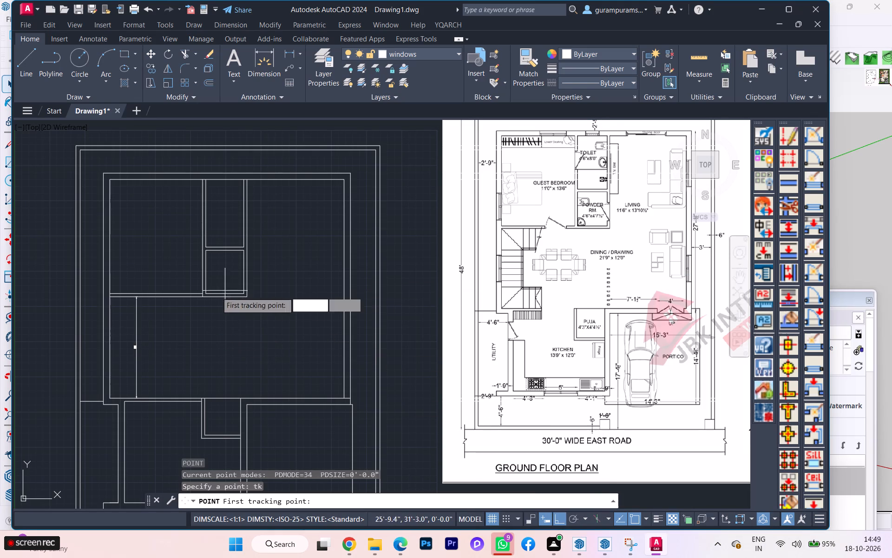
scroll(146, 300, up, 2)
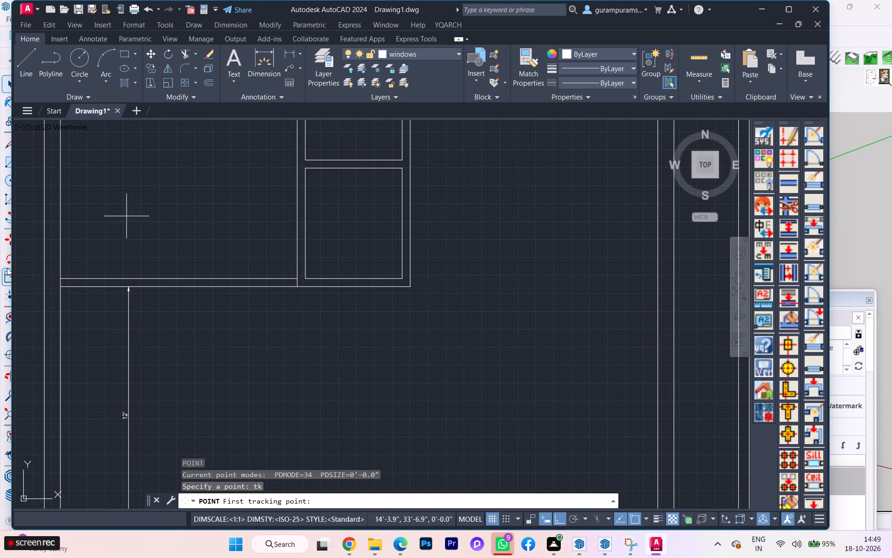
click(60, 331)
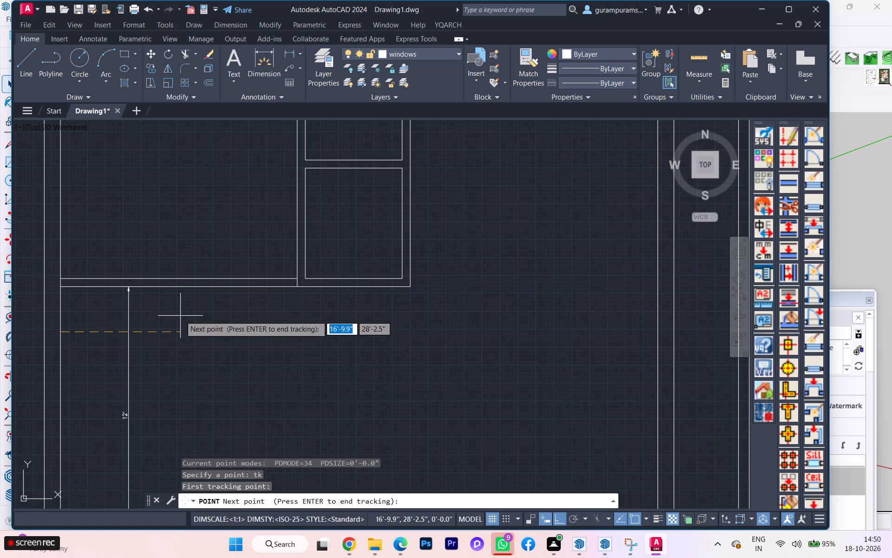
text(5'2)
key(Return)
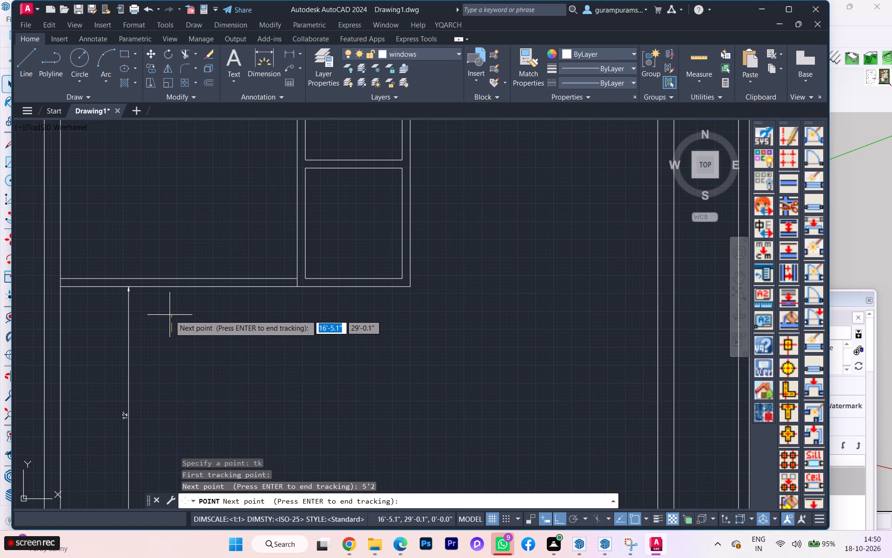
key(Return)
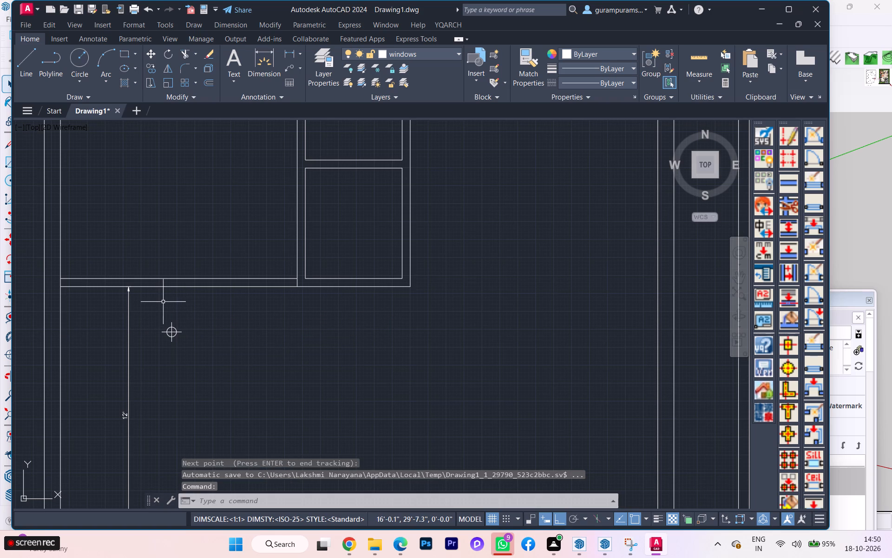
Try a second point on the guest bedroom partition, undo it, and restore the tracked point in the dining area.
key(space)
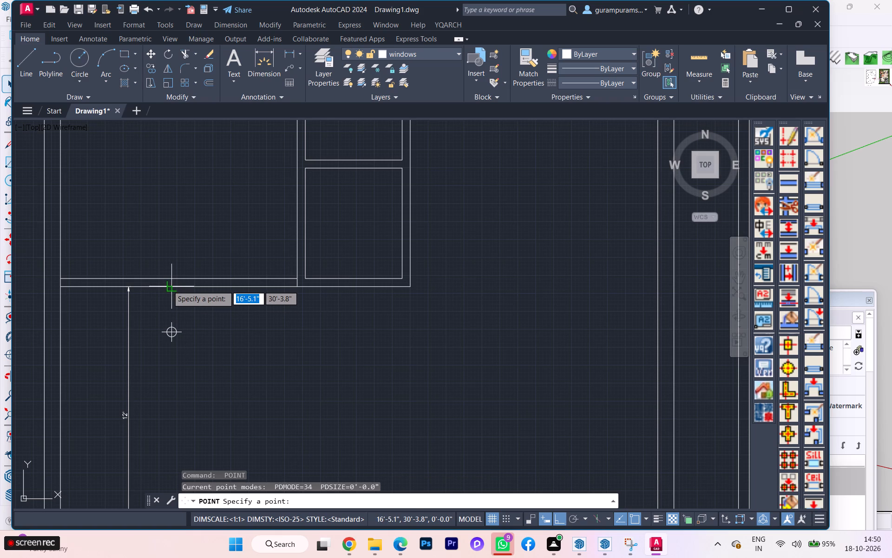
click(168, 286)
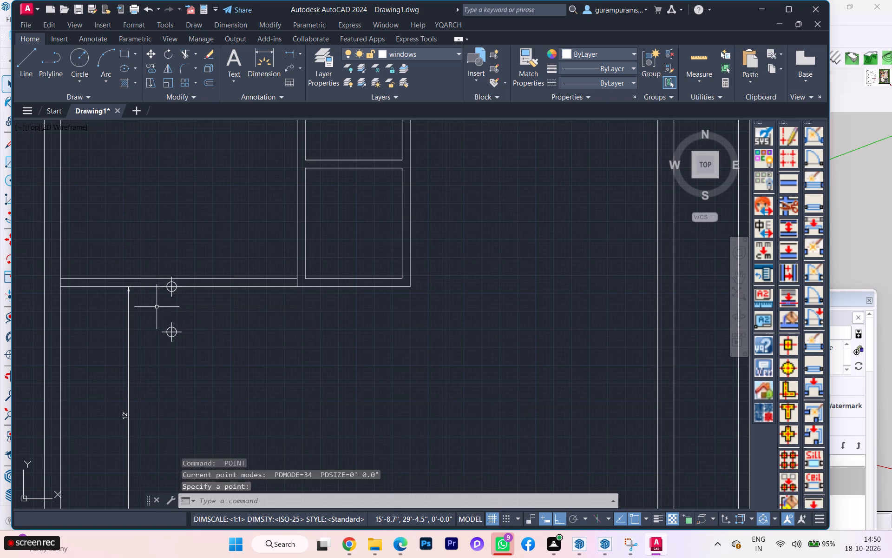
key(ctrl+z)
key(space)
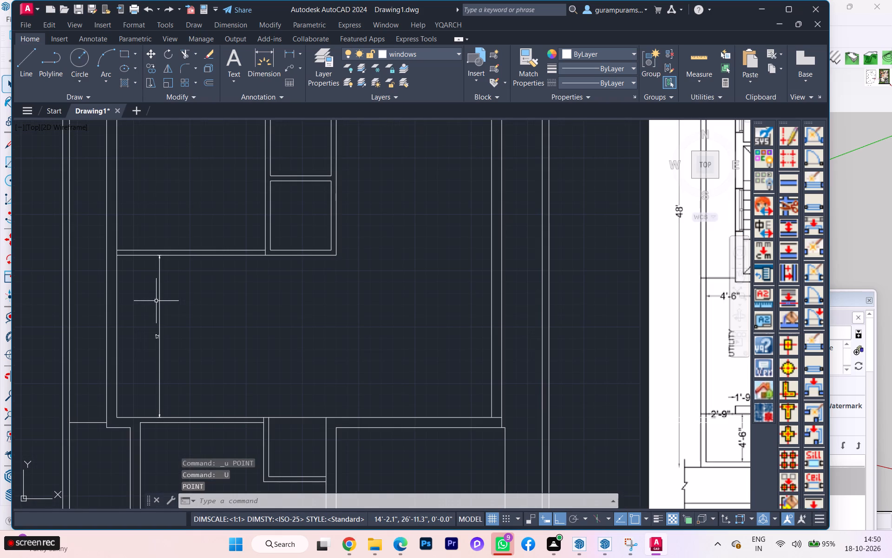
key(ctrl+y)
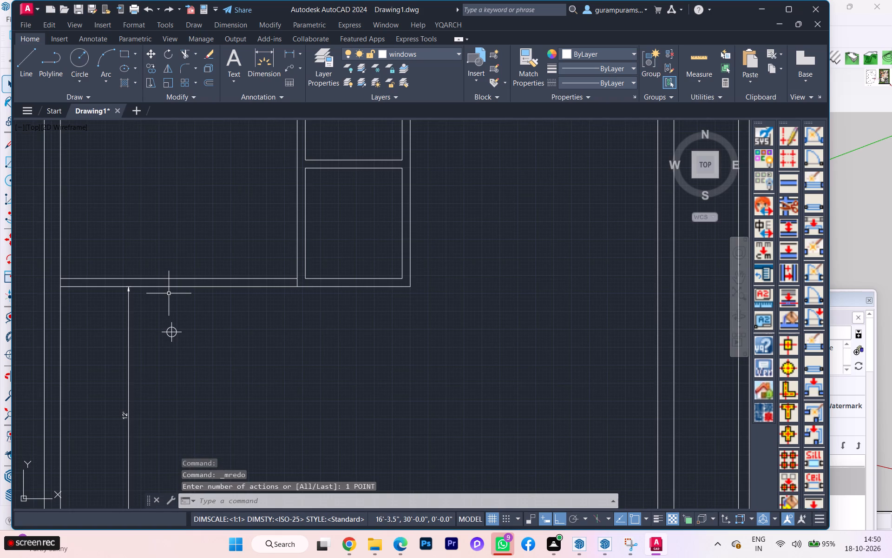
Place a point on the dining-side face of the guest bedroom partition, perpendicular from the tracked point.
text(po)
key(Return)
scroll(169, 293, up, 1)
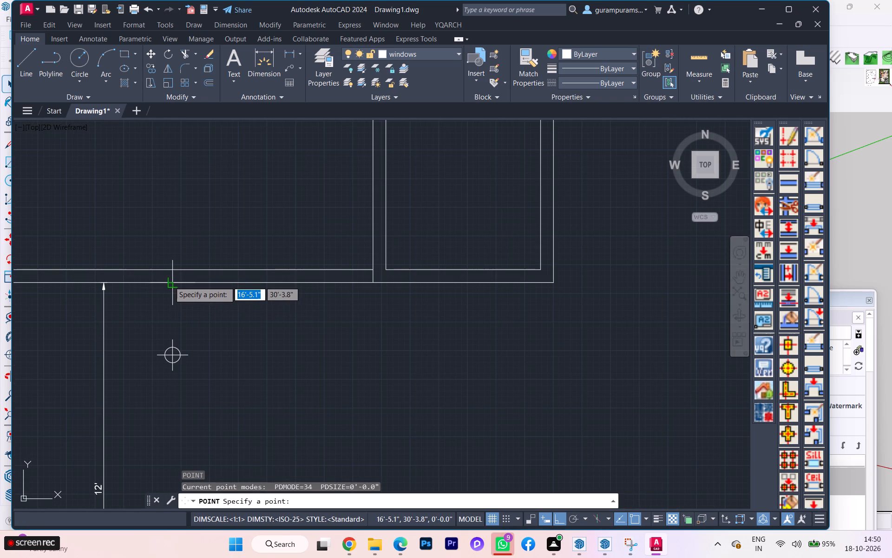
click(169, 281)
key(Escape)
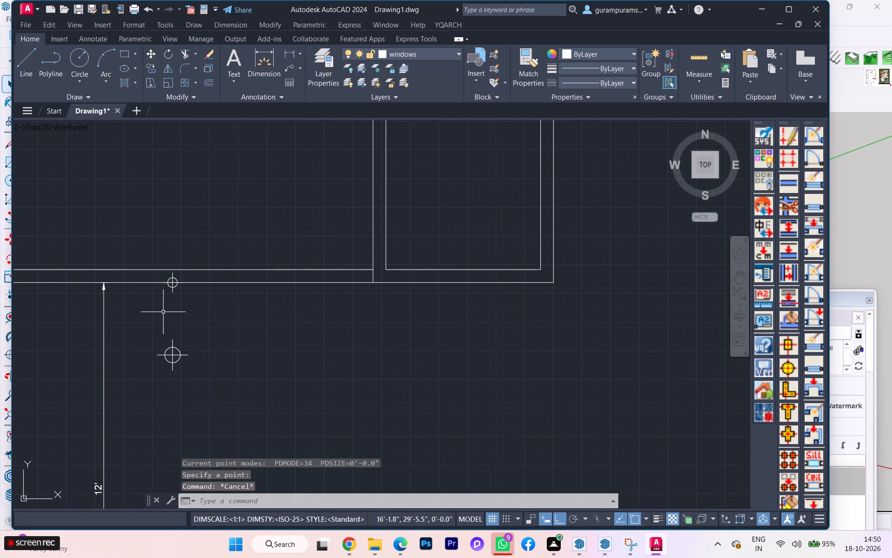
key(Escape)
Place a tracked point 3'6" into the dining area from the dining-side face of the guest bedroom partition, starting beside the existing point on that face.
text(po)
key(Return)
text(tk)
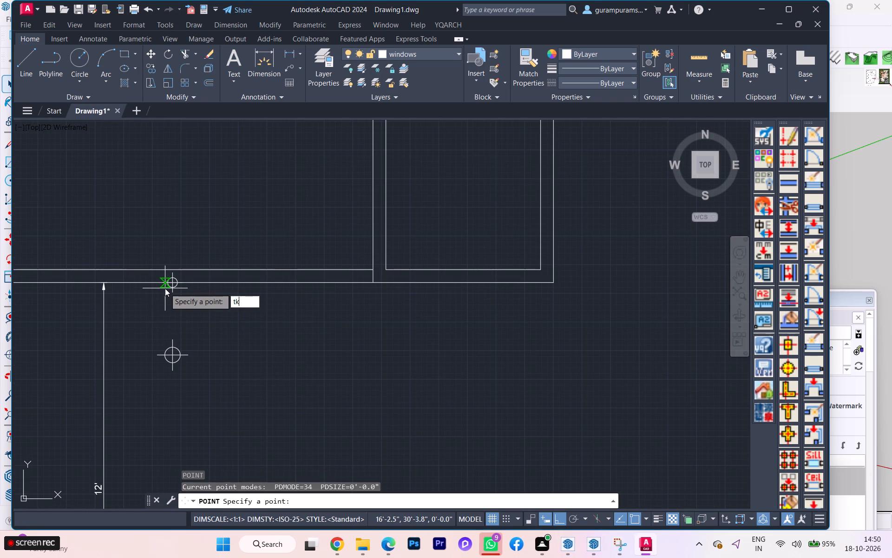
key(Return)
scroll(165, 288, up, 1)
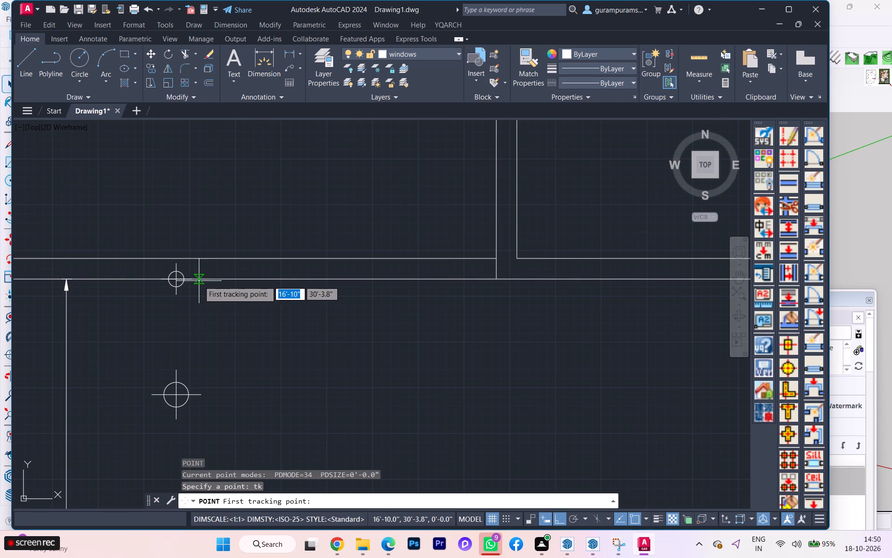
click(158, 280)
scroll(158, 339, down, 3)
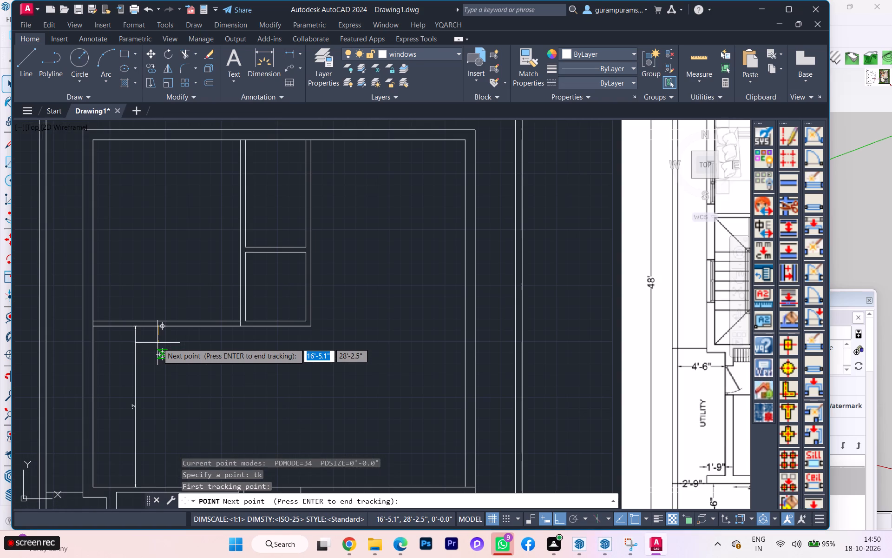
scroll(156, 344, down, 1)
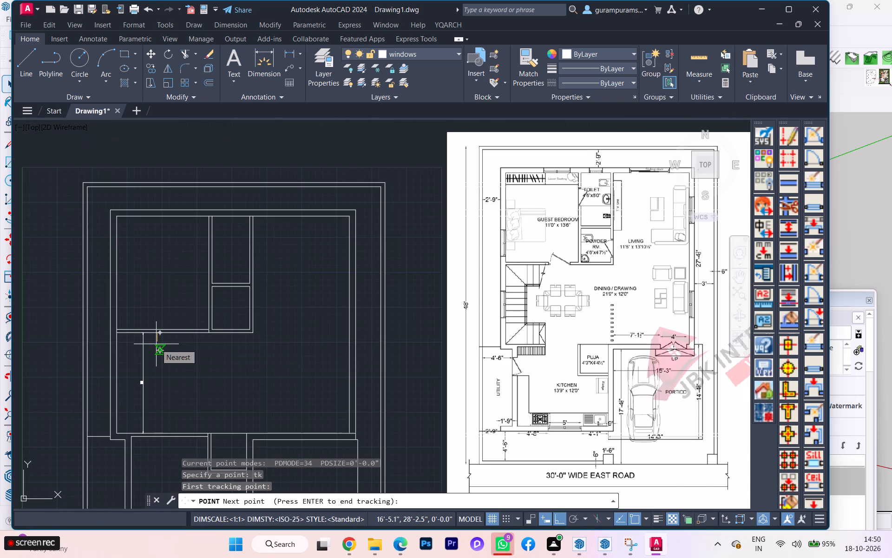
scroll(156, 344, up, 1)
scroll(156, 344, down, 1)
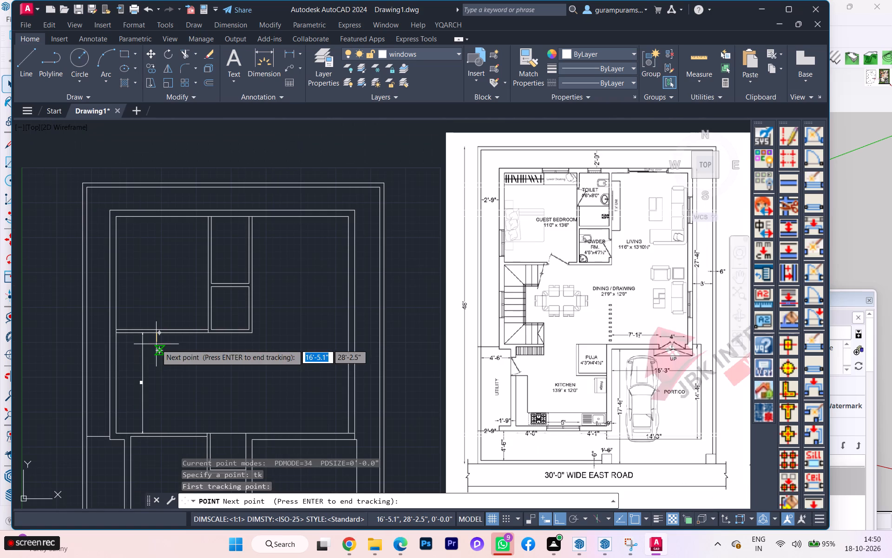
scroll(156, 344, up, 1)
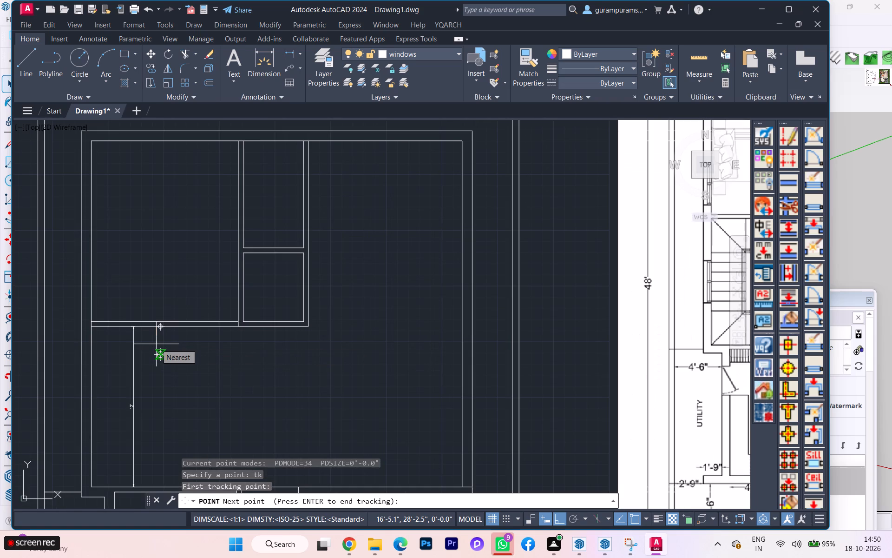
scroll(156, 344, down, 1)
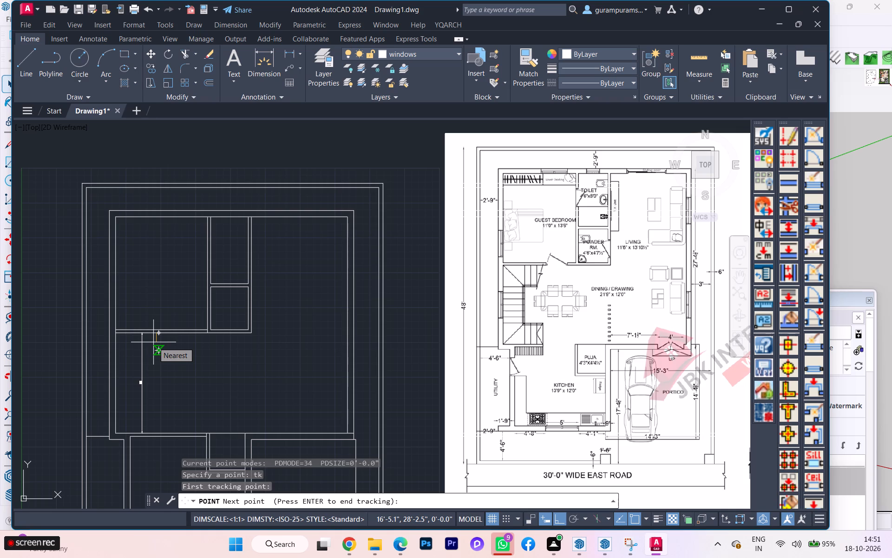
scroll(153, 342, up, 1)
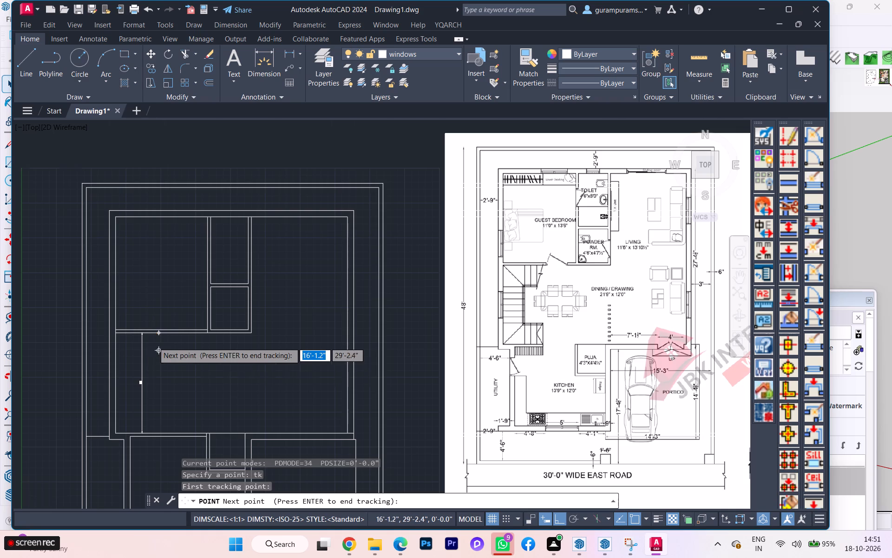
scroll(153, 342, up, 1)
scroll(153, 342, down, 3)
scroll(153, 342, up, 2)
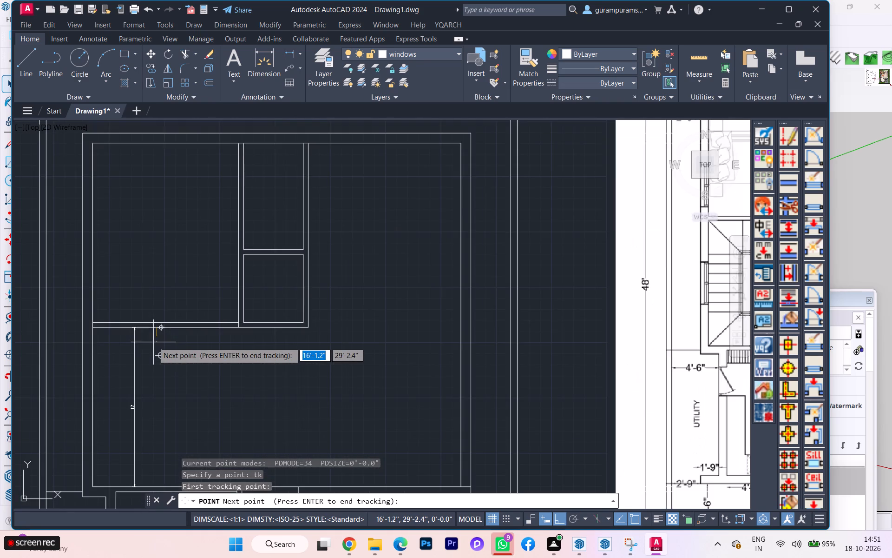
scroll(153, 342, down, 1)
scroll(153, 342, up, 3)
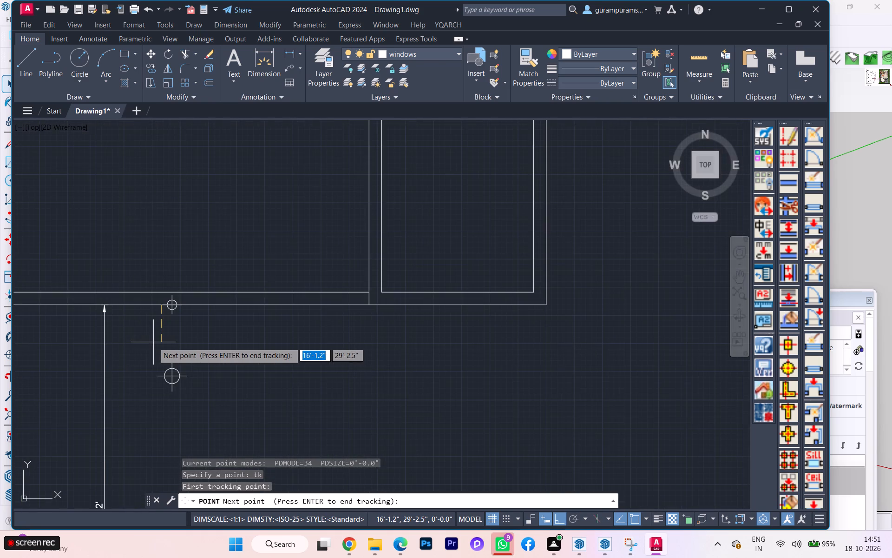
scroll(144, 354, down, 1)
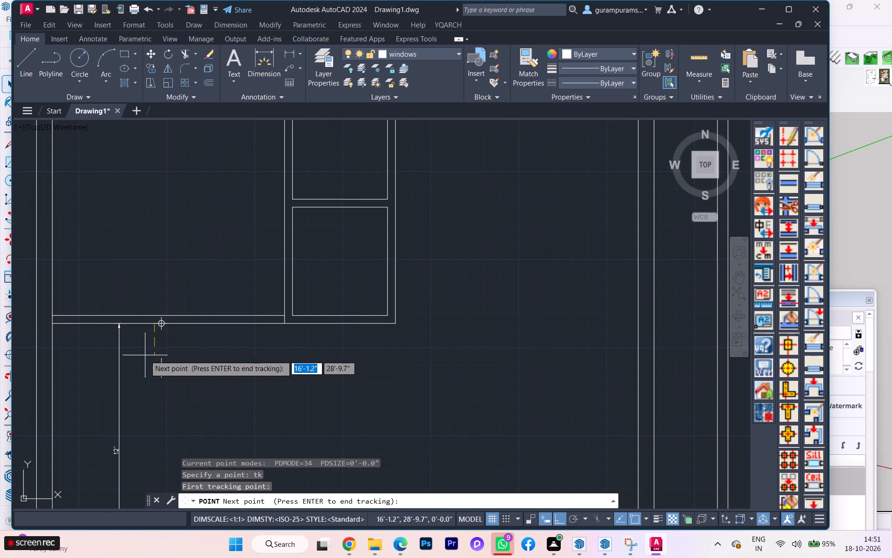
text(3'6)
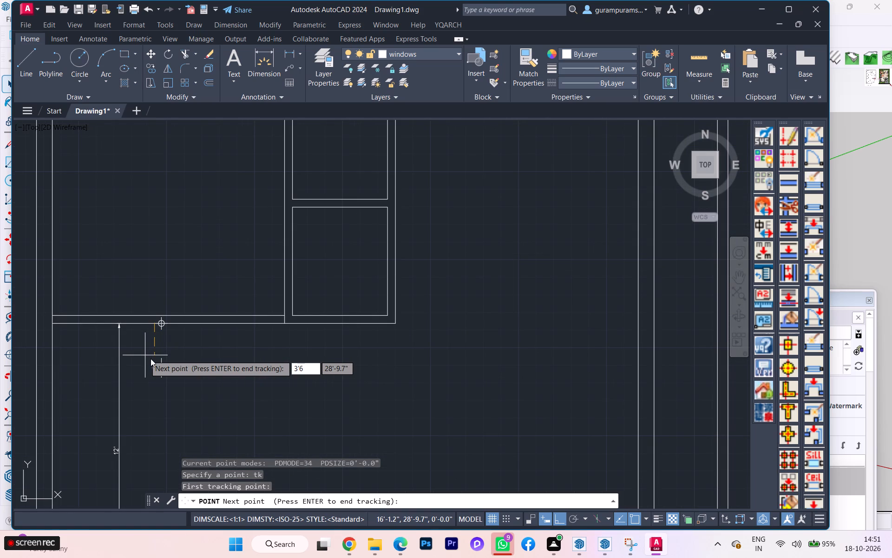
key(Return)
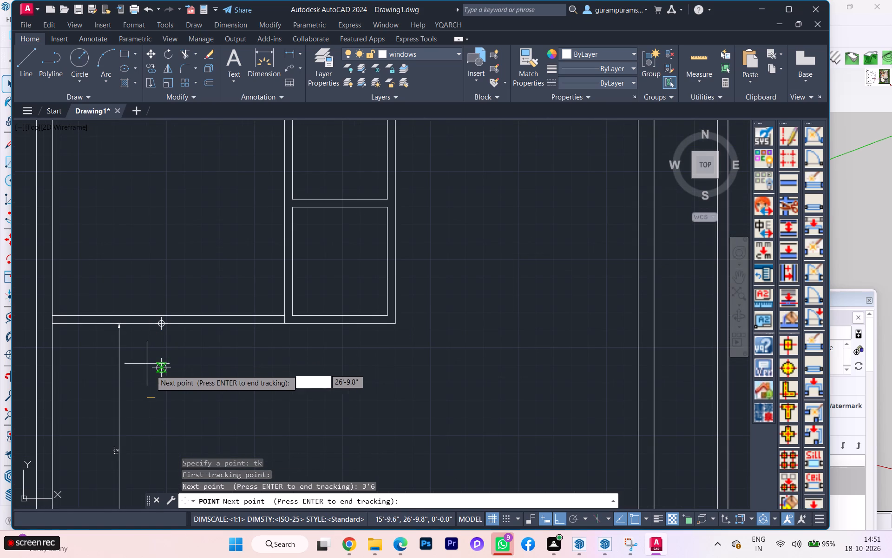
key(Return)
scroll(133, 356, down, 1)
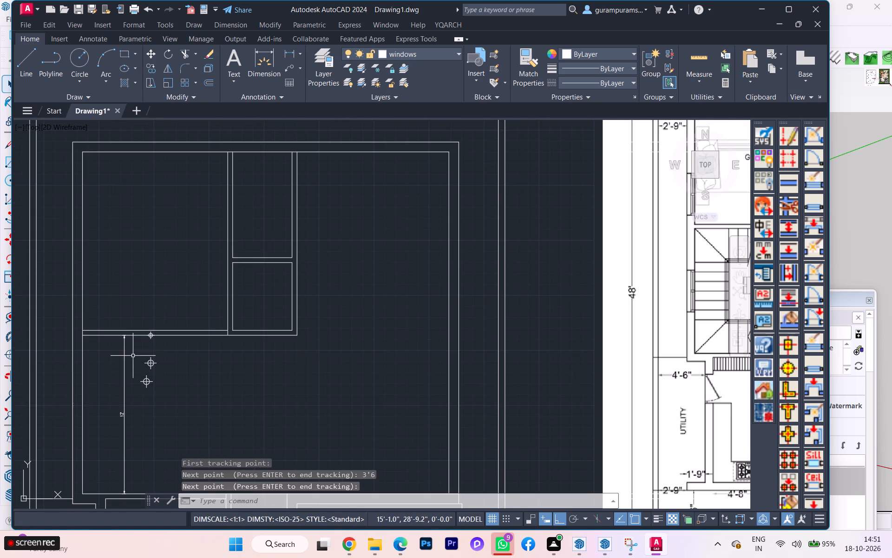
scroll(70, 386, up, 1)
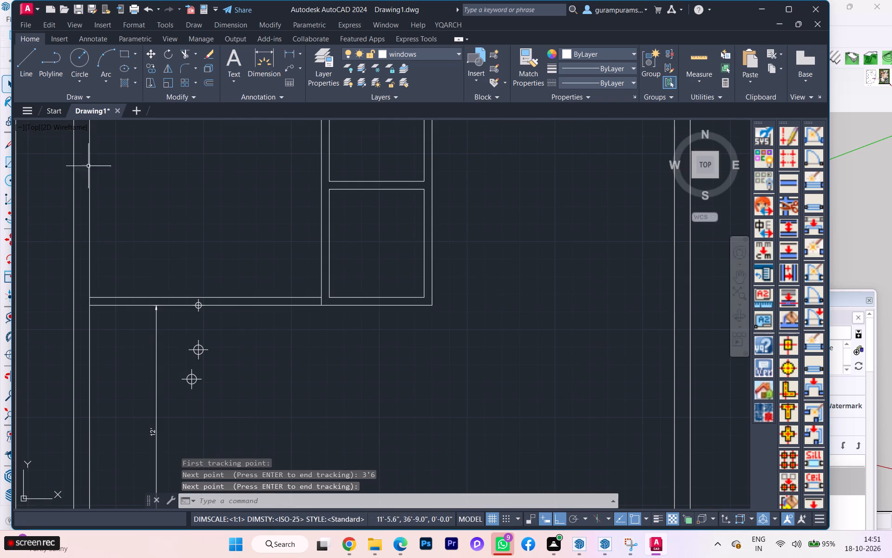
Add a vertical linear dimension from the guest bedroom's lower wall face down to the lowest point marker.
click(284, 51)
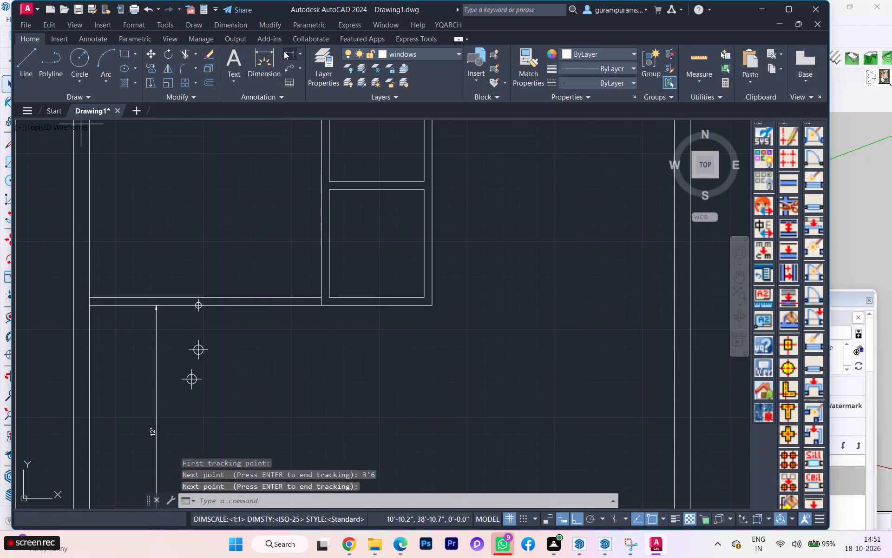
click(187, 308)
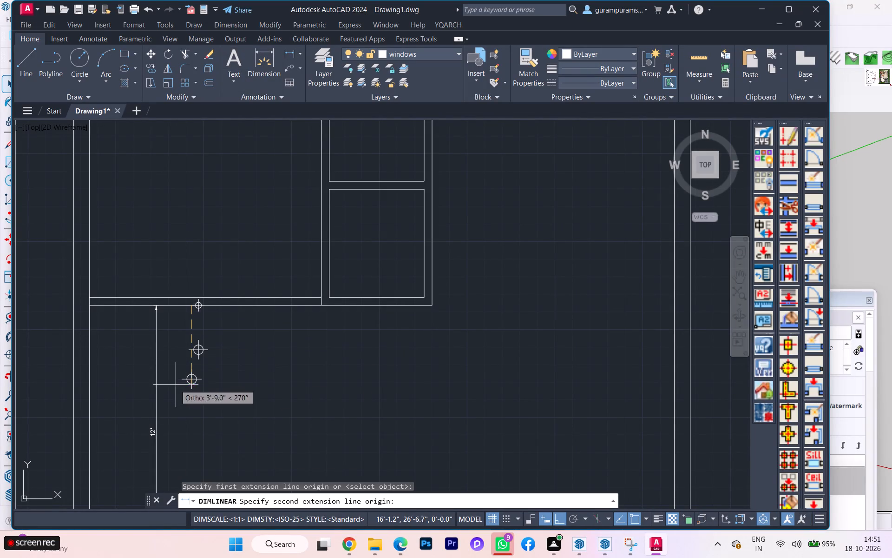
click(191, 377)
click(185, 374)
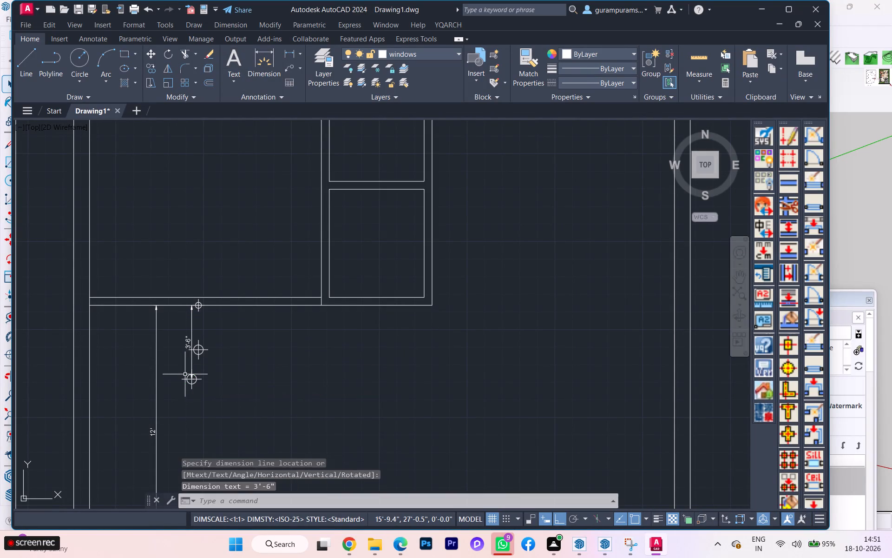
Examine the staircase and dining area in the reference ground floor plan and compare it with the drawn plan.
scroll(112, 369, down, 1)
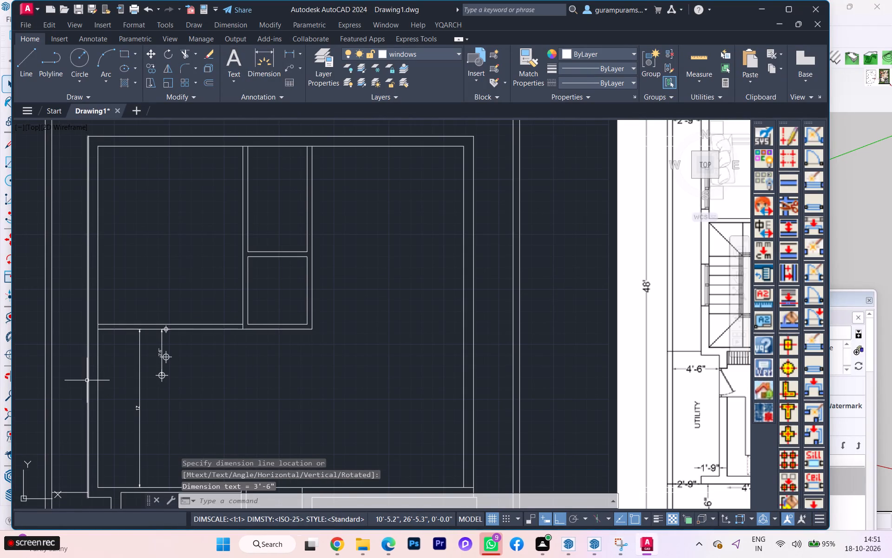
scroll(84, 381, down, 1)
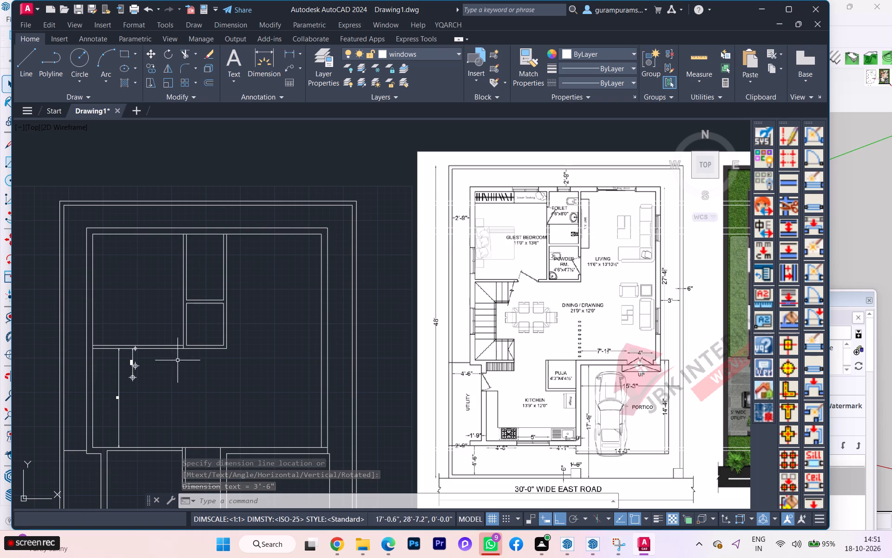
scroll(505, 308, up, 3)
scroll(468, 268, up, 1)
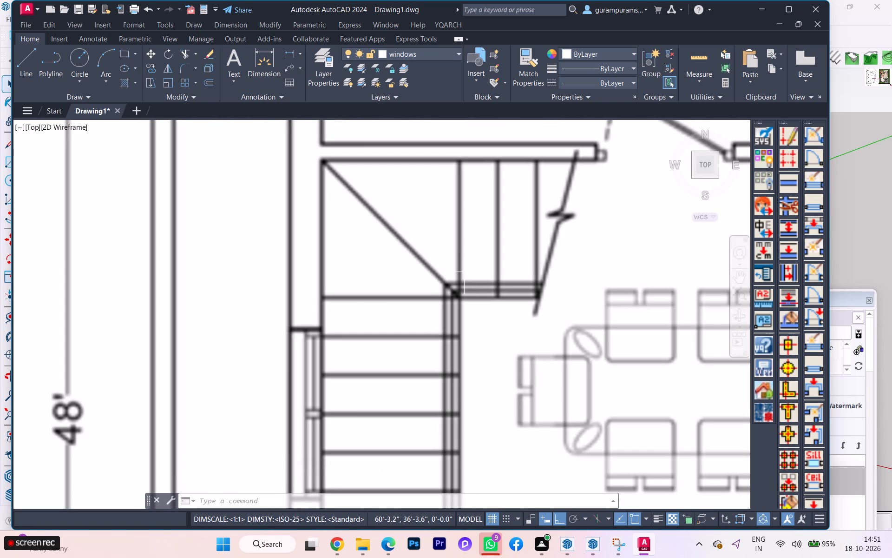
scroll(465, 274, down, 1)
scroll(523, 272, down, 1)
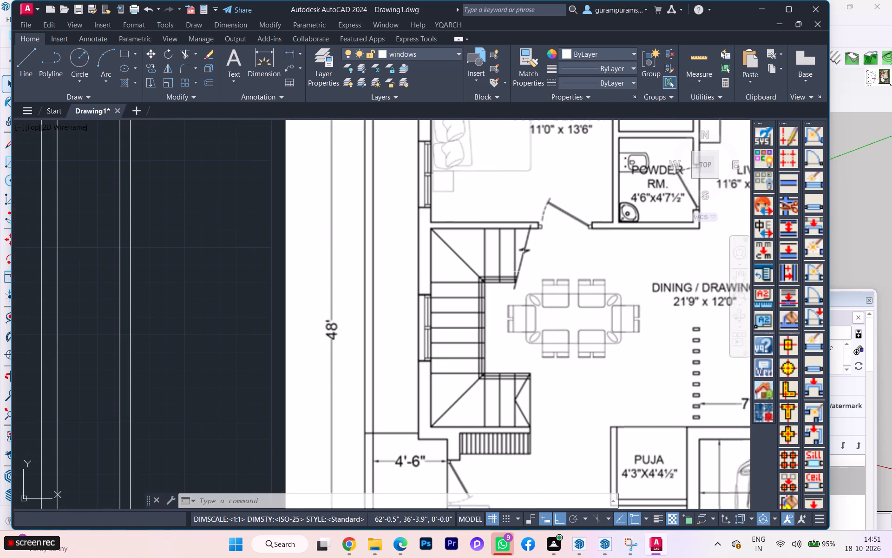
scroll(541, 271, down, 2)
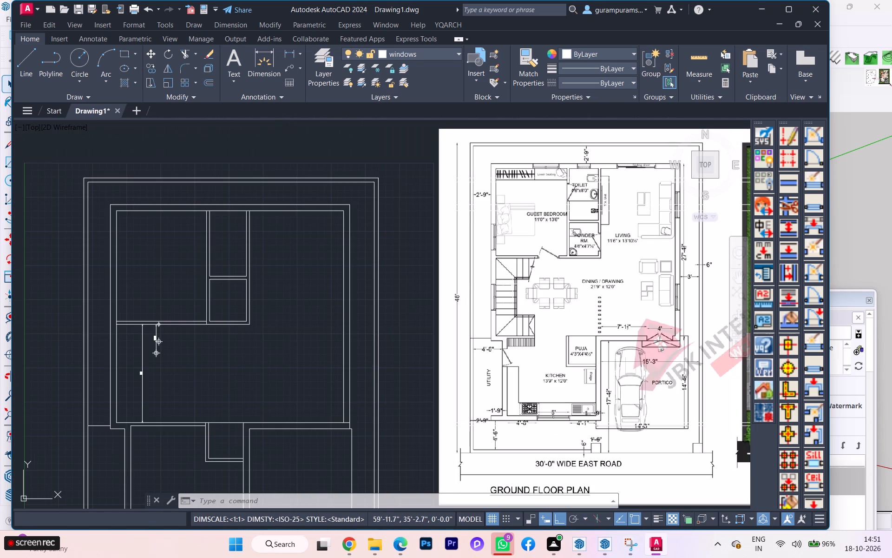
scroll(536, 271, up, 4)
scroll(536, 271, down, 2)
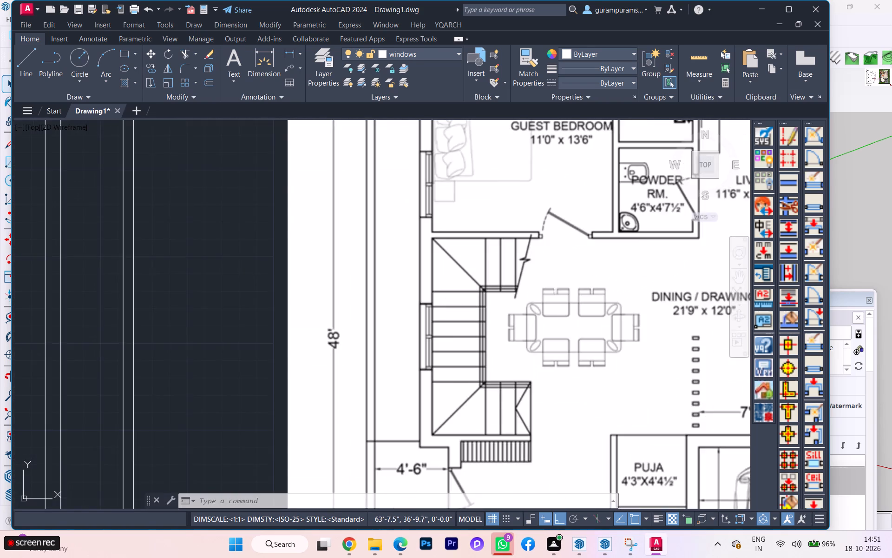
scroll(583, 272, down, 2)
Delete the middle point marker and the point marker on the guest bedroom's lower wall, keeping the lowest one.
scroll(191, 348, up, 3)
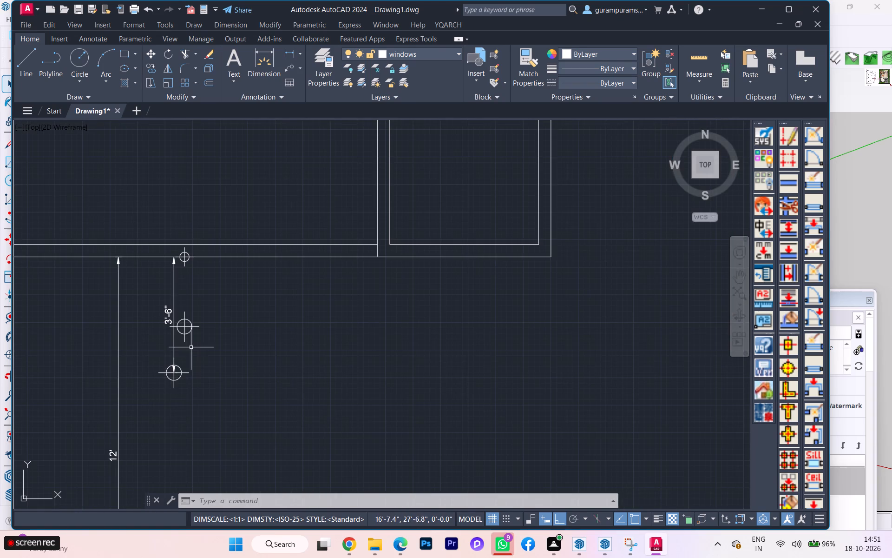
click(188, 333)
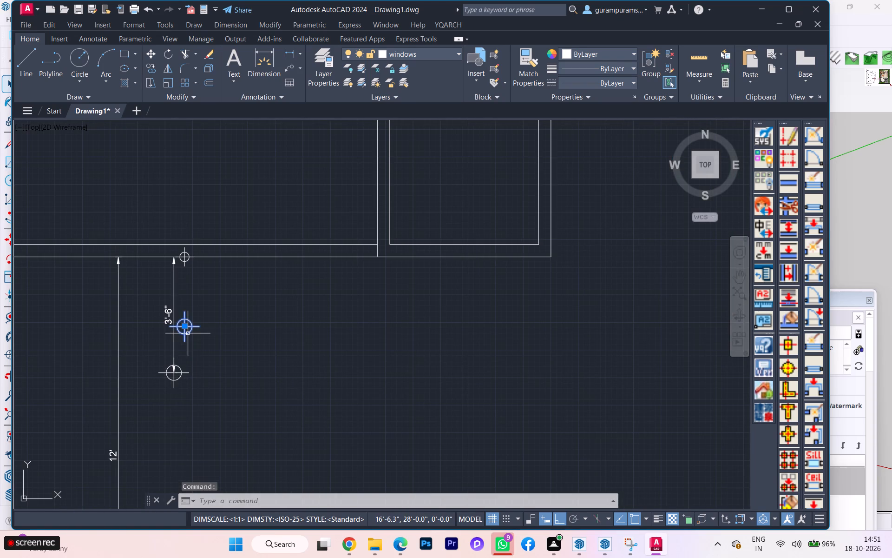
scroll(207, 355, down, 1)
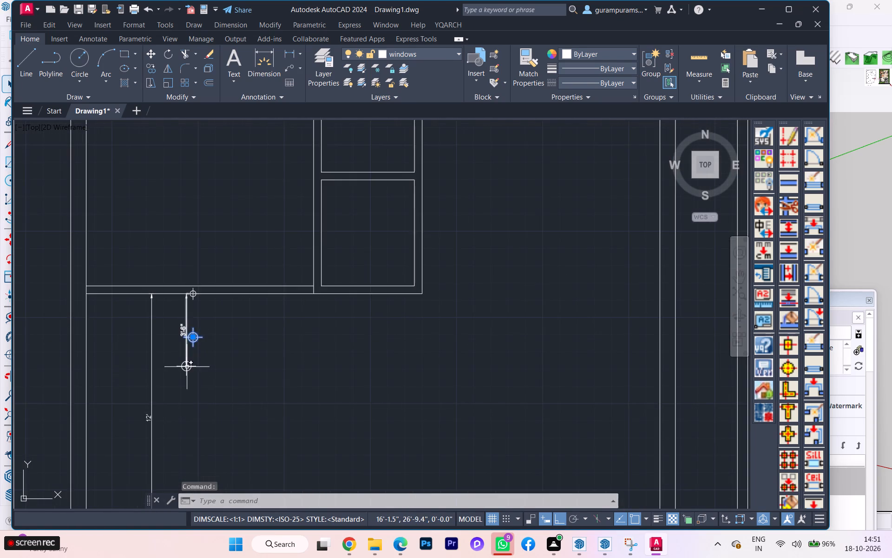
scroll(185, 366, up, 2)
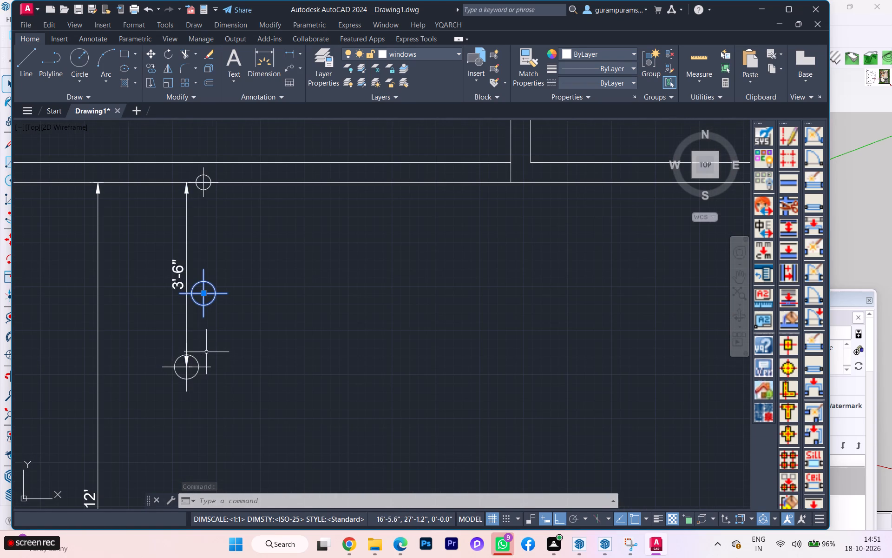
scroll(206, 352, down, 2)
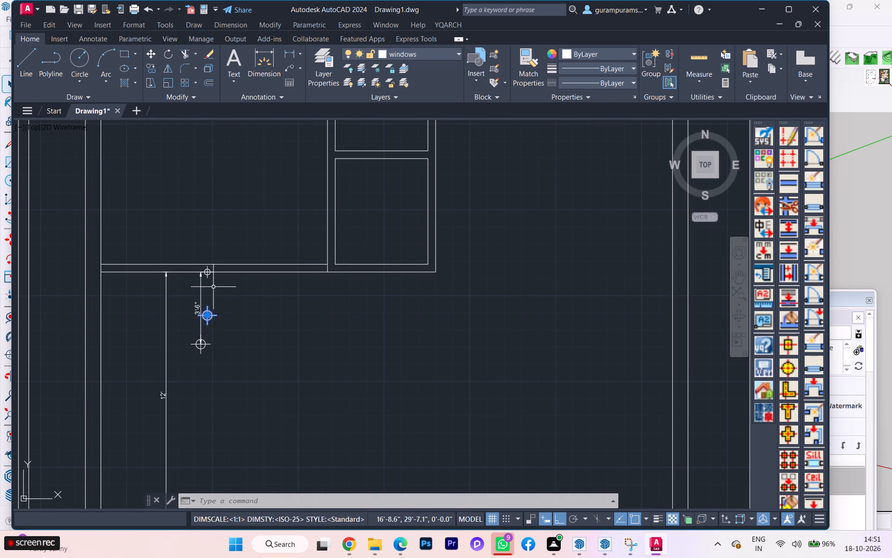
scroll(213, 284, up, 2)
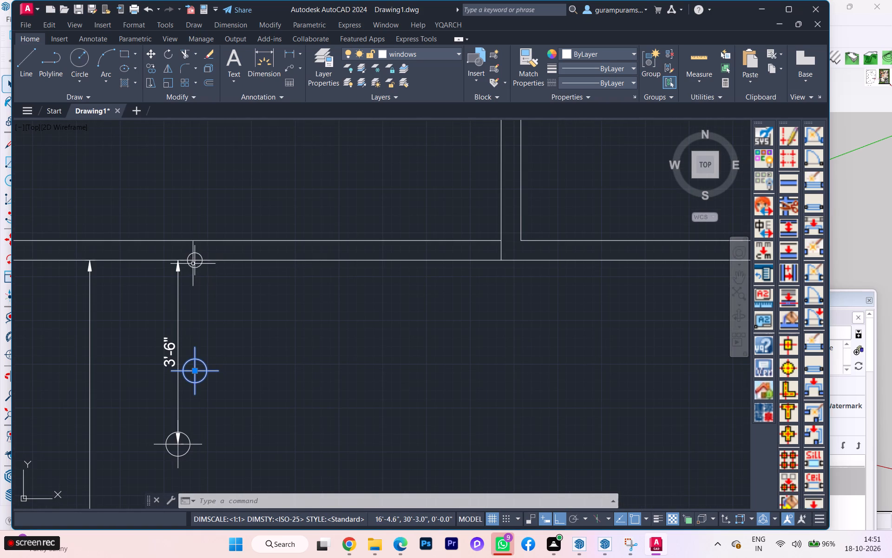
click(193, 264)
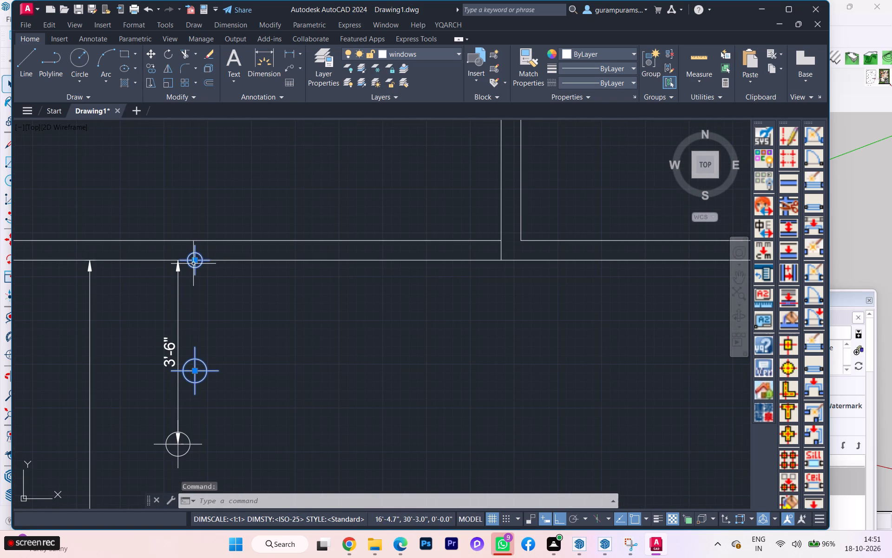
key(Delete)
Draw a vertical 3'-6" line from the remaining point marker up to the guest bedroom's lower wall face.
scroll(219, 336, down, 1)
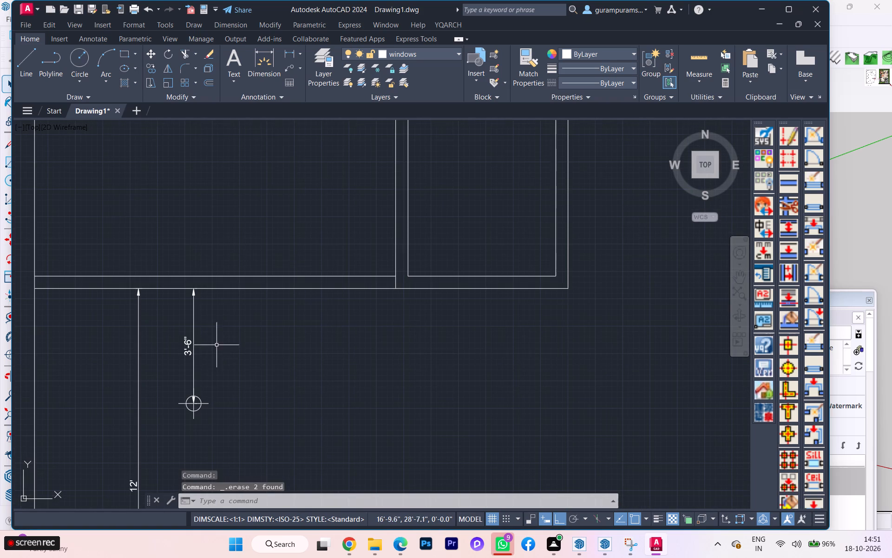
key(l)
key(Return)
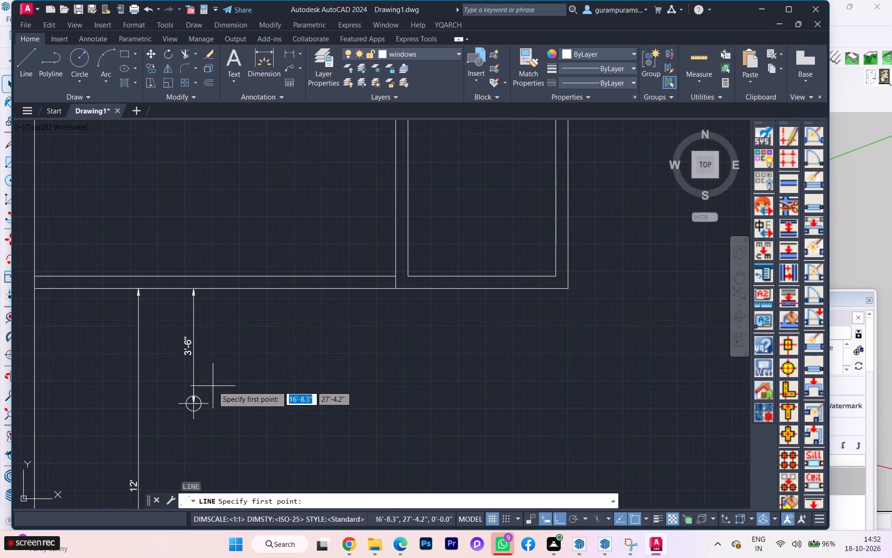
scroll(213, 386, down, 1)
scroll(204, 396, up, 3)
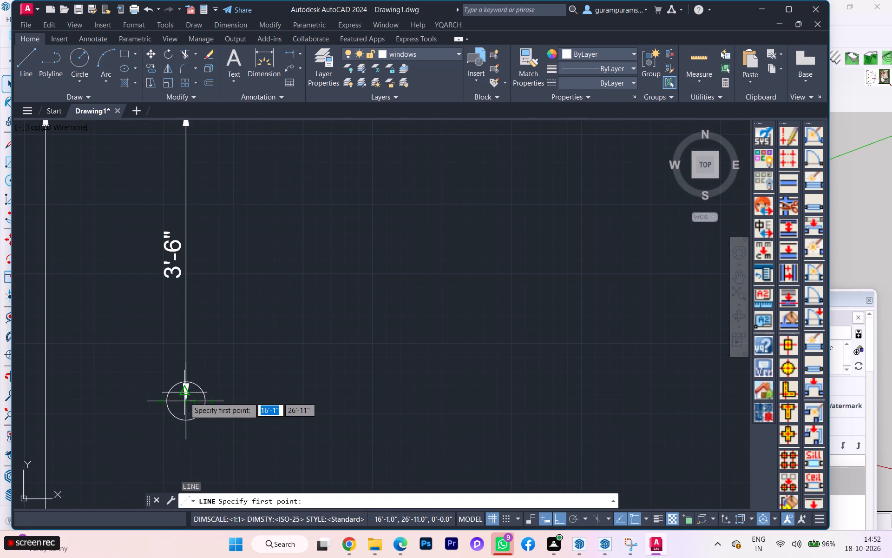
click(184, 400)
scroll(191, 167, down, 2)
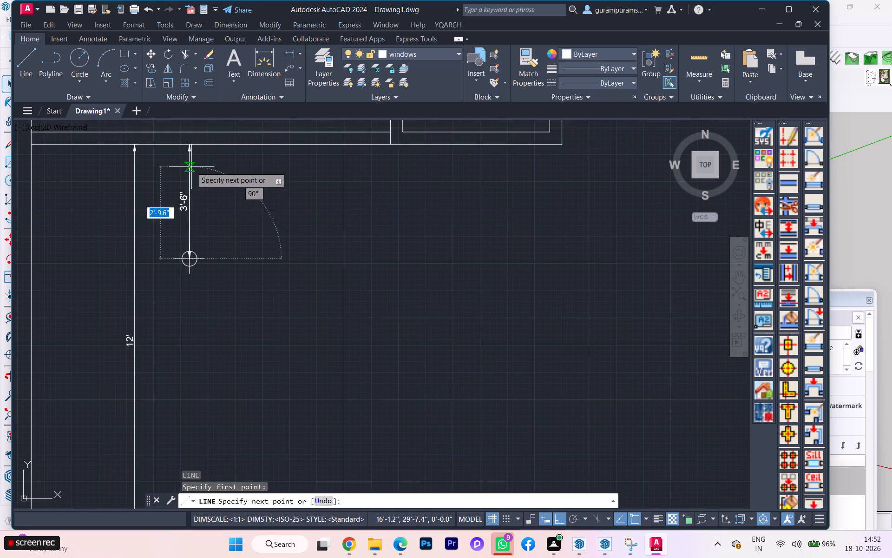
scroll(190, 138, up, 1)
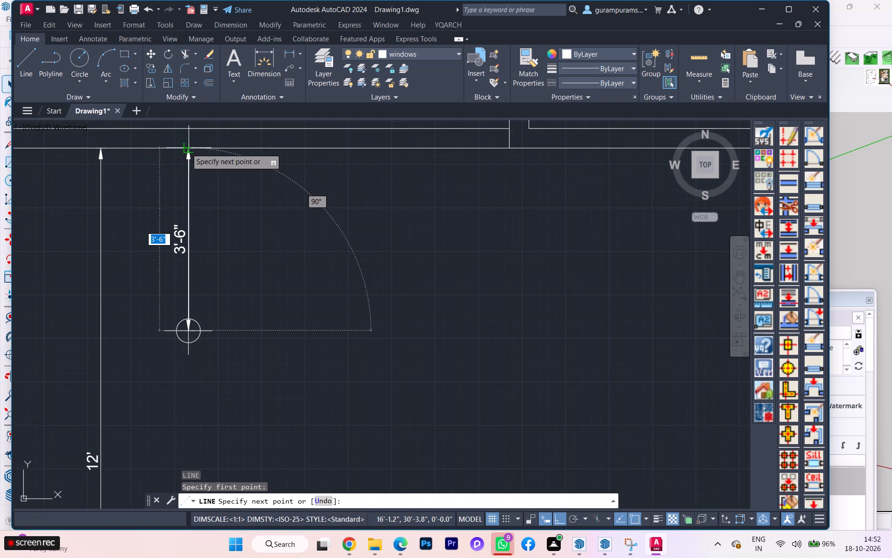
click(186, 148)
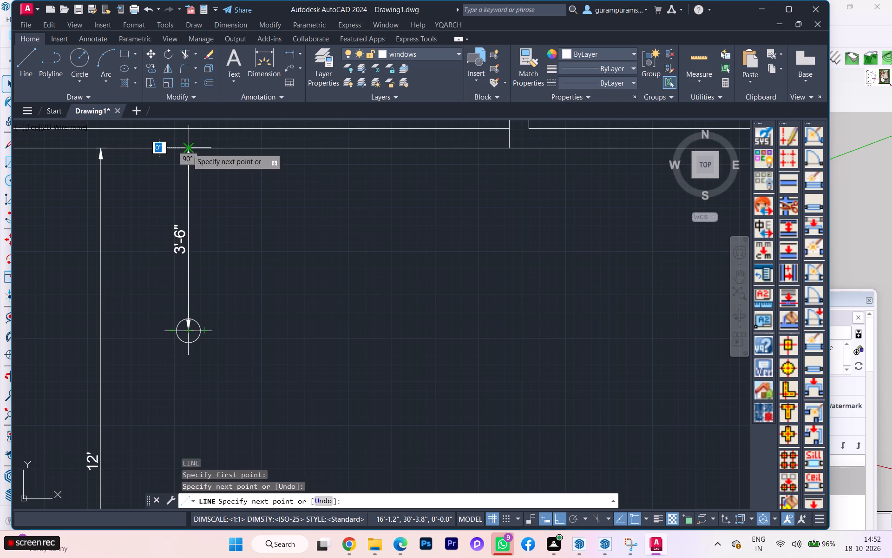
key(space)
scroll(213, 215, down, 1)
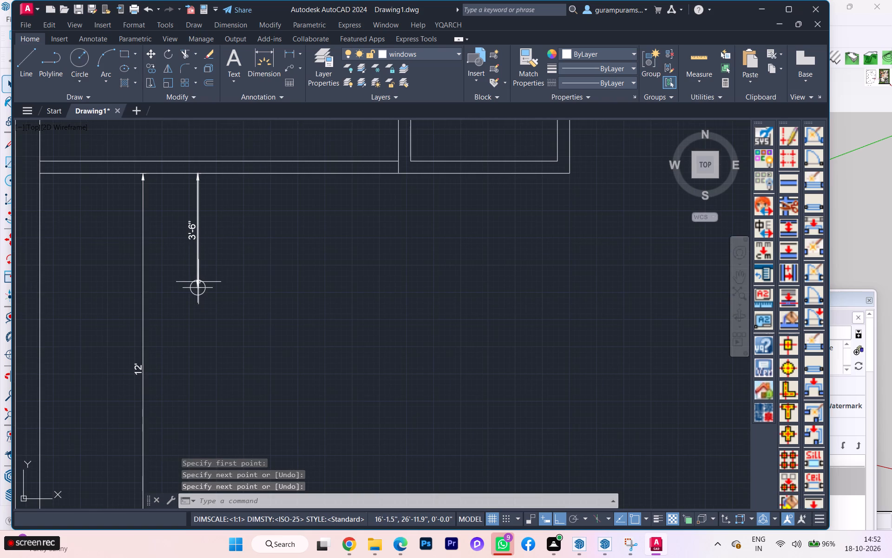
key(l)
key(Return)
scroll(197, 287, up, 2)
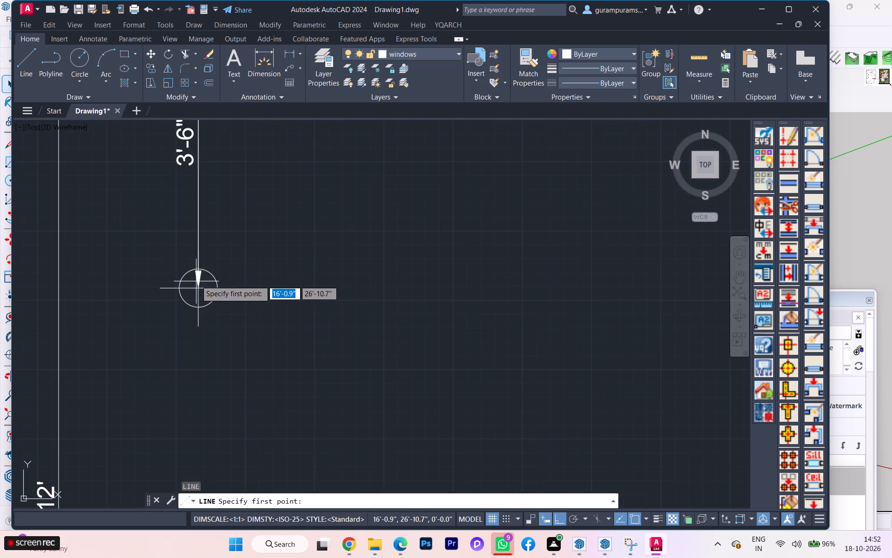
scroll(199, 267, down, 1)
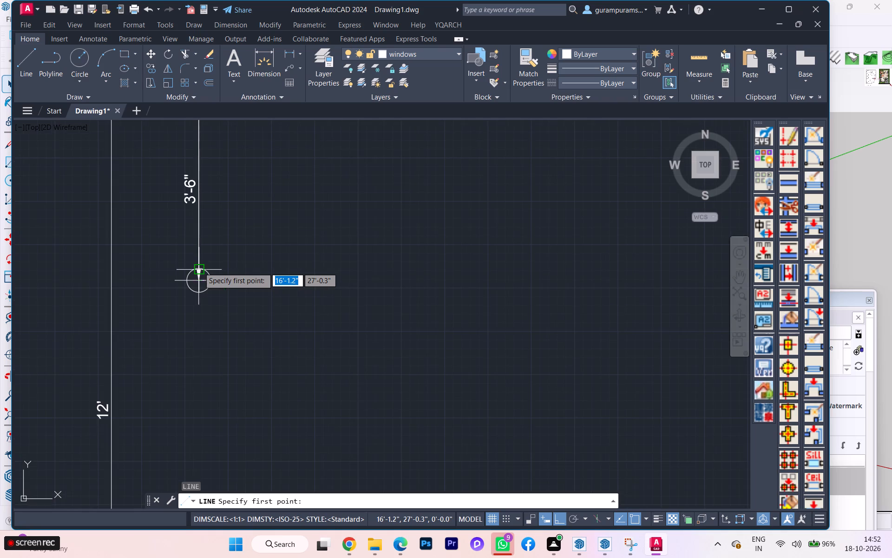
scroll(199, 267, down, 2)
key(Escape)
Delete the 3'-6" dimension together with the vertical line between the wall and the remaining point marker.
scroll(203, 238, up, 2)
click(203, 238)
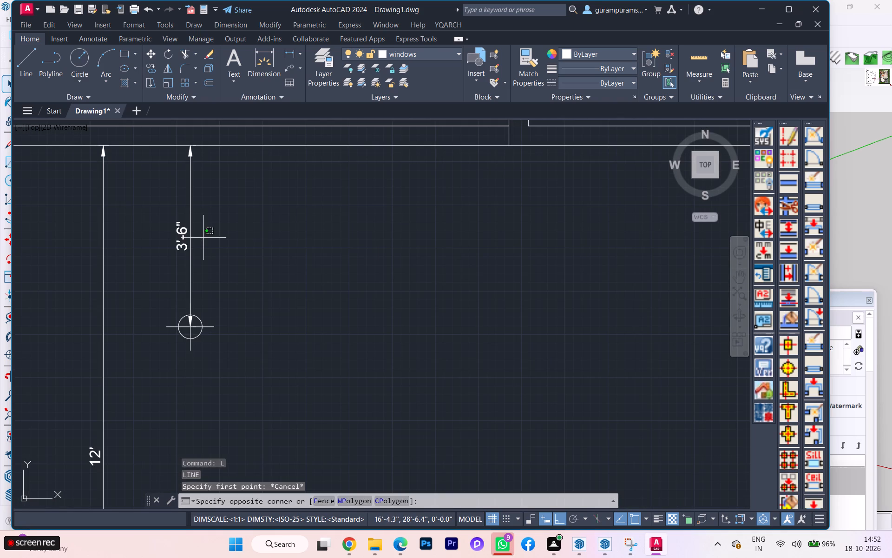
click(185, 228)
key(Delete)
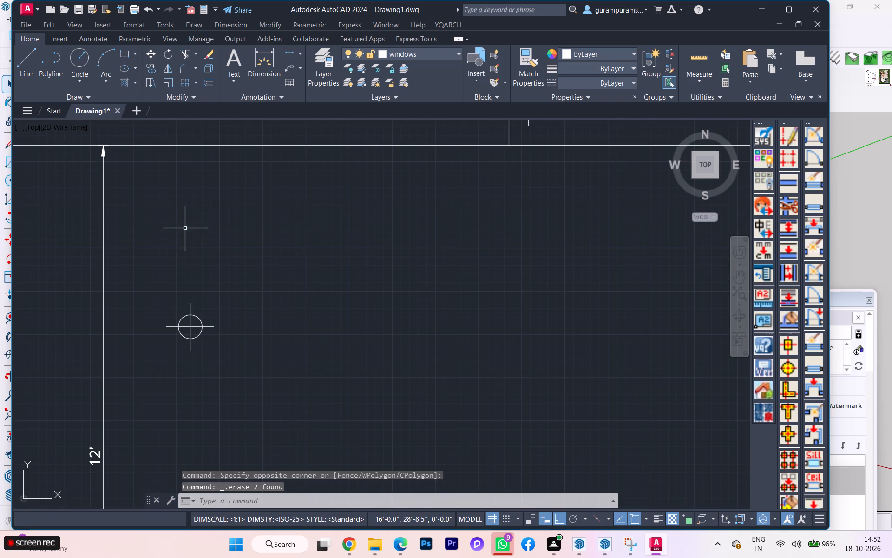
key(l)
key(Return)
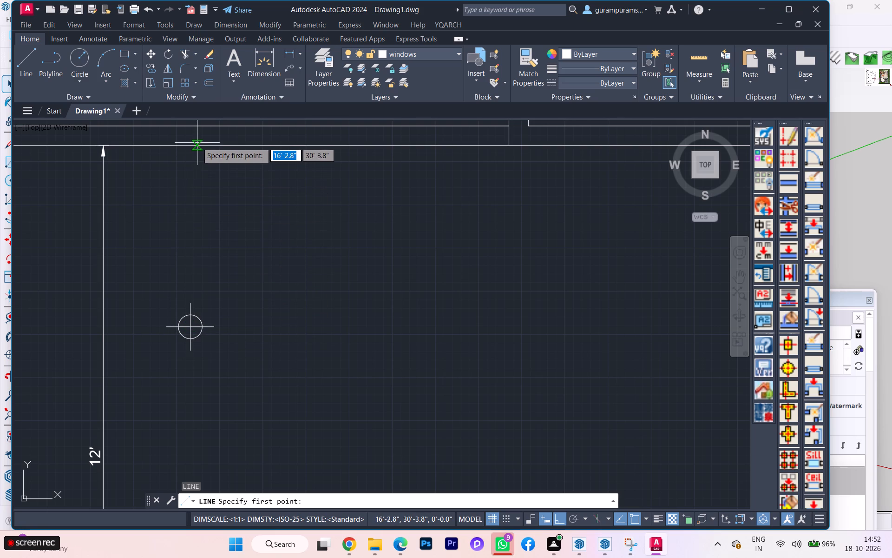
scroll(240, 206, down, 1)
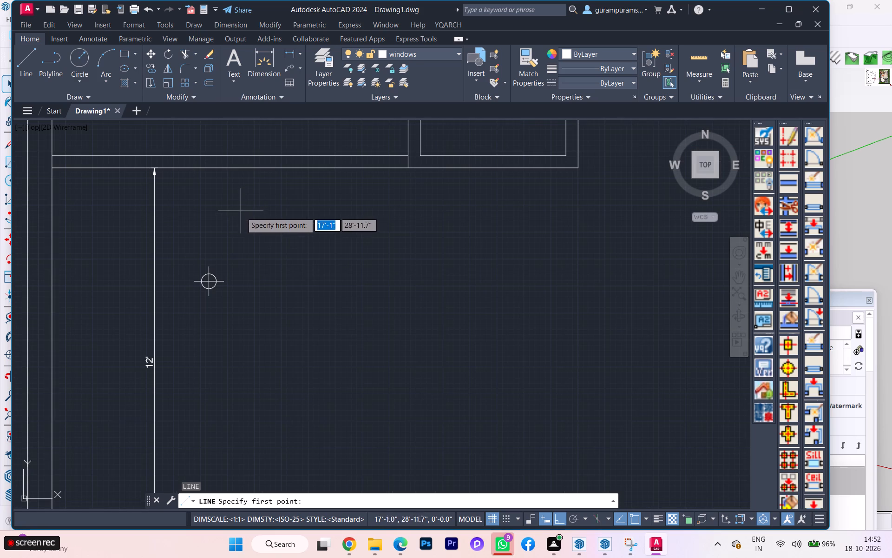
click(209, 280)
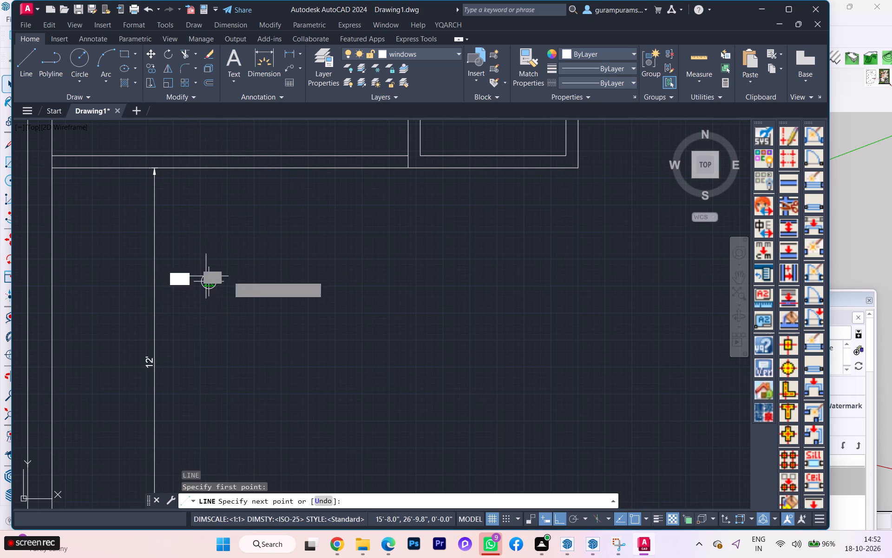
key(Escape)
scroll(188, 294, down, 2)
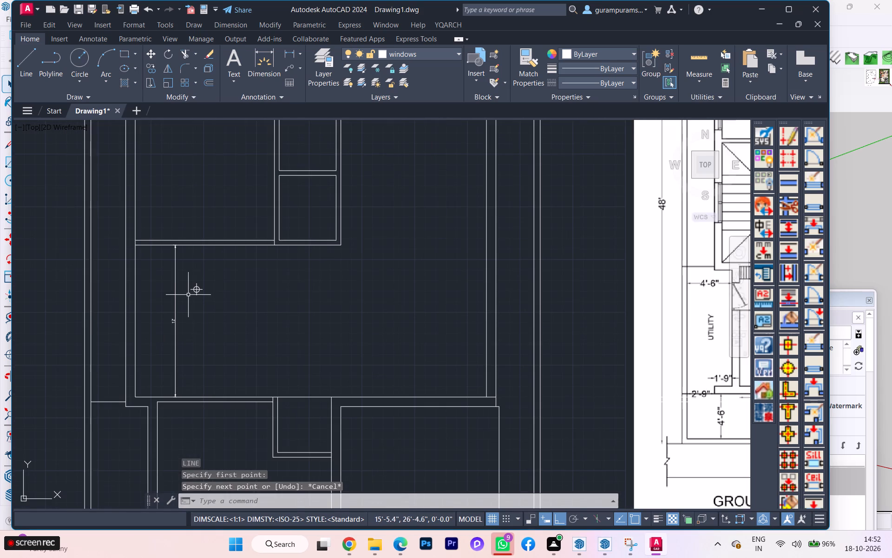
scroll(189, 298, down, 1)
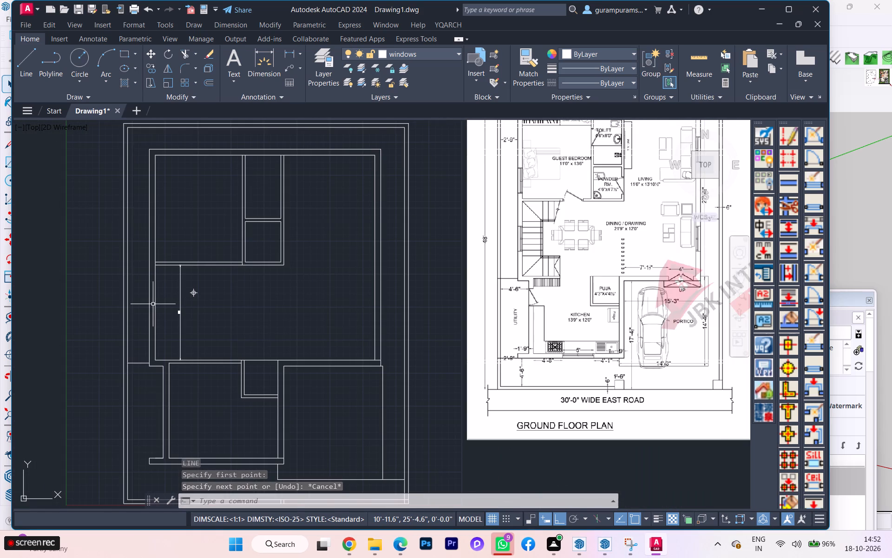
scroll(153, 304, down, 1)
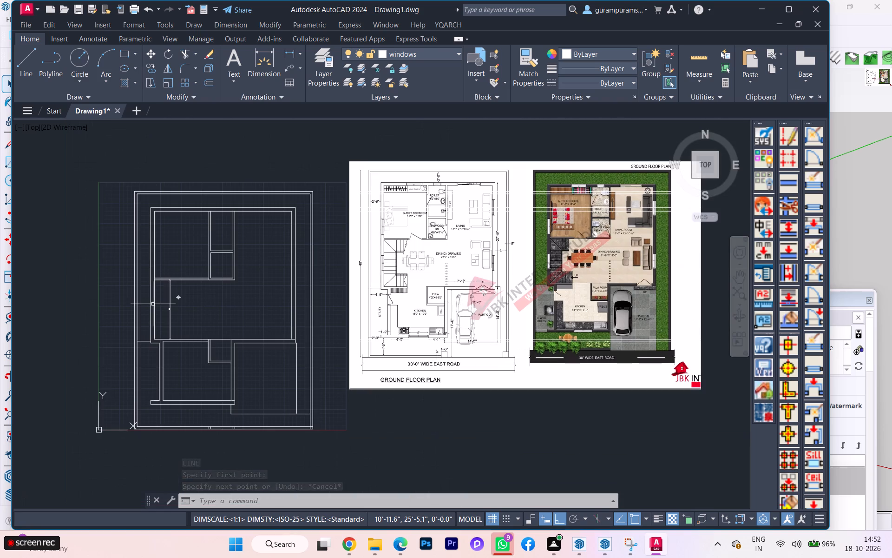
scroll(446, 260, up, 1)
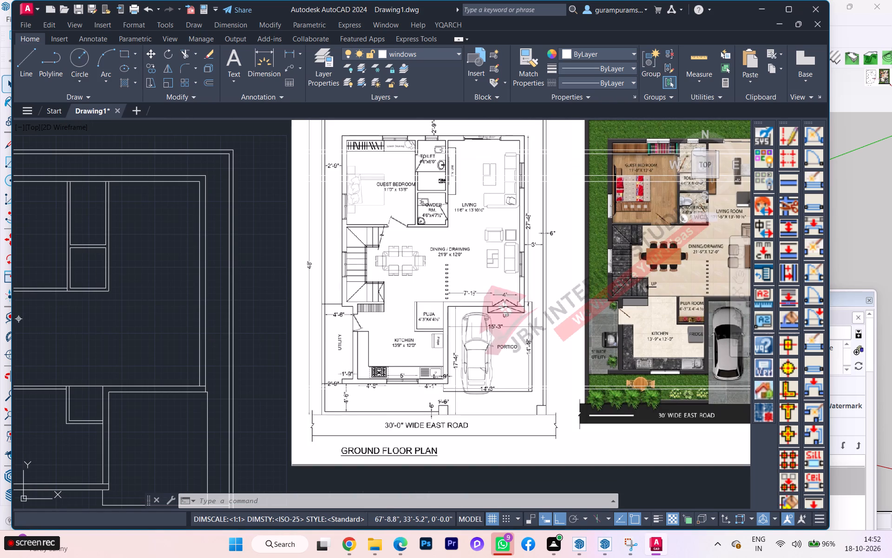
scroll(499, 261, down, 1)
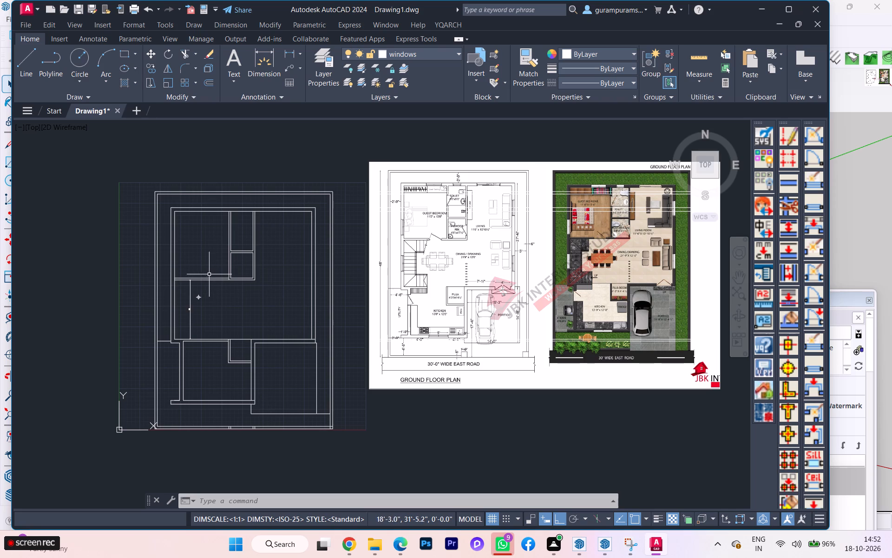
Start a line on the guest bedroom's lower wall face, tracked 5'6" to the right of the outer wall corner.
scroll(349, 266, down, 1)
scroll(416, 248, up, 2)
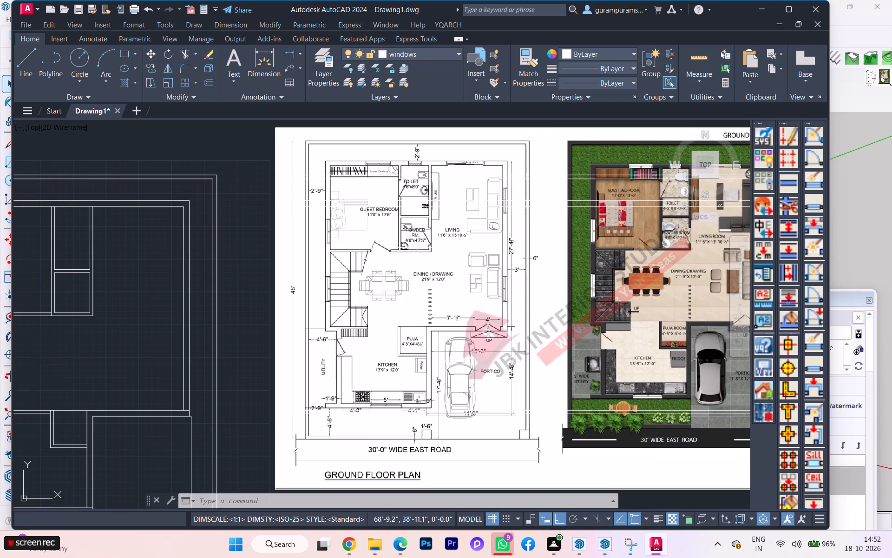
scroll(737, 242, down, 1)
scroll(267, 274, up, 1)
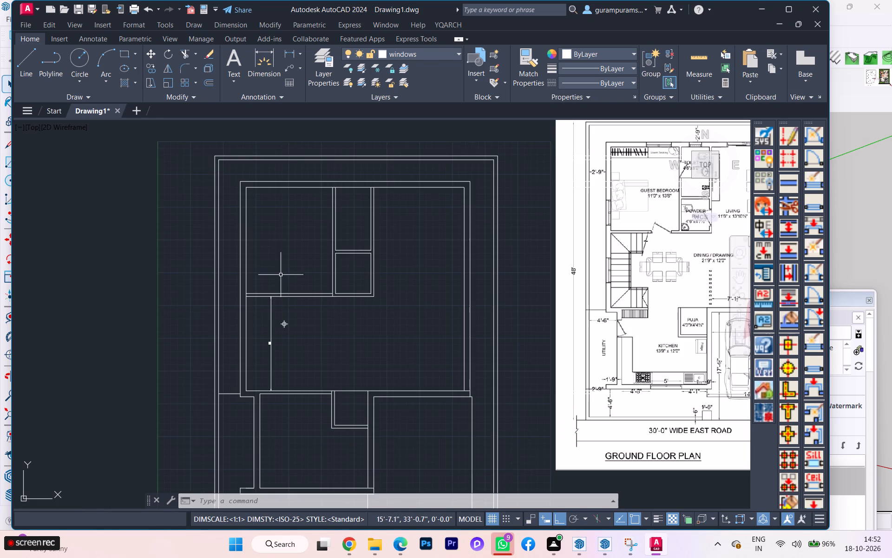
key(l)
key(Return)
scroll(294, 307, up, 3)
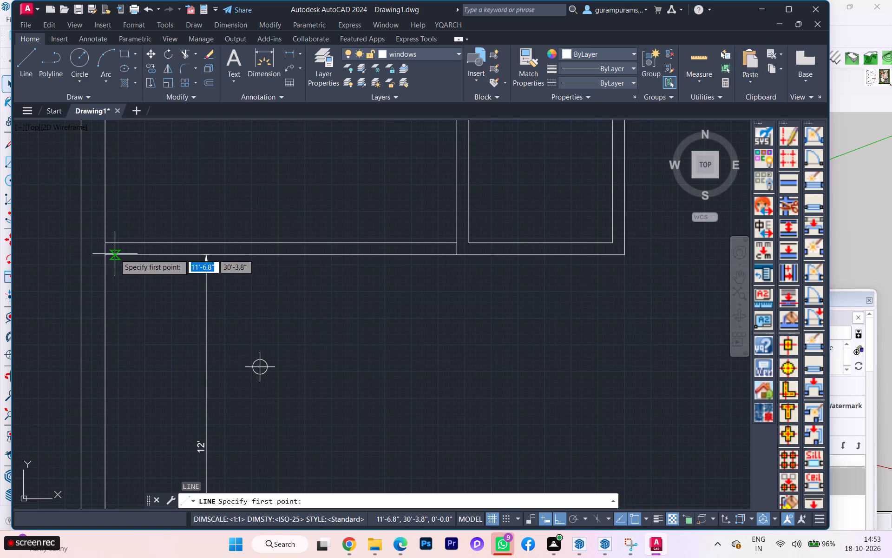
text(tk)
key(Return)
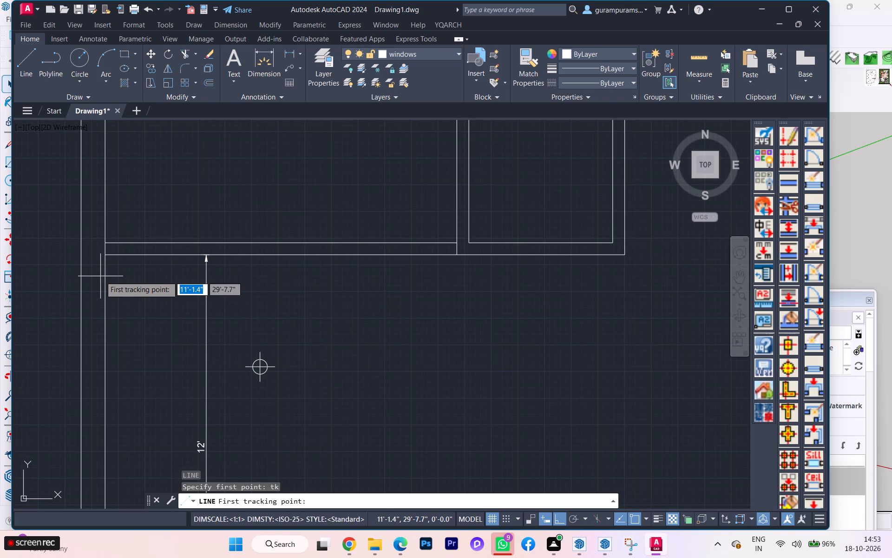
click(104, 257)
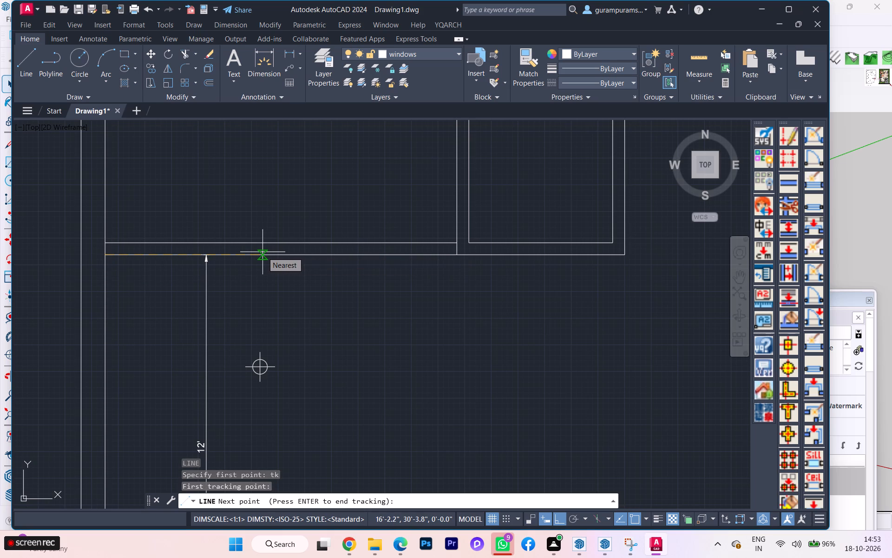
text(5')
key(6)
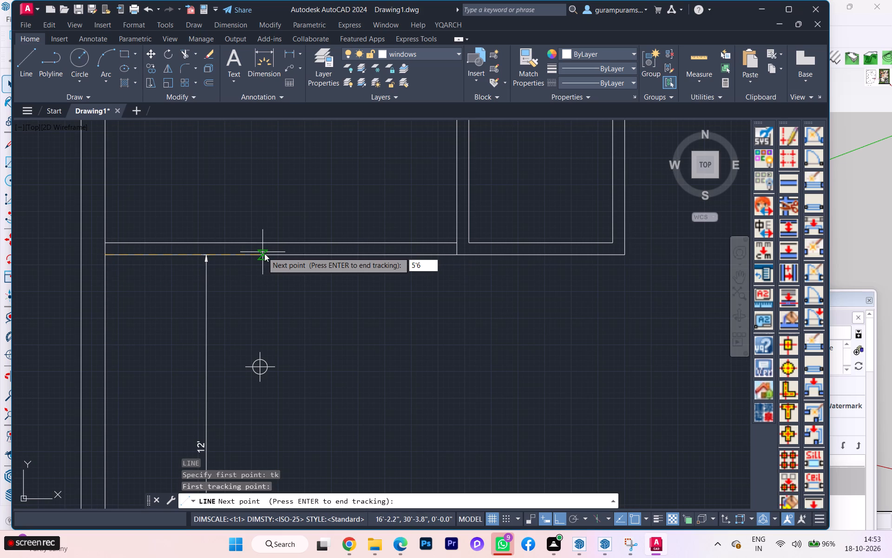
key(Return)
key(Return)
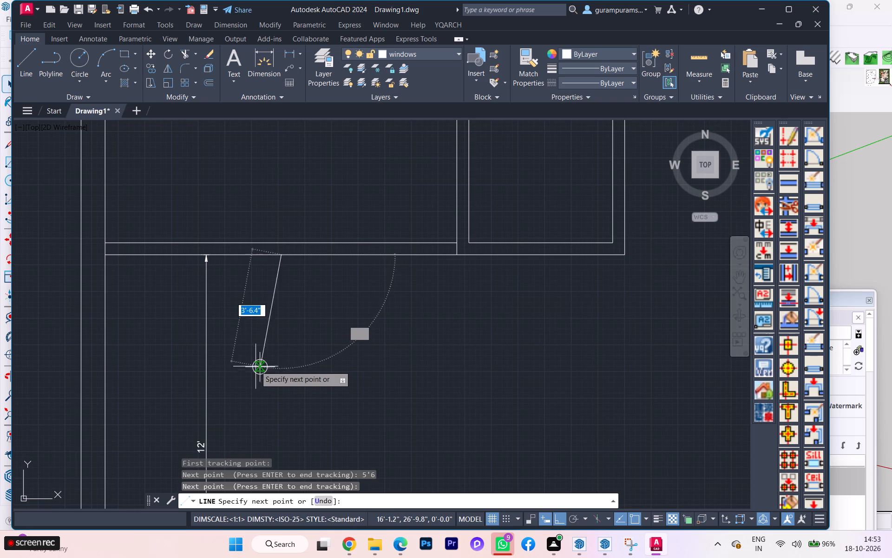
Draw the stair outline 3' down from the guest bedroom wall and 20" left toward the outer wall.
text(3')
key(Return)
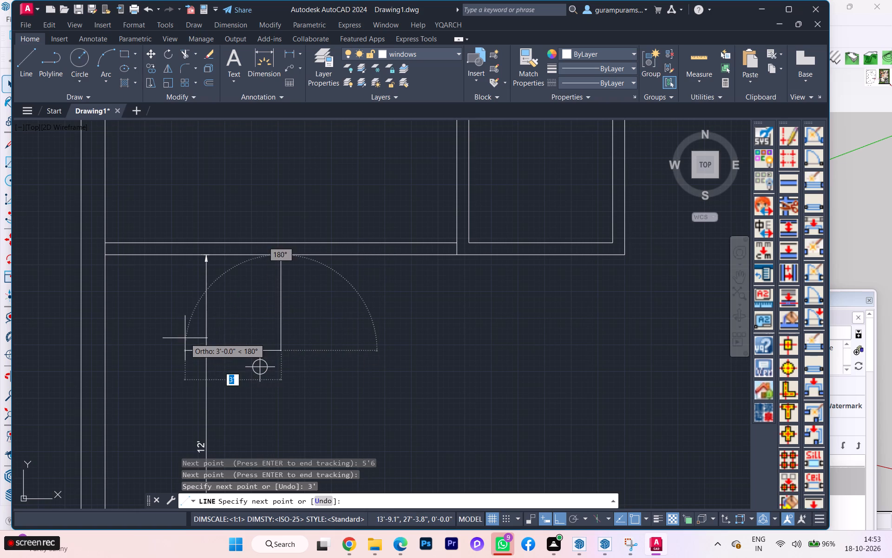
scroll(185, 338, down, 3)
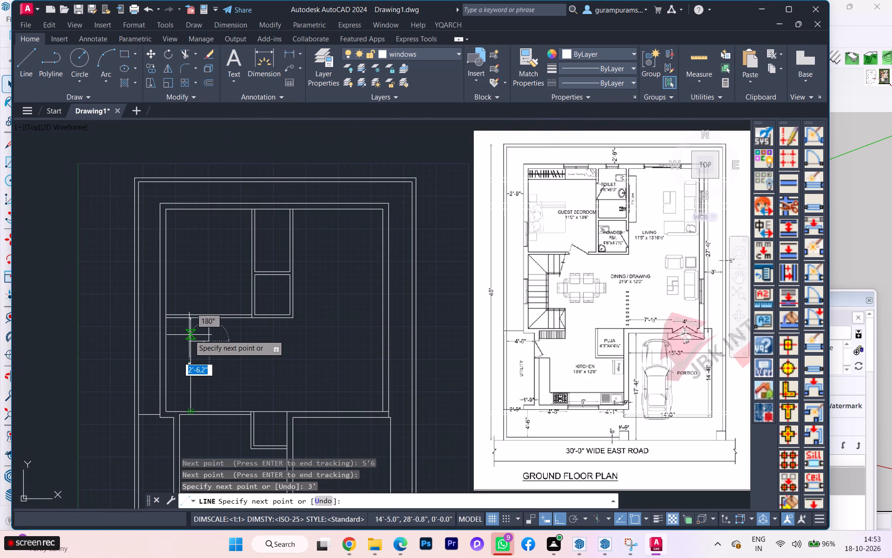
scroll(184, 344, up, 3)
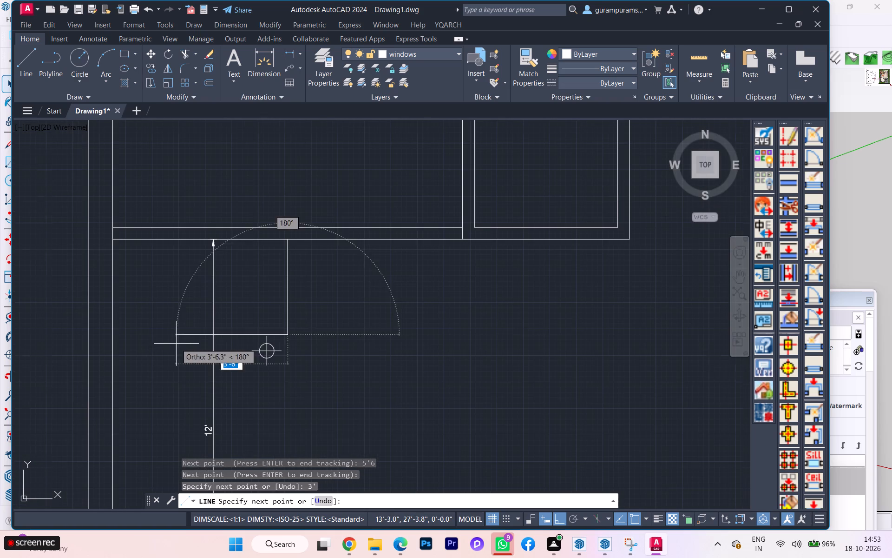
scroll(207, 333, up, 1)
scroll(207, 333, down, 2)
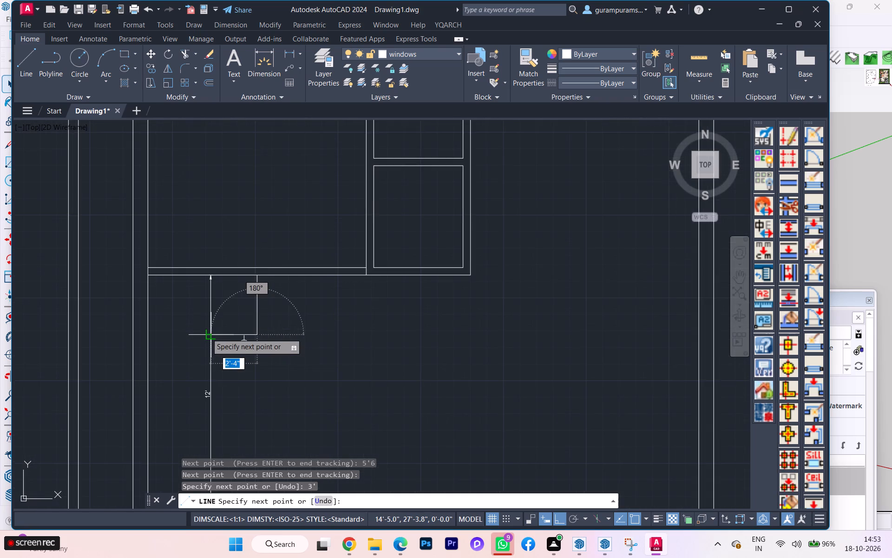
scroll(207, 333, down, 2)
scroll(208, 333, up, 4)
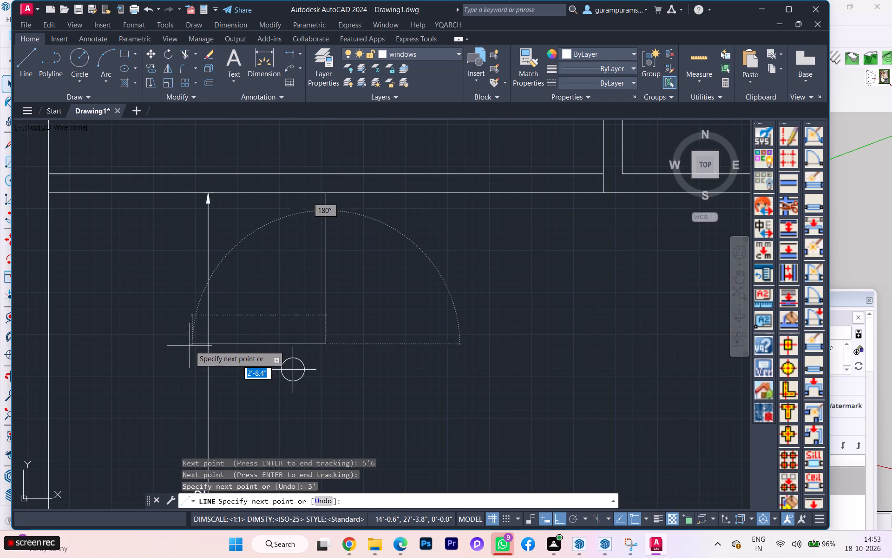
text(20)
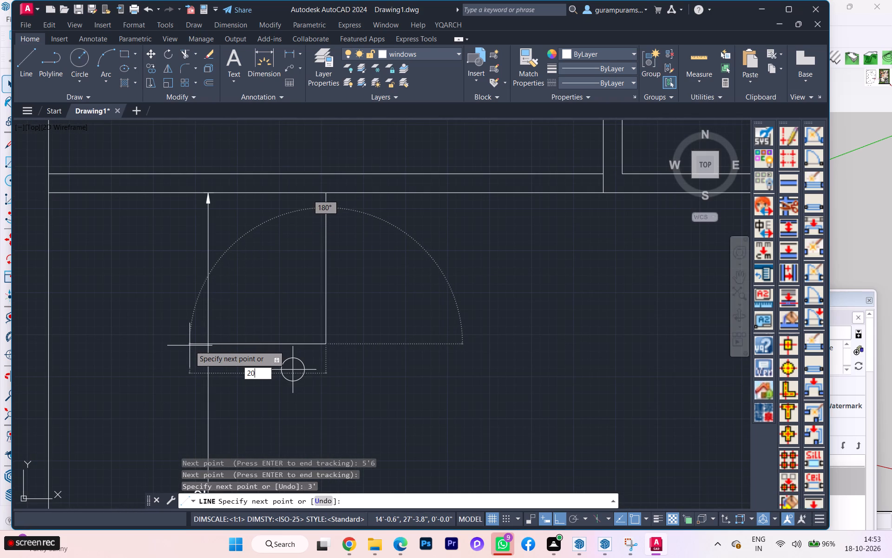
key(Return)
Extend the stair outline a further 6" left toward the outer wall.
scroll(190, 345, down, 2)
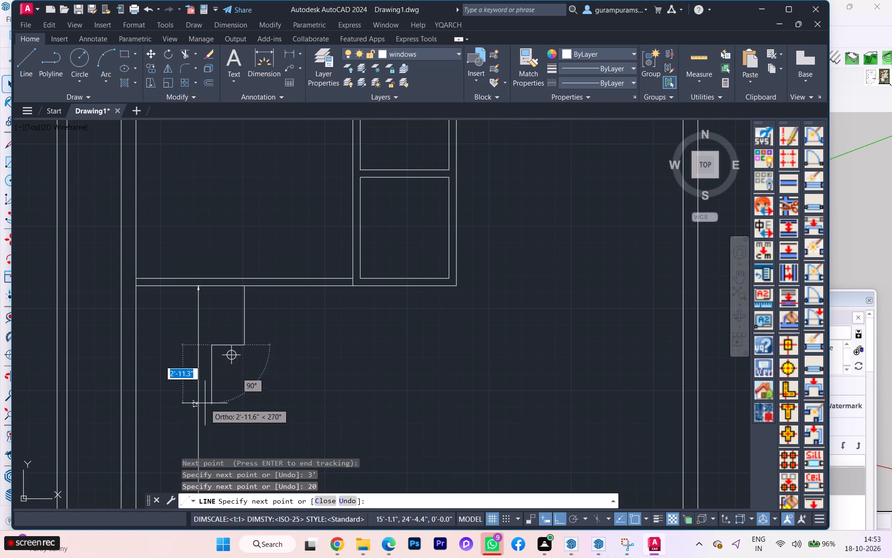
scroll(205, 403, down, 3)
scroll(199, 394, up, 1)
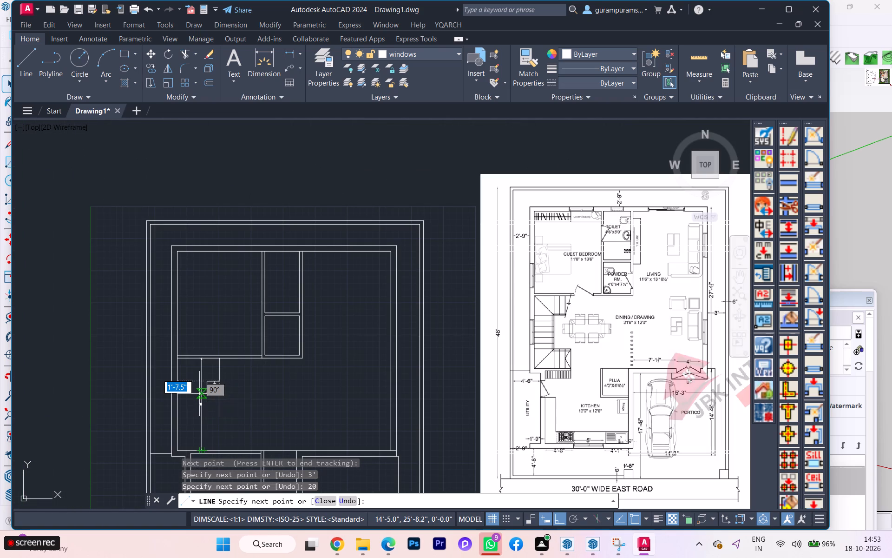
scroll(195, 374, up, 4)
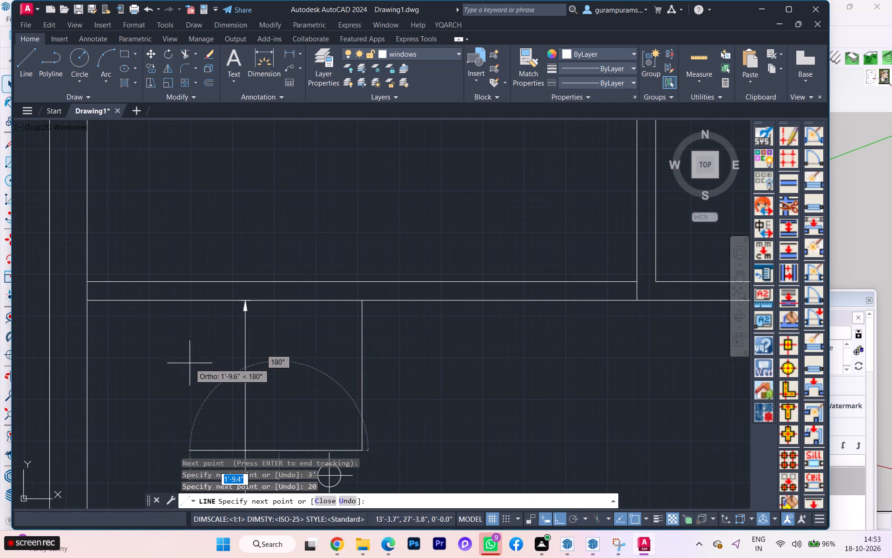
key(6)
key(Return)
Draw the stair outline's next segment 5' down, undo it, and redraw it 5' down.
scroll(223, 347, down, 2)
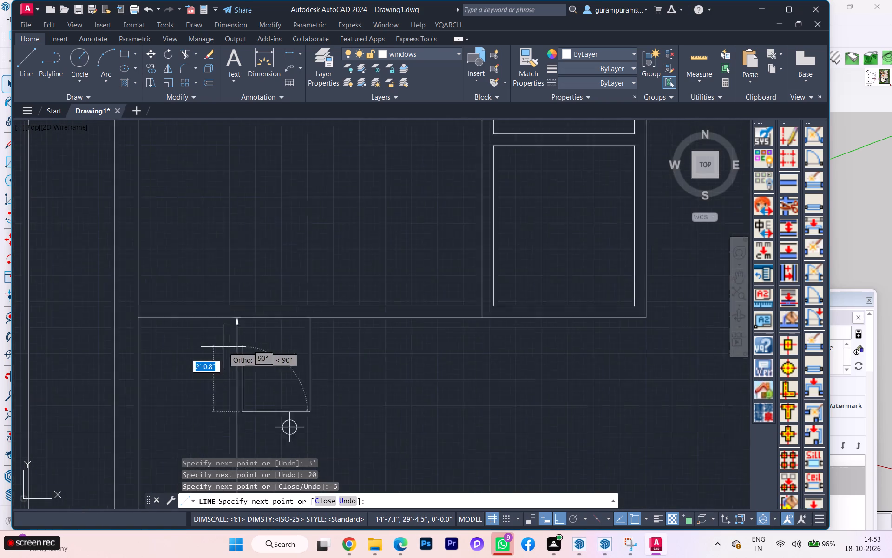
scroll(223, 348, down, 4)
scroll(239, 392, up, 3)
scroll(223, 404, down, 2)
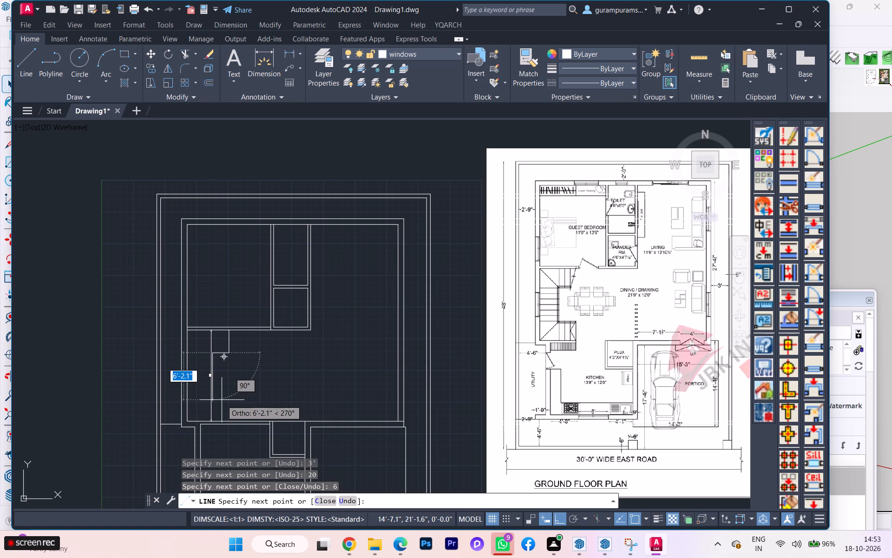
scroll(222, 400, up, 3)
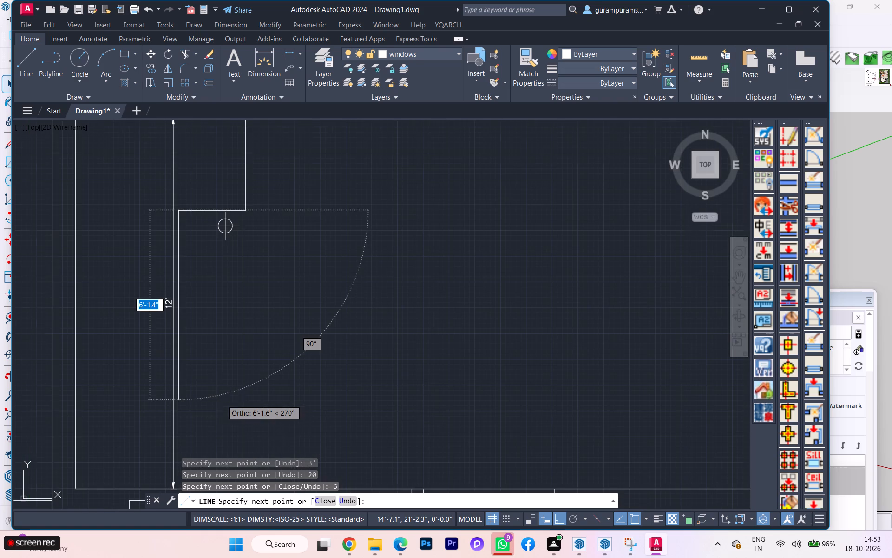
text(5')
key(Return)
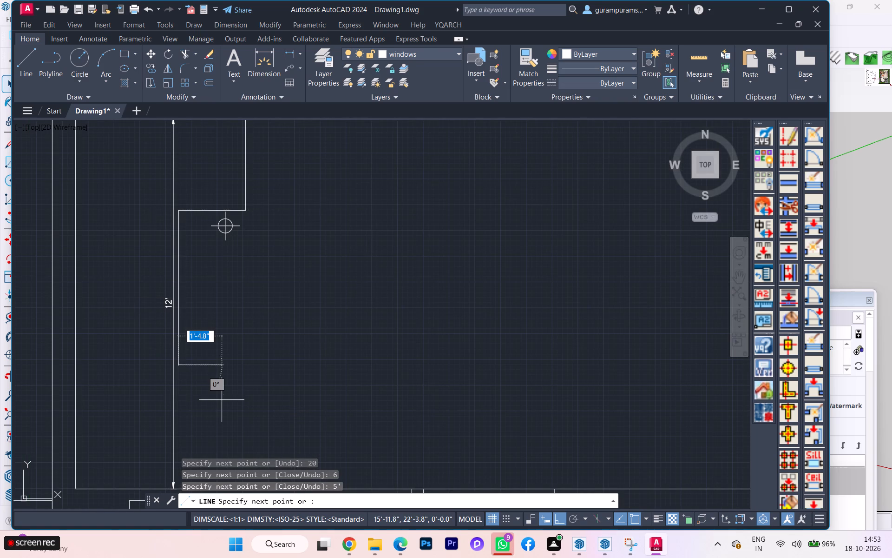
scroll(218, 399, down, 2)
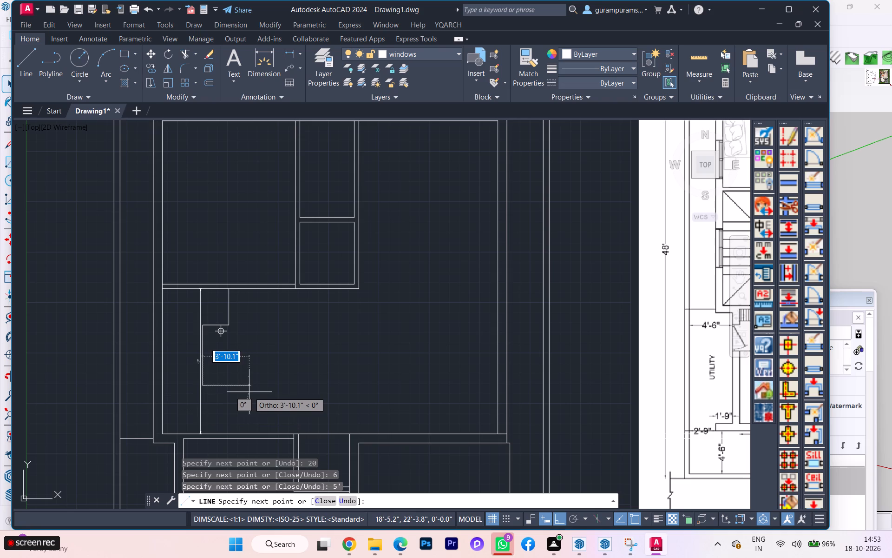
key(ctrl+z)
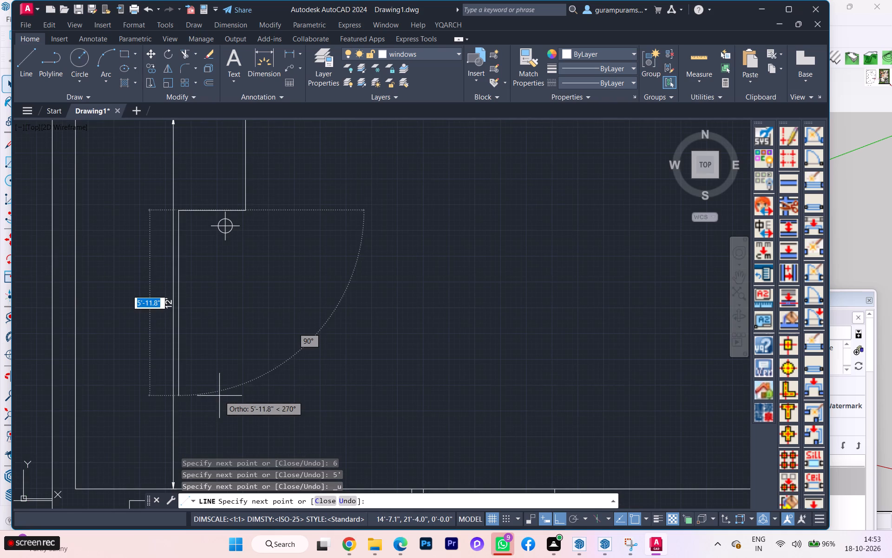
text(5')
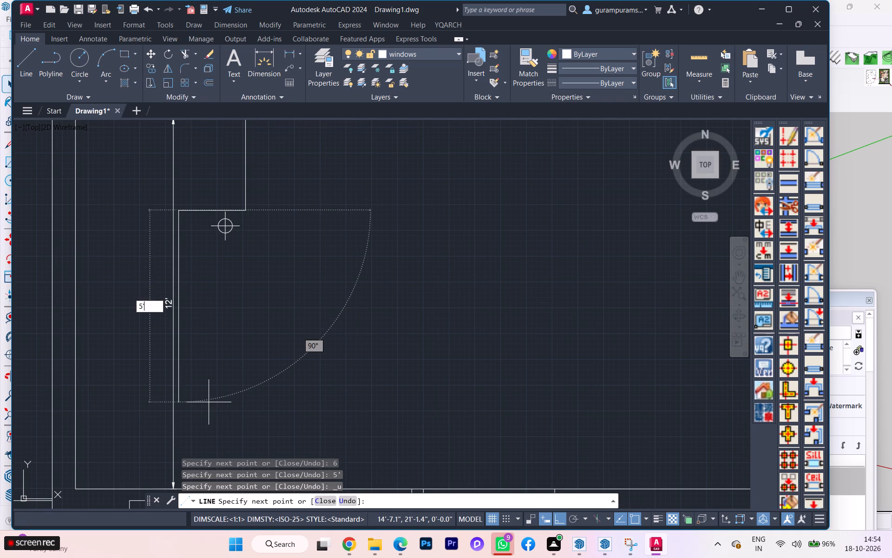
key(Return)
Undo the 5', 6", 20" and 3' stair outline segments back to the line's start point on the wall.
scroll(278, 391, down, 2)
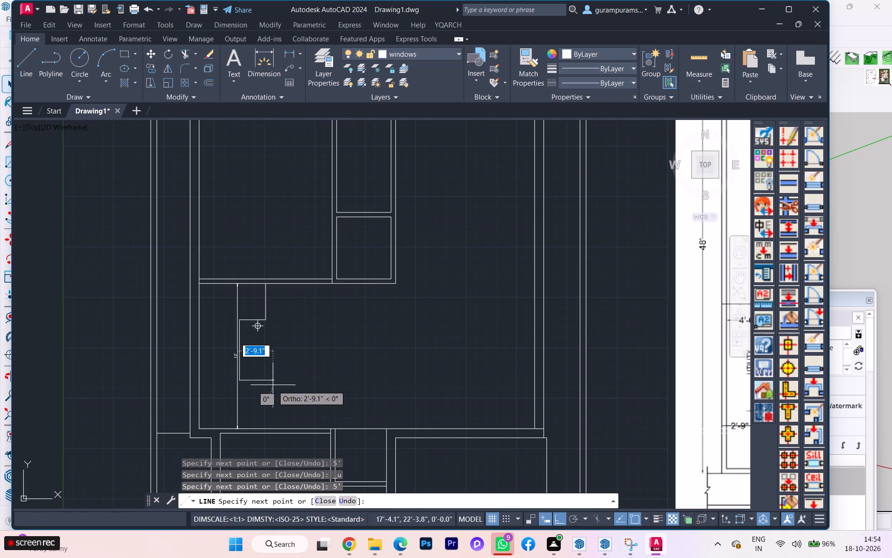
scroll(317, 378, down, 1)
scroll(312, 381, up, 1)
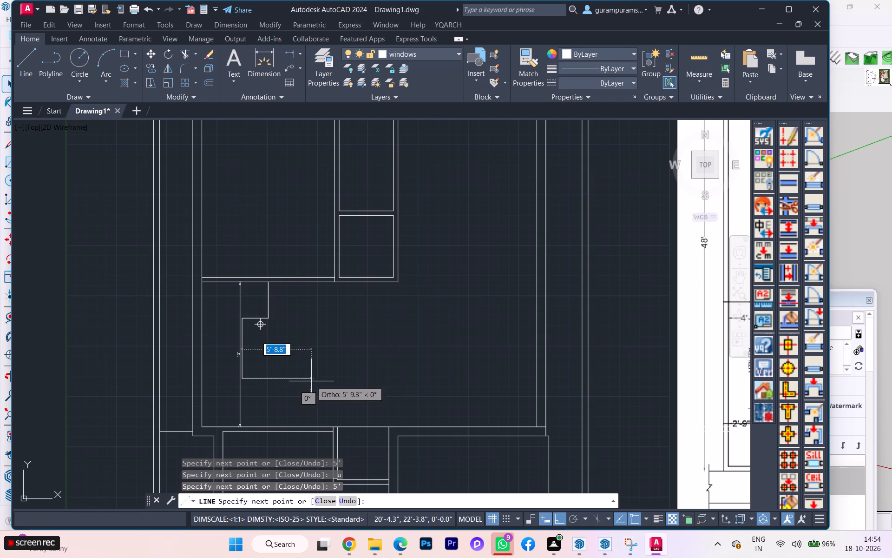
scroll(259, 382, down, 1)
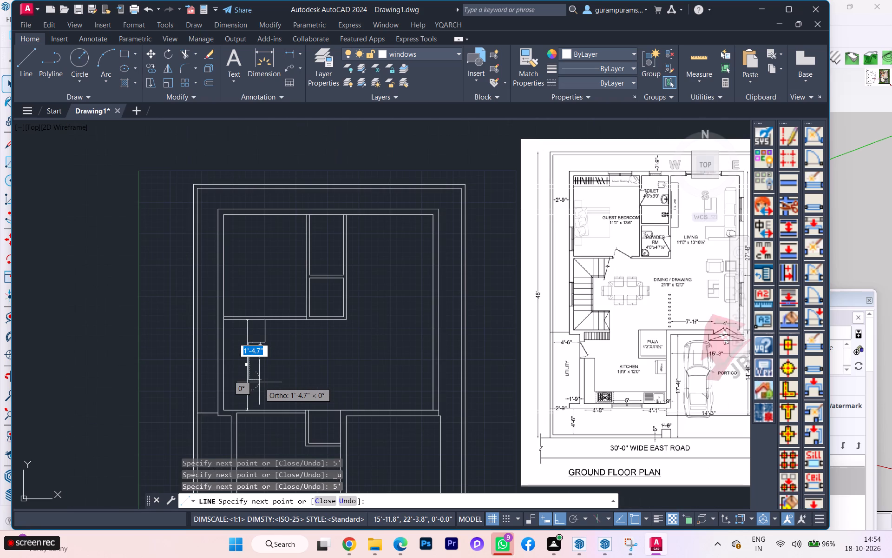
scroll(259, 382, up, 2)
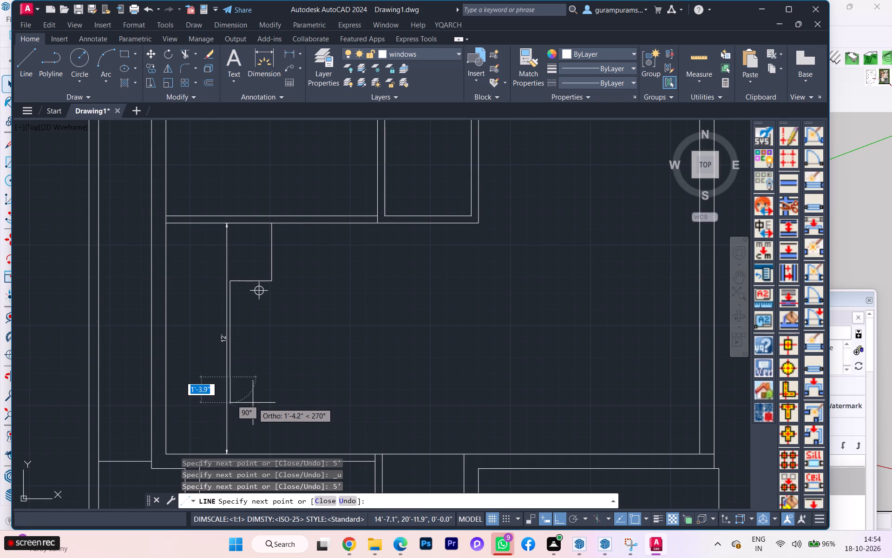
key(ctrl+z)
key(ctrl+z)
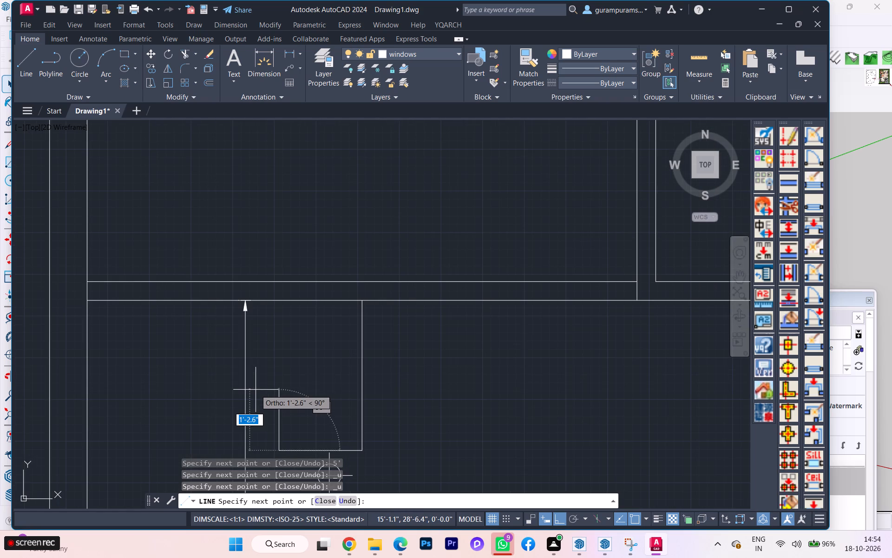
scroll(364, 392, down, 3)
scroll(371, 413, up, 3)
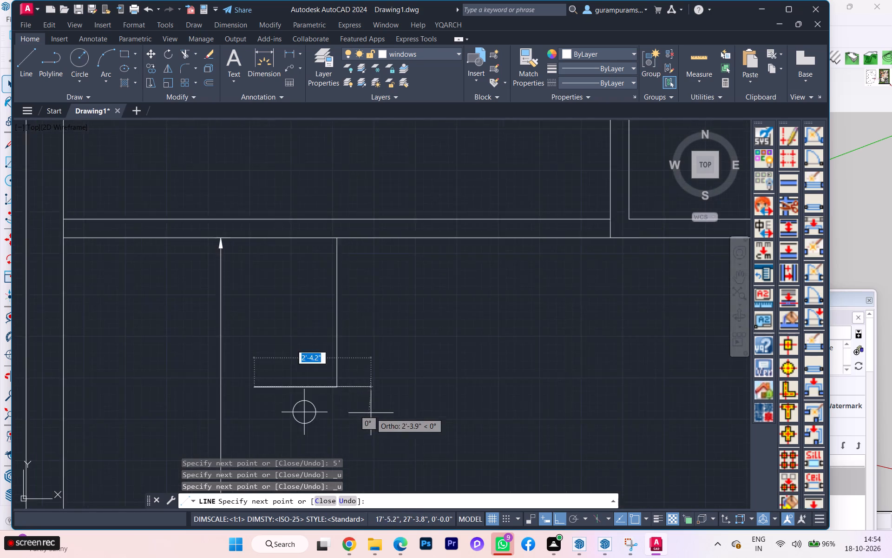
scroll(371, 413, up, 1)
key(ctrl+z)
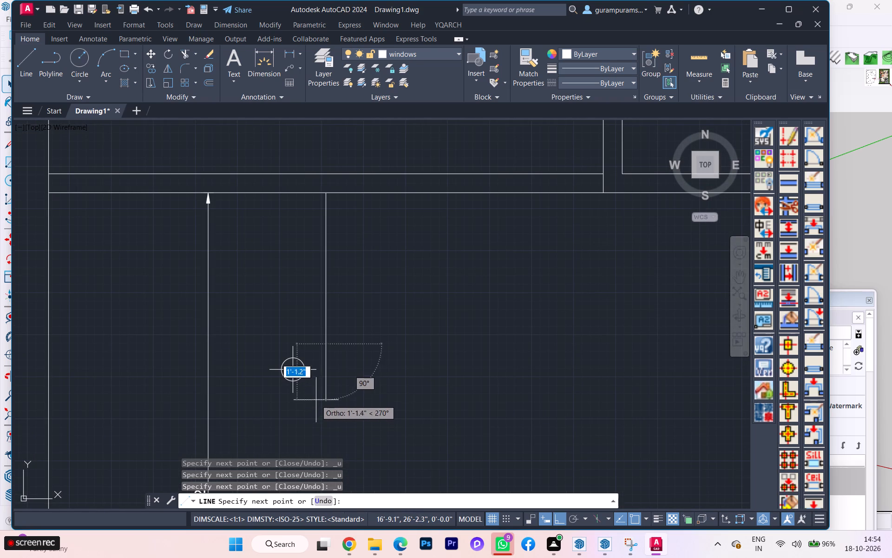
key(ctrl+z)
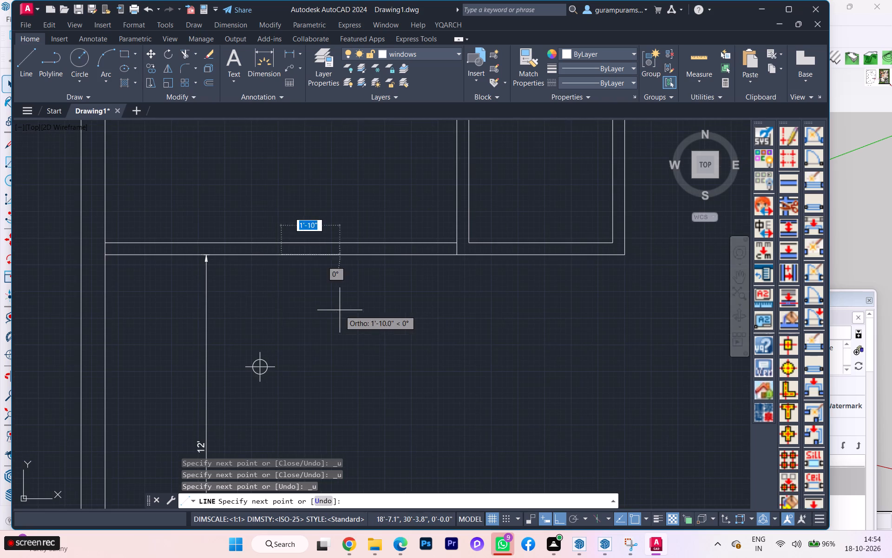
Draw the stair outline's first segment 3'6" down from the guest bedroom's lower wall face.
key(3)
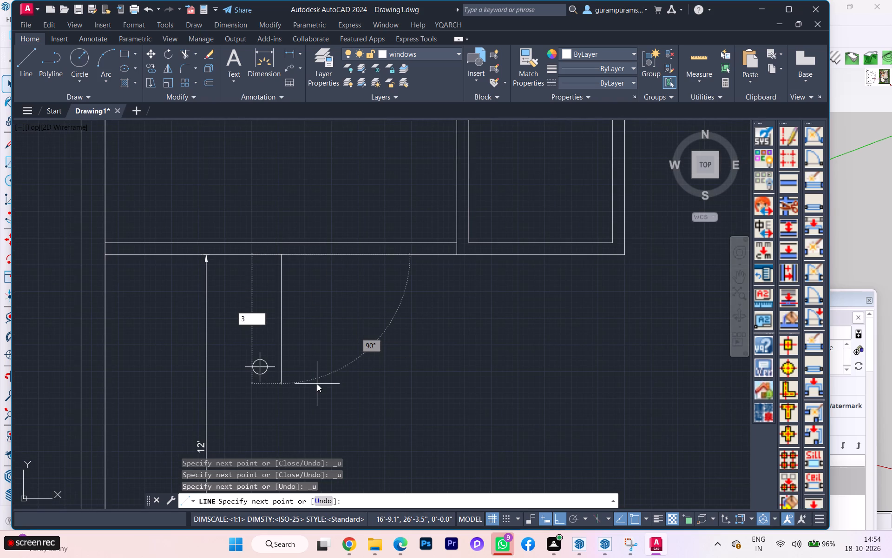
text('6)
key(Return)
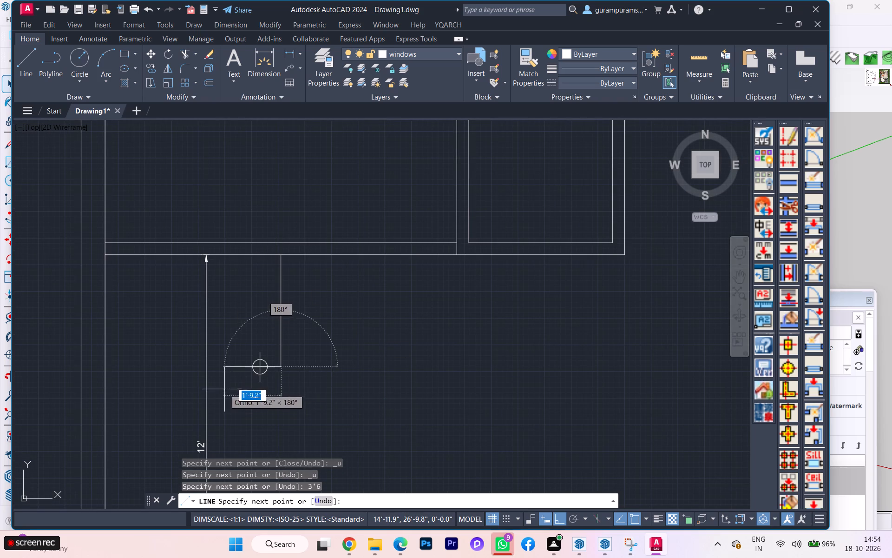
Extend the stair outline 2'6" left from the end of the 3'6" segment, toward the outer wall.
scroll(205, 385, down, 3)
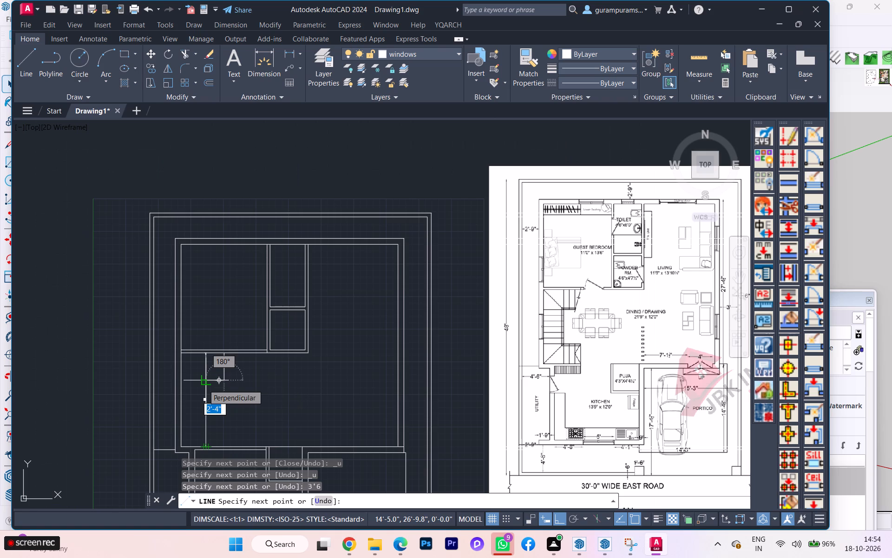
key(3)
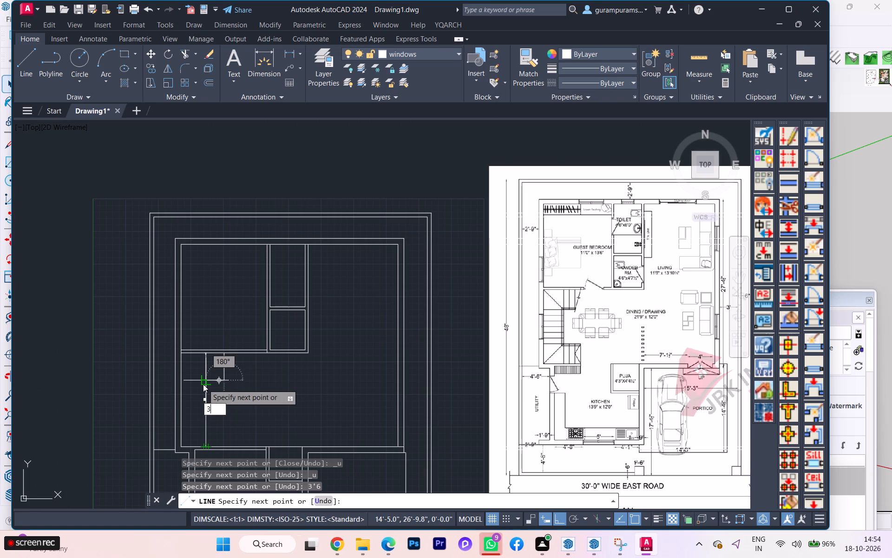
key(BackSpace)
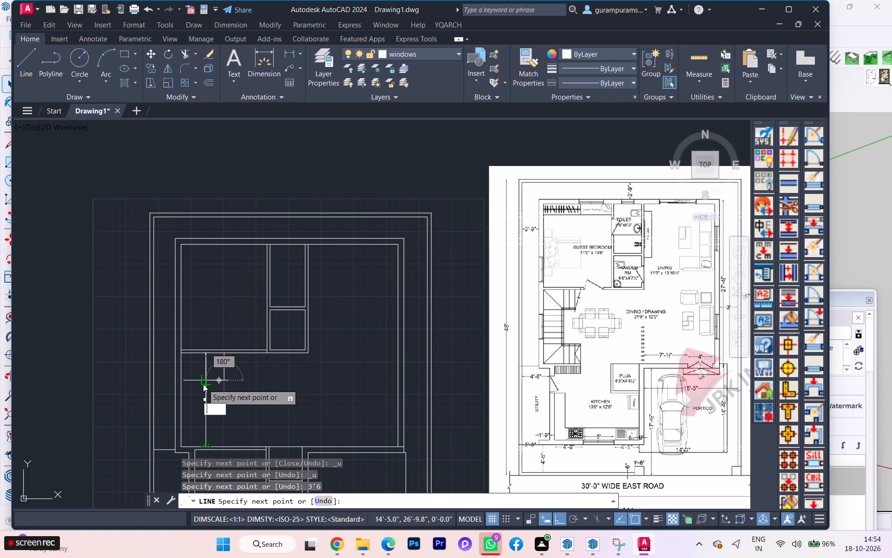
text(2'6)
key(Return)
Draw the stair outline's next segment 5' straight down, parallel to the left outer wall.
scroll(222, 435, down, 1)
scroll(222, 435, up, 3)
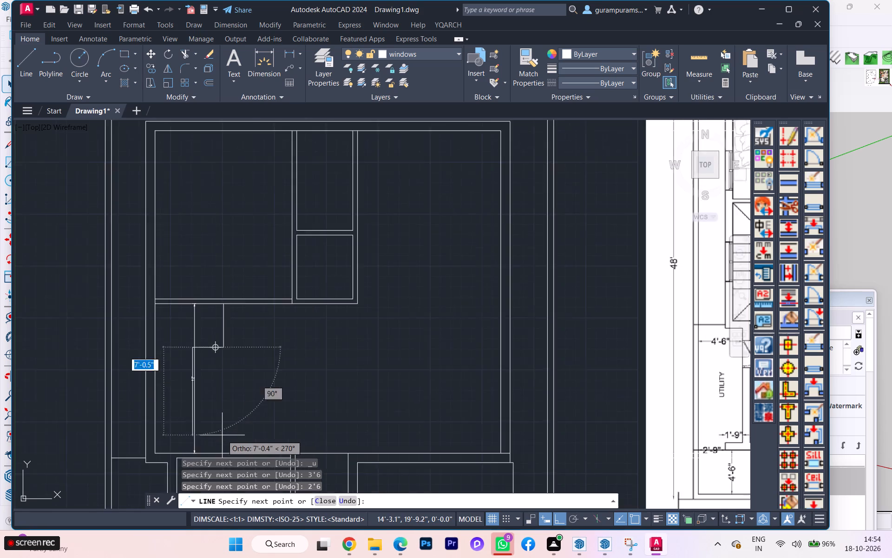
scroll(222, 435, up, 1)
scroll(194, 393, down, 2)
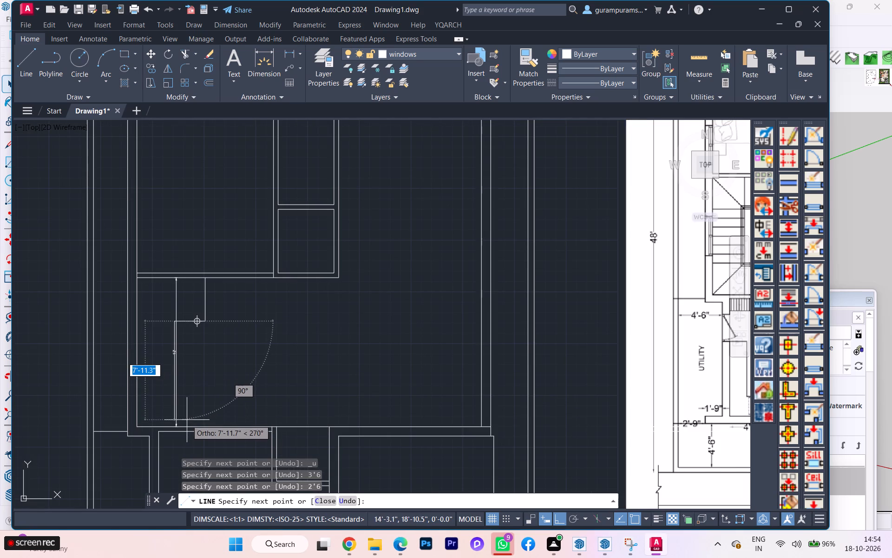
scroll(184, 412, down, 1)
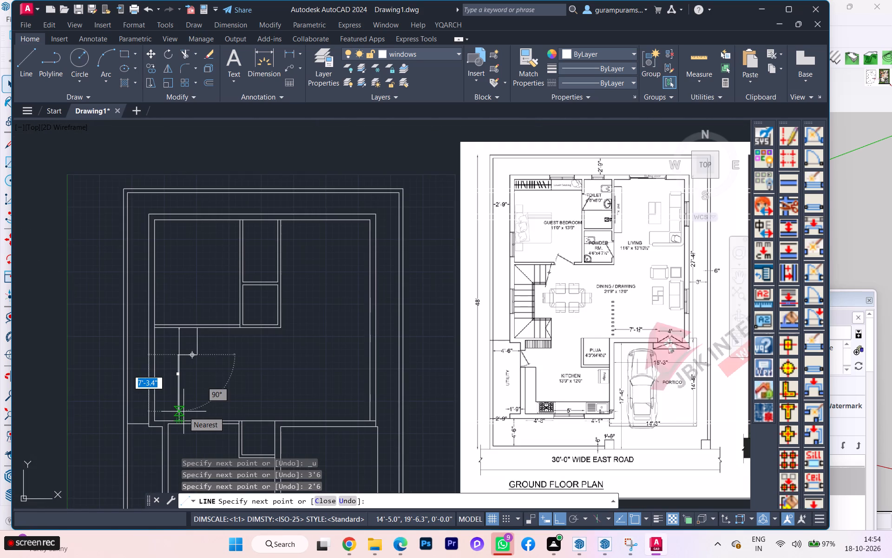
text(5')
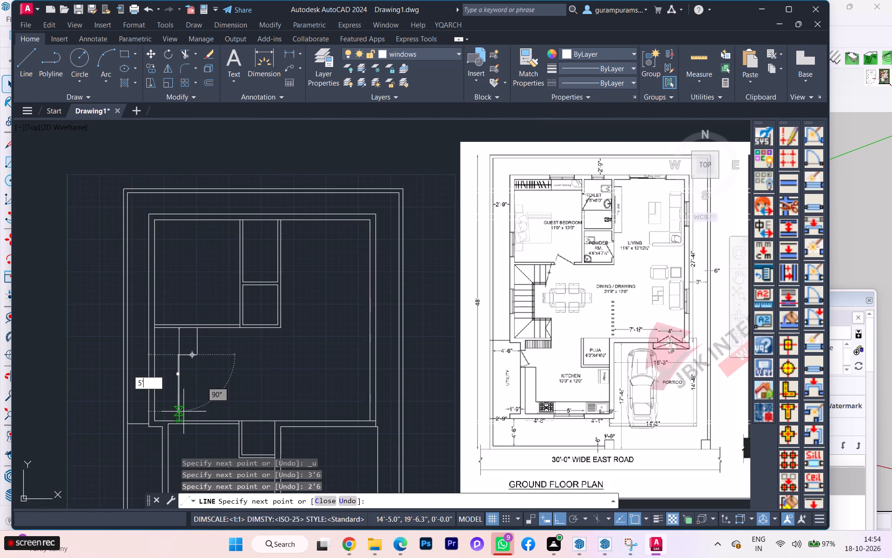
key(Return)
Examine the staircase and kitchen area in the reference floor plan and compare it with the drawn stair outline.
scroll(223, 408, up, 4)
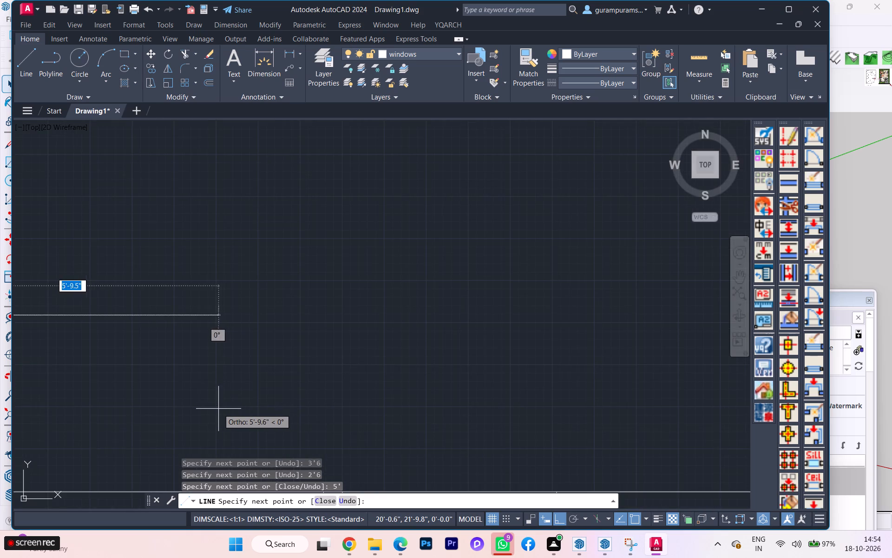
scroll(218, 409, down, 3)
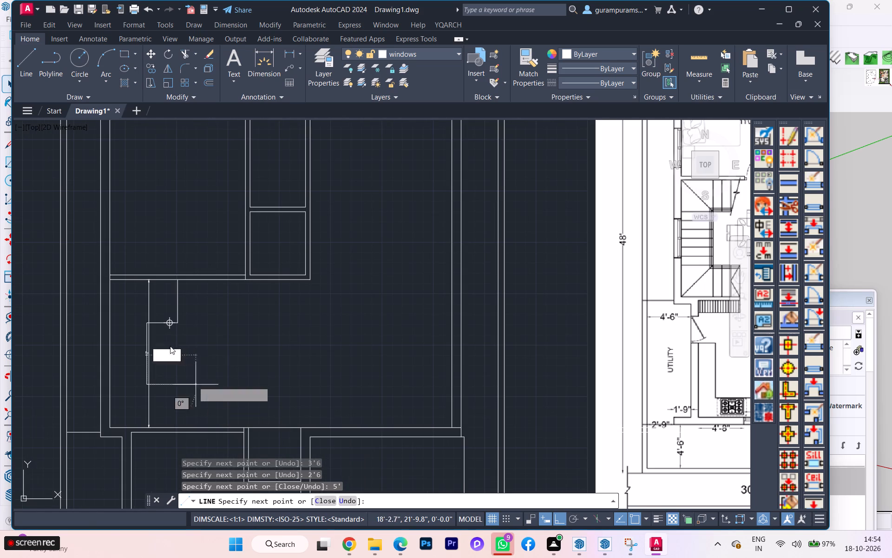
scroll(178, 360, down, 2)
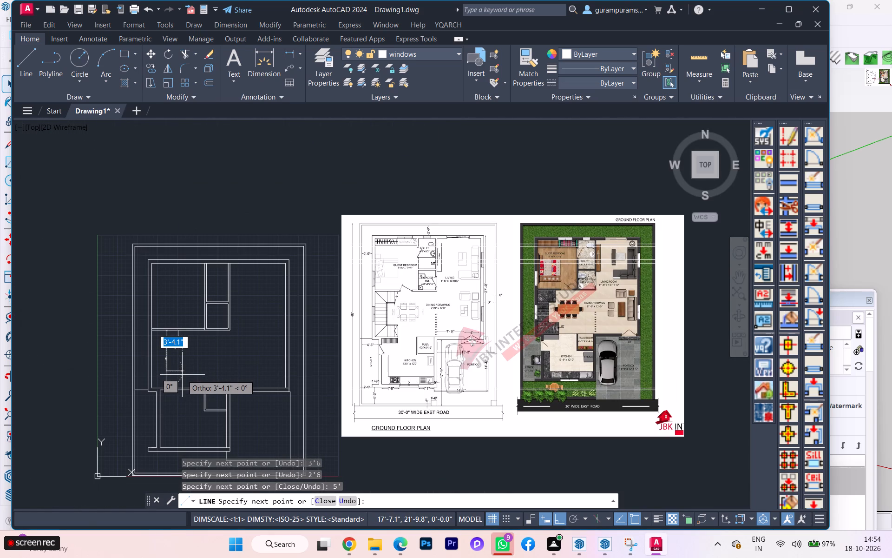
scroll(182, 375, up, 1)
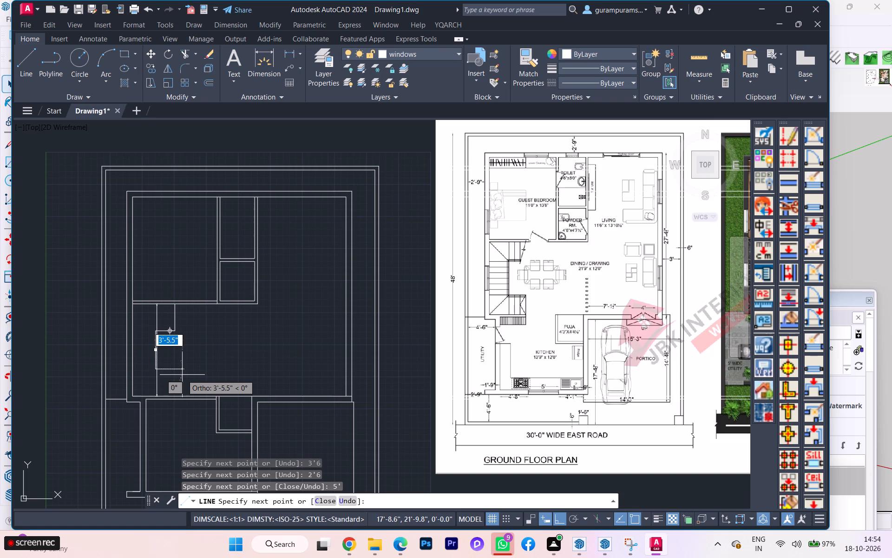
scroll(186, 374, down, 1)
scroll(186, 375, up, 1)
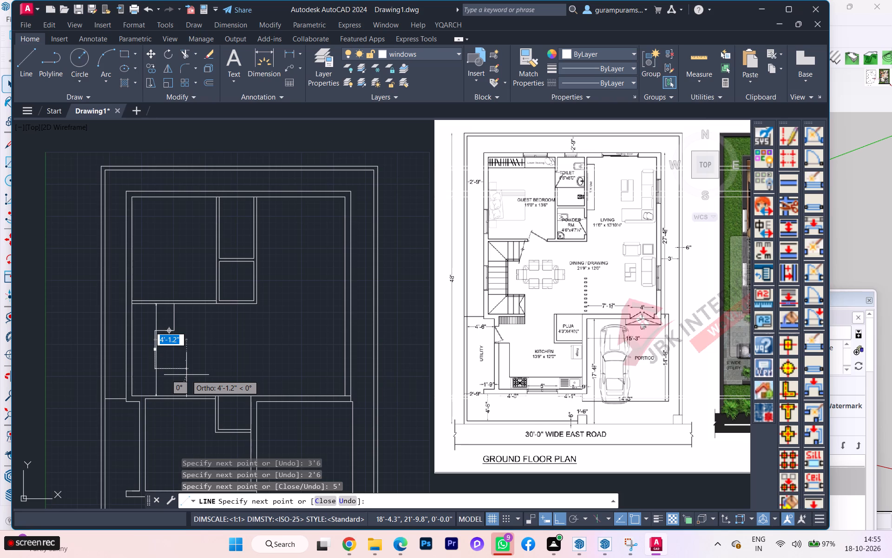
scroll(531, 330, up, 1)
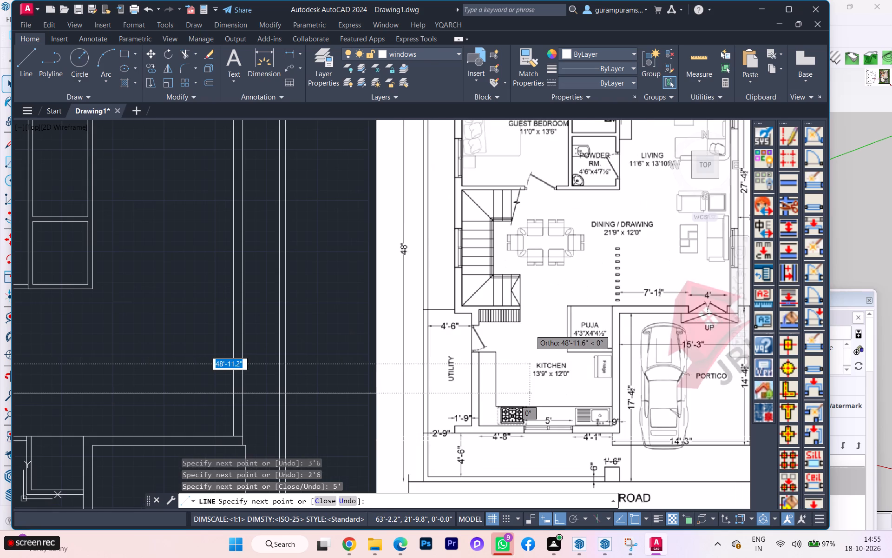
scroll(530, 330, up, 1)
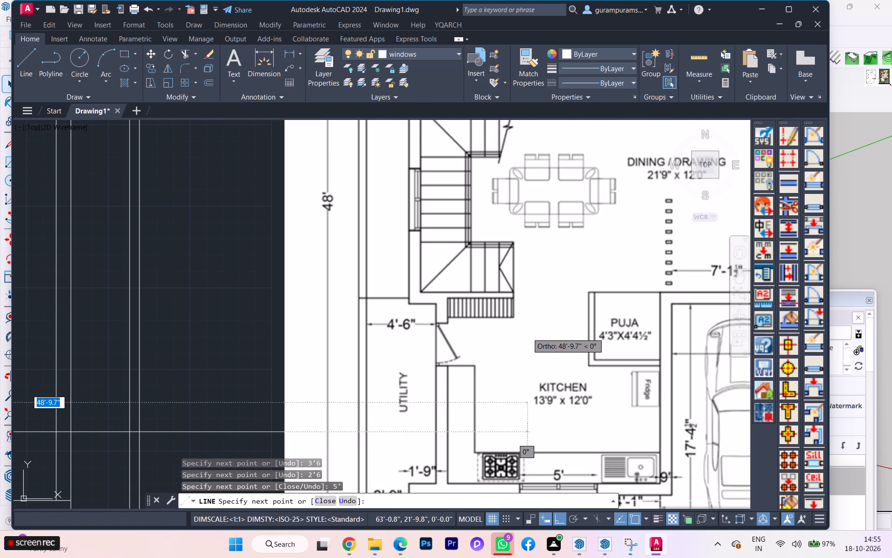
scroll(527, 333, down, 1)
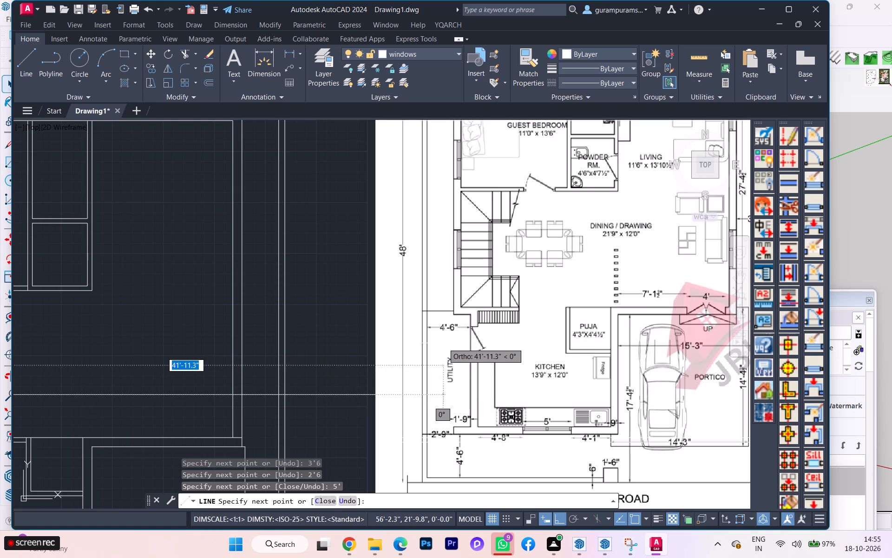
scroll(443, 343, down, 1)
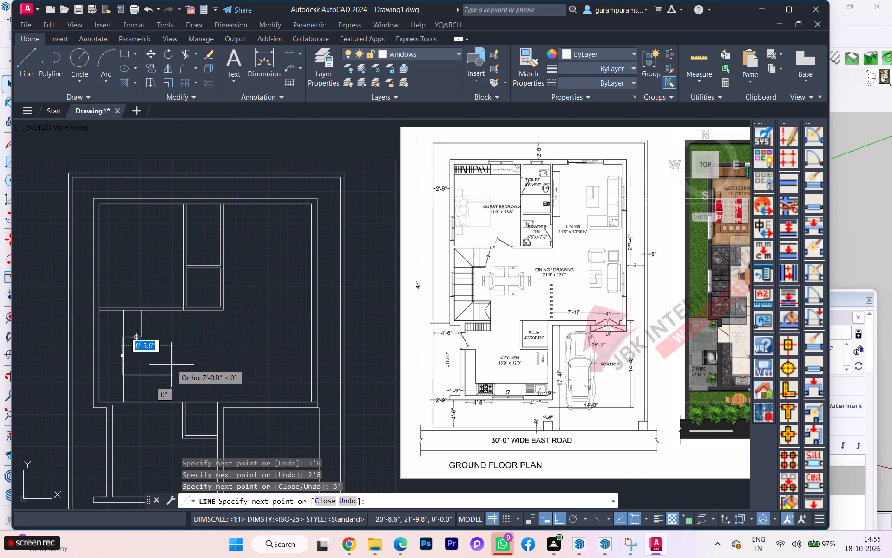
scroll(155, 366, up, 2)
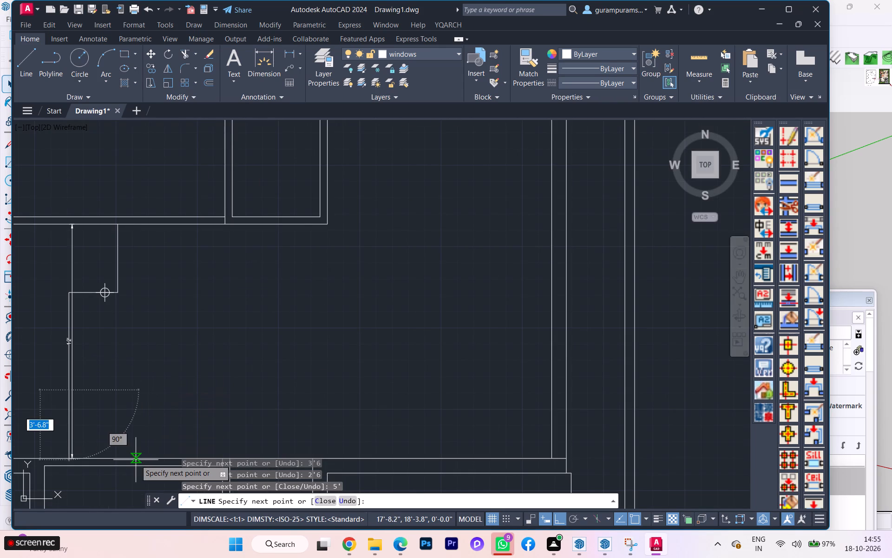
scroll(144, 397, down, 1)
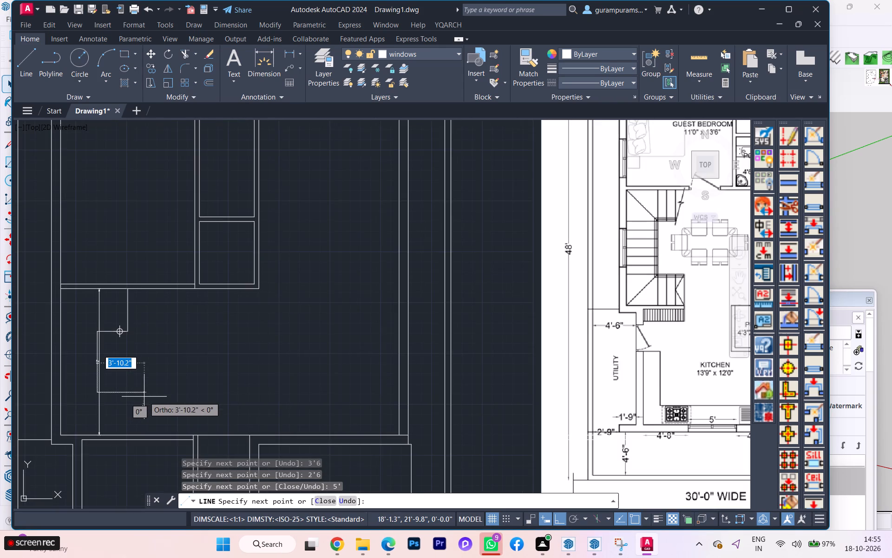
scroll(144, 397, down, 1)
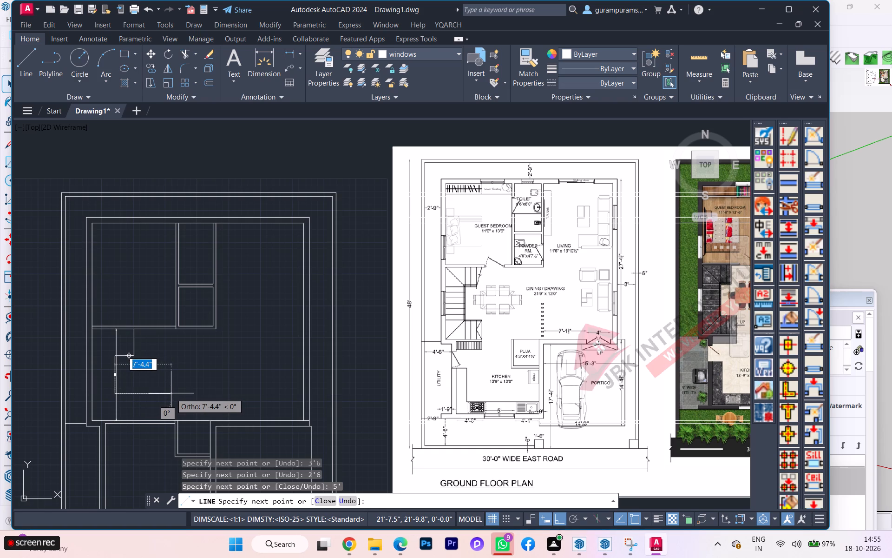
Finish the stair outline with a 30" segment to the right and a 3'6" segment down to the lower wall face.
scroll(171, 393, up, 1)
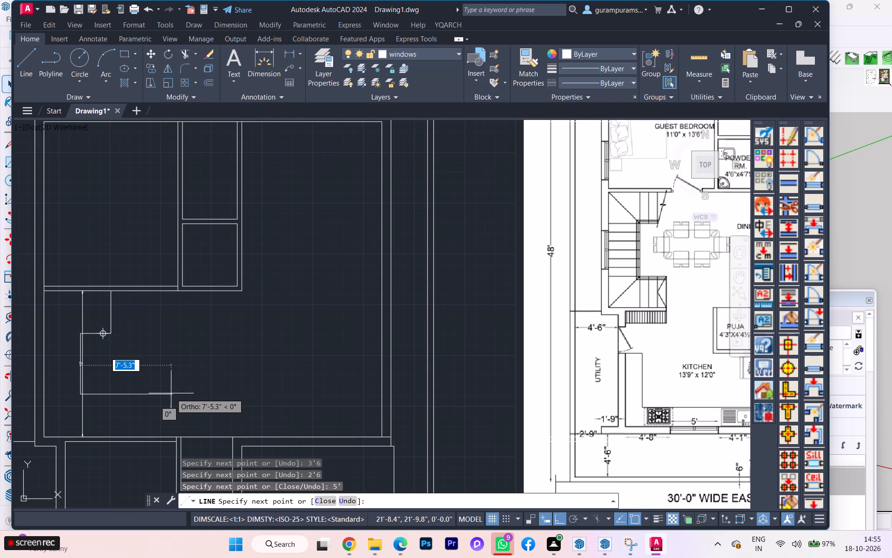
text(30)
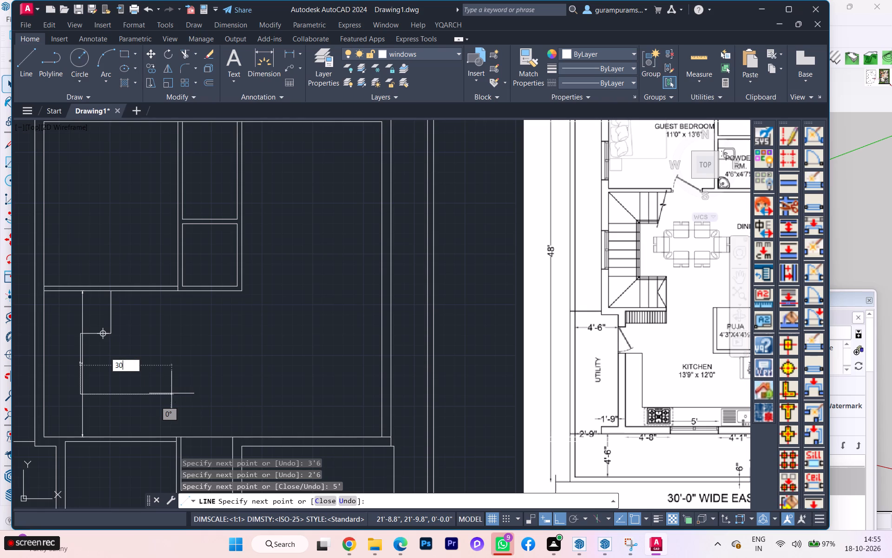
key(Return)
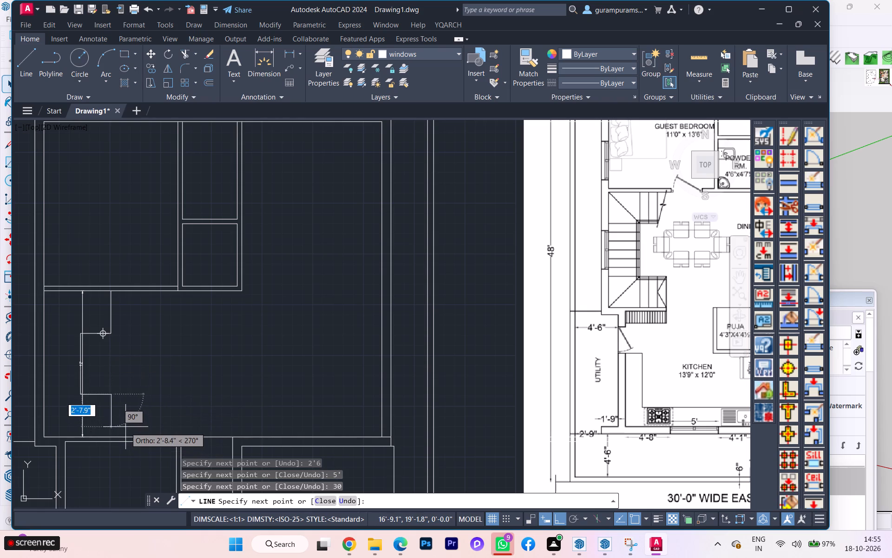
scroll(125, 427, up, 3)
scroll(125, 427, down, 1)
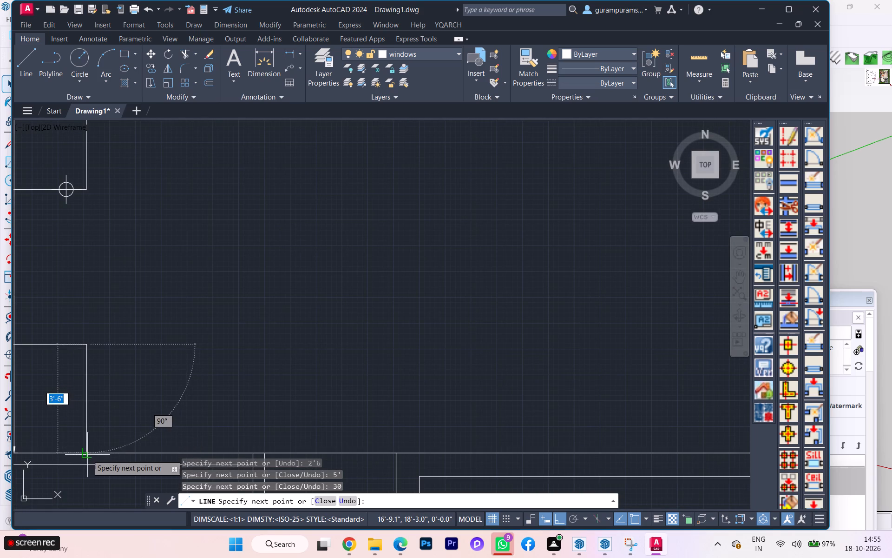
click(87, 454)
key(space)
Delete the 12' vertical dimension running alongside the stair outline.
scroll(174, 393, down, 4)
scroll(180, 392, up, 3)
scroll(146, 394, down, 1)
scroll(146, 394, up, 1)
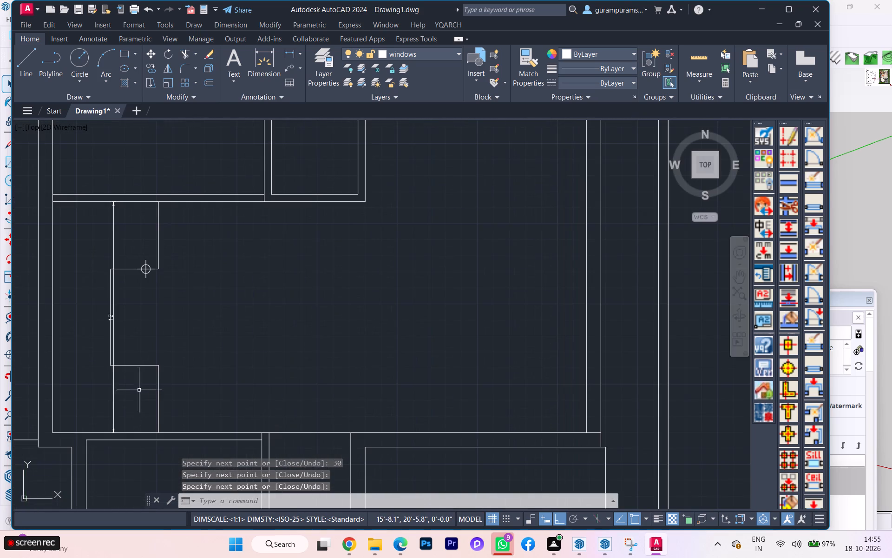
click(126, 398)
click(102, 390)
key(Delete)
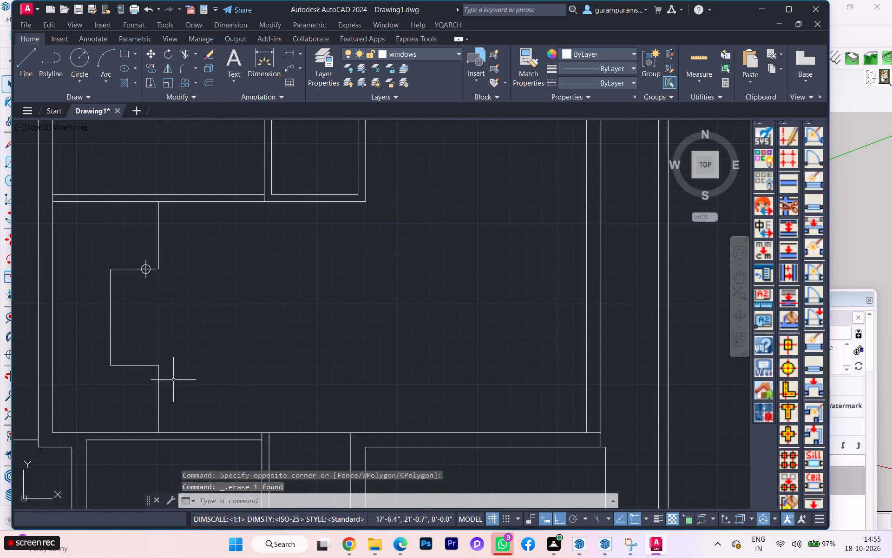
Delete the circle-and-cross point marker on the stair outline's upper horizontal segment.
scroll(176, 259, up, 2)
click(98, 275)
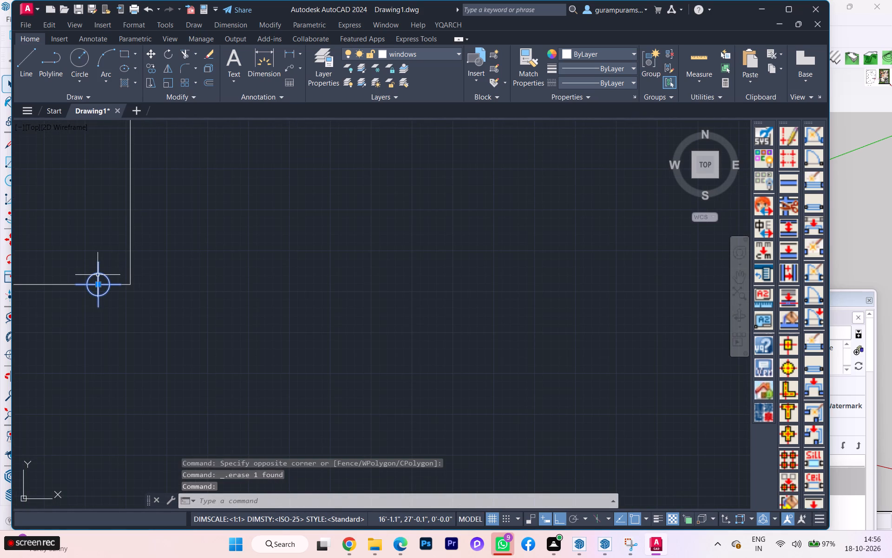
key(Delete)
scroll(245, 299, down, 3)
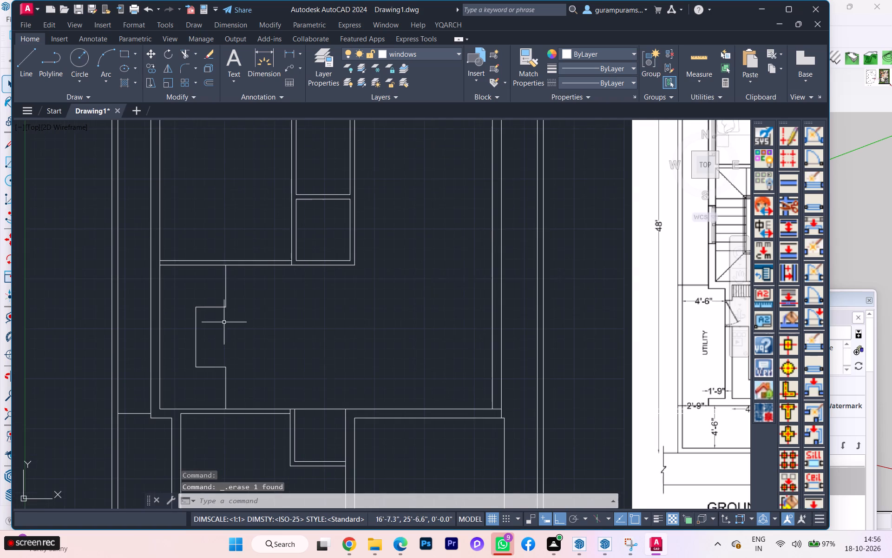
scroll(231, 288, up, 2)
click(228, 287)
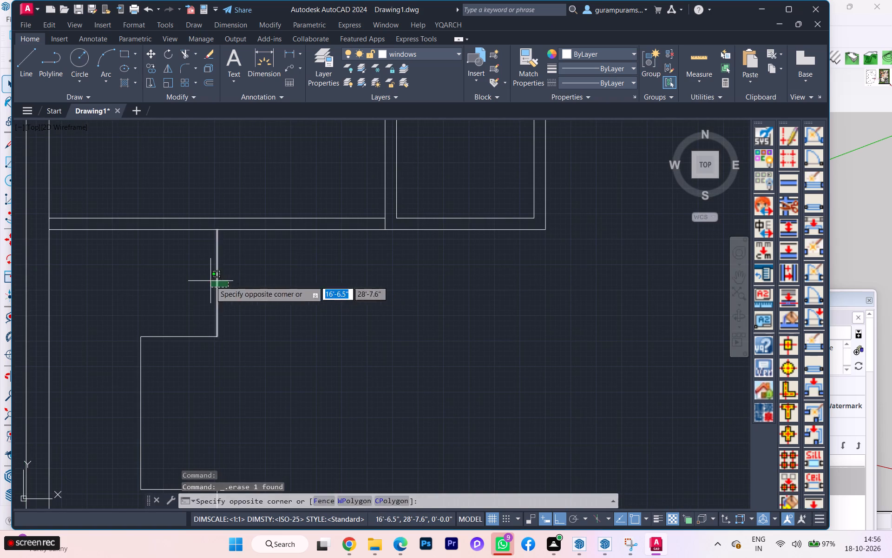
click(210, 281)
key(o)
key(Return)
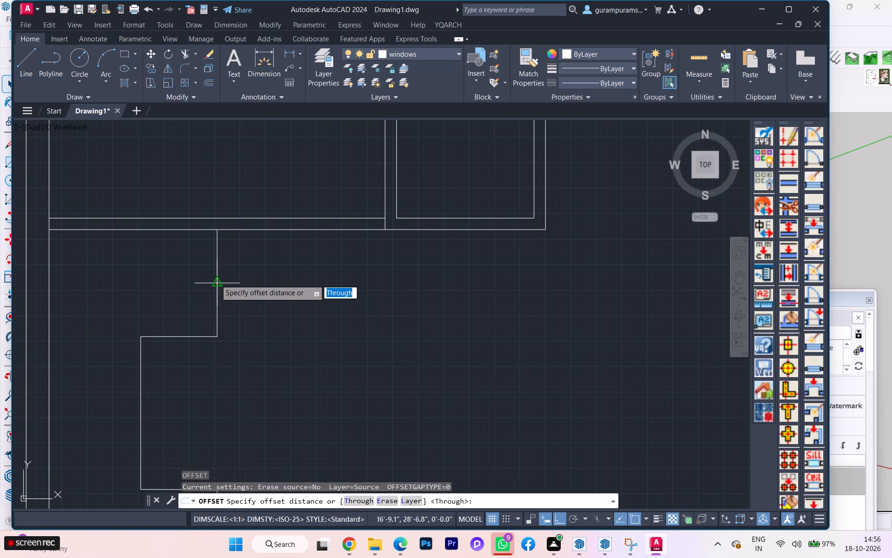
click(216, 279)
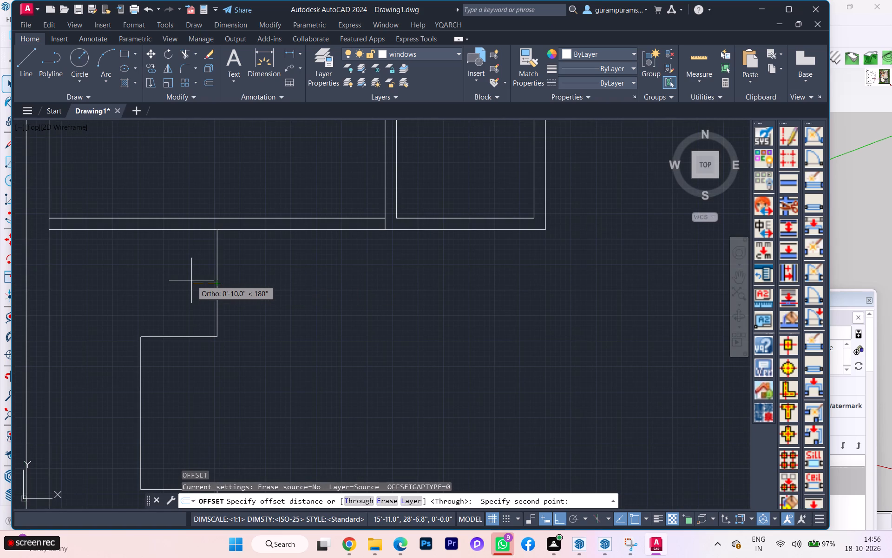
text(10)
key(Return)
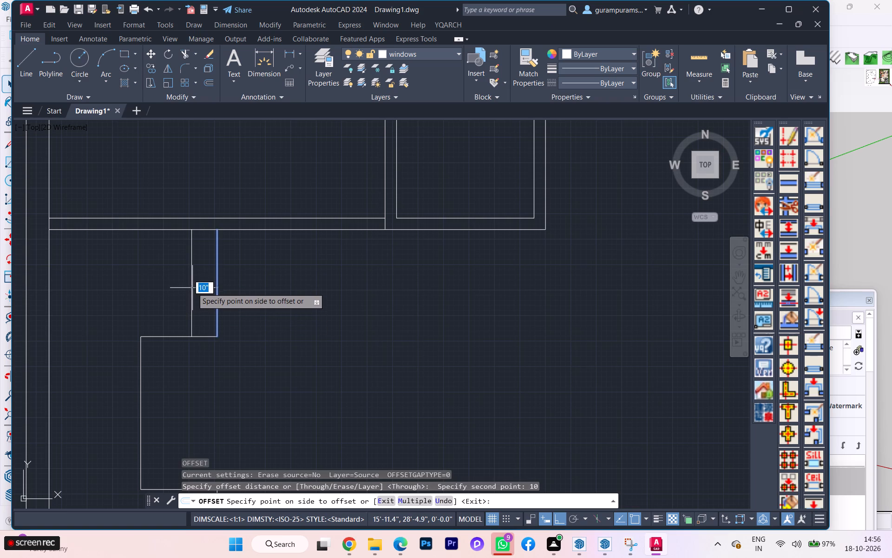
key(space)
Offset the vertical end line of the upper stair flight 10" to the left twice, making two tread lines.
key(space)
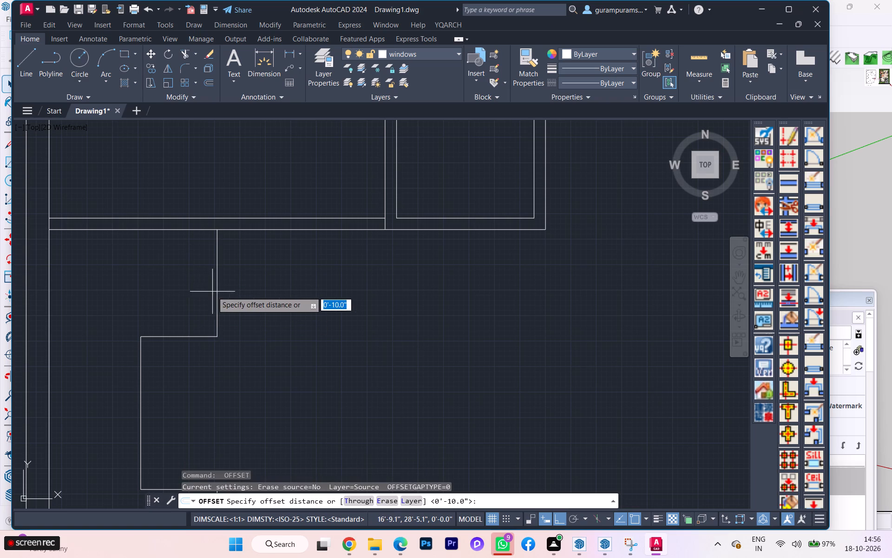
click(216, 289)
text(10)
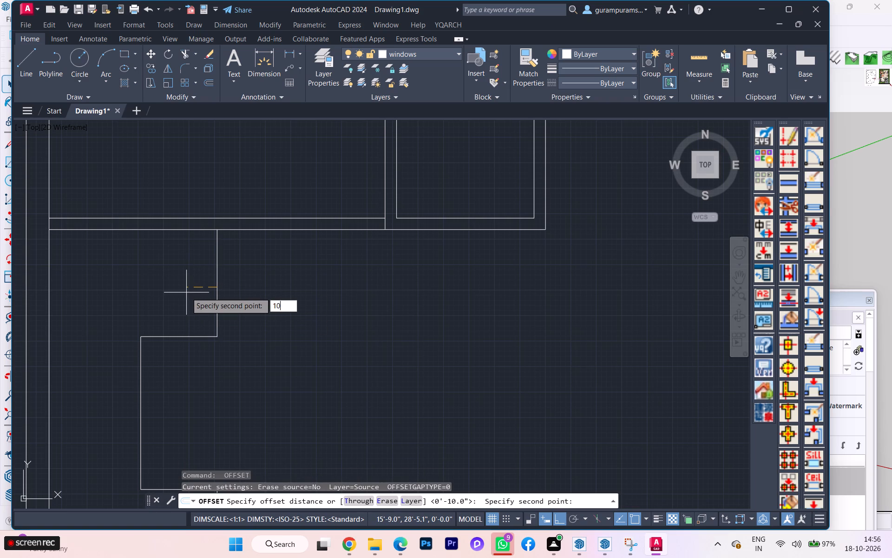
key(Return)
click(217, 291)
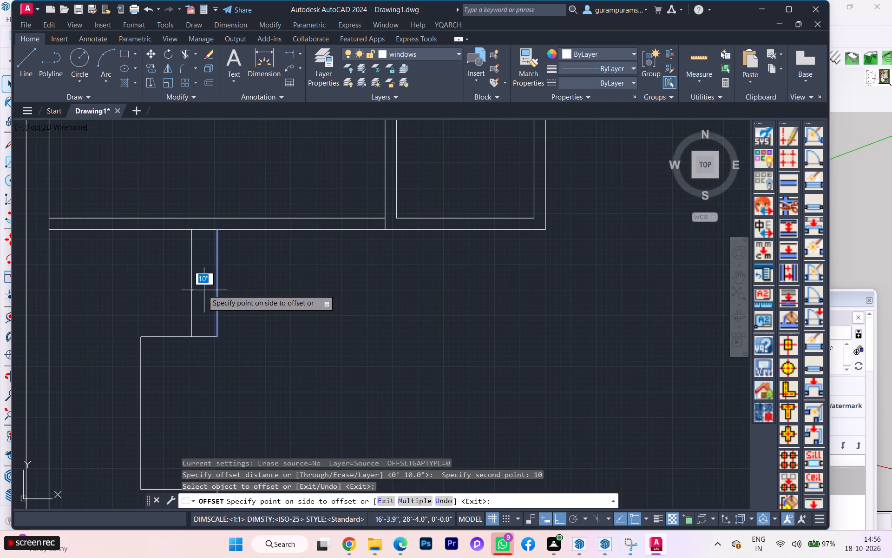
click(201, 290)
click(193, 287)
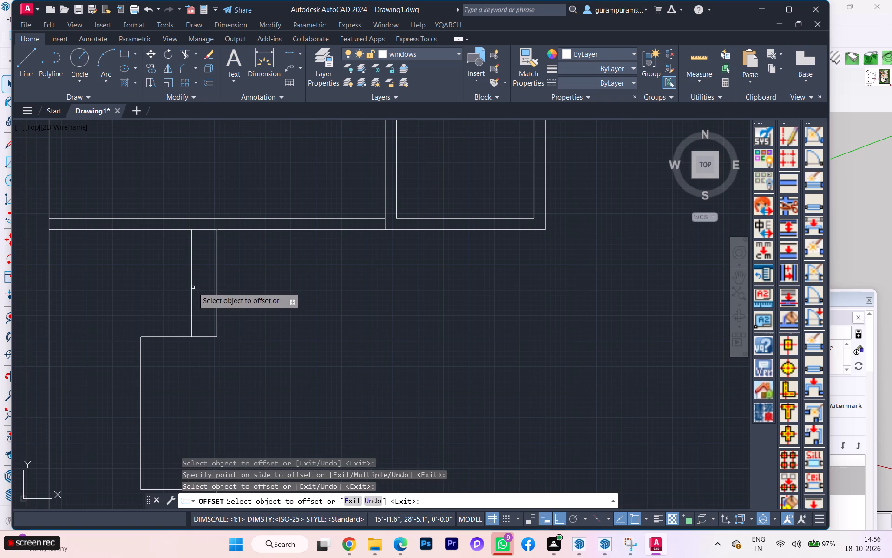
click(193, 287)
click(170, 286)
Examine the upper flight's treads and corner winder in the reference staircase and compare them with the drawn stair.
scroll(210, 303, down, 2)
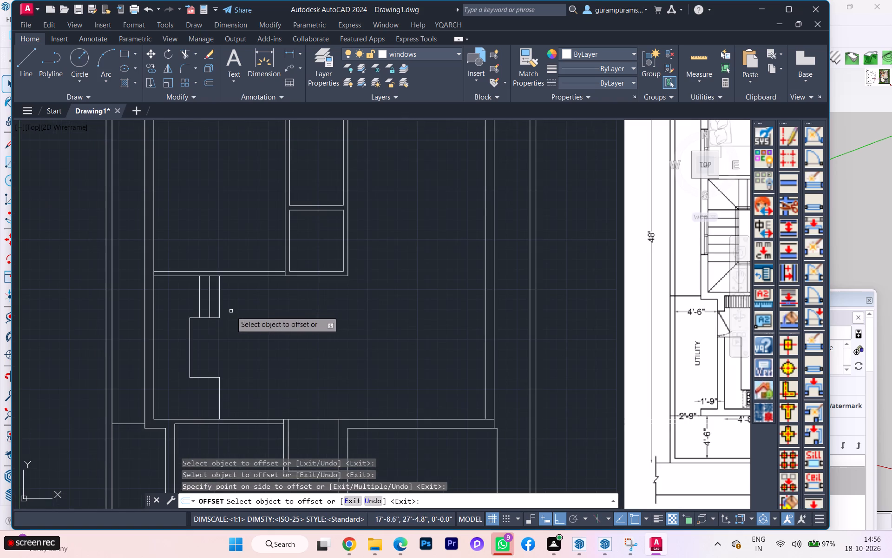
scroll(195, 321, up, 1)
scroll(177, 325, down, 2)
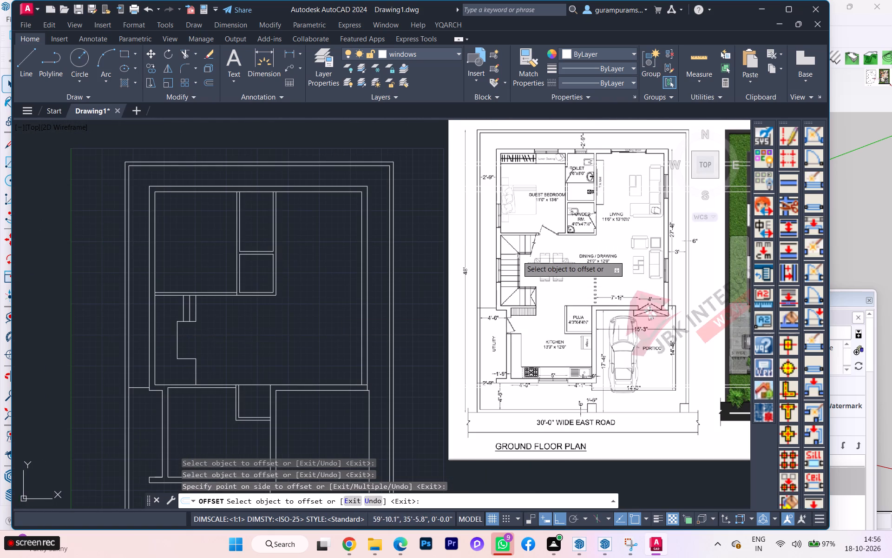
scroll(515, 252, up, 1)
scroll(514, 252, down, 2)
scroll(514, 252, up, 2)
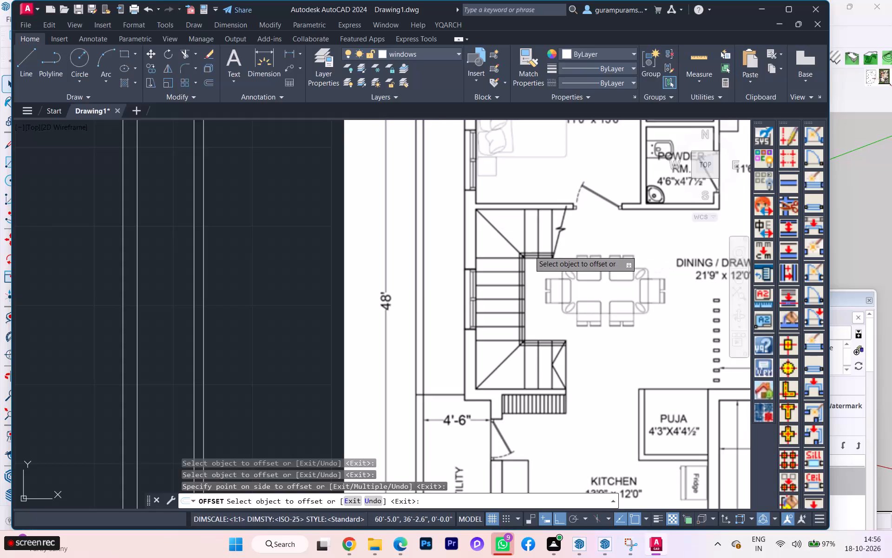
scroll(527, 251, up, 2)
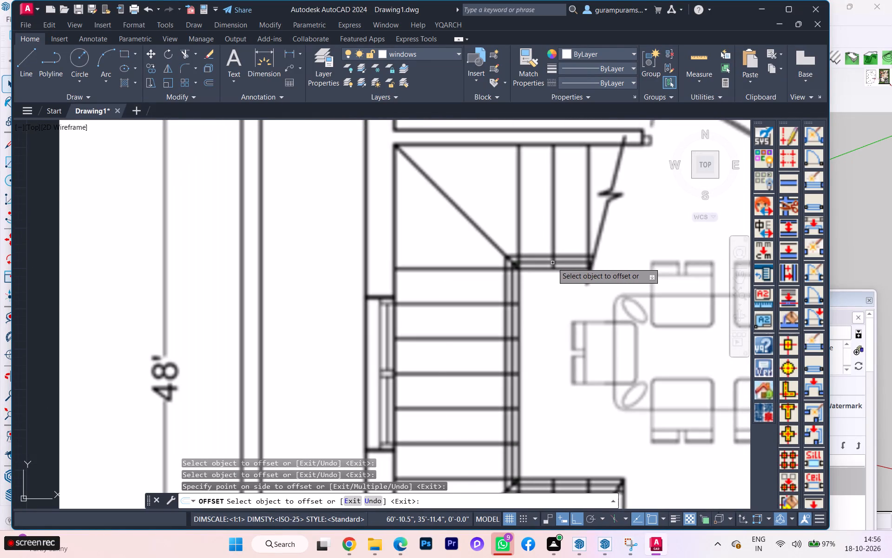
scroll(553, 263, down, 3)
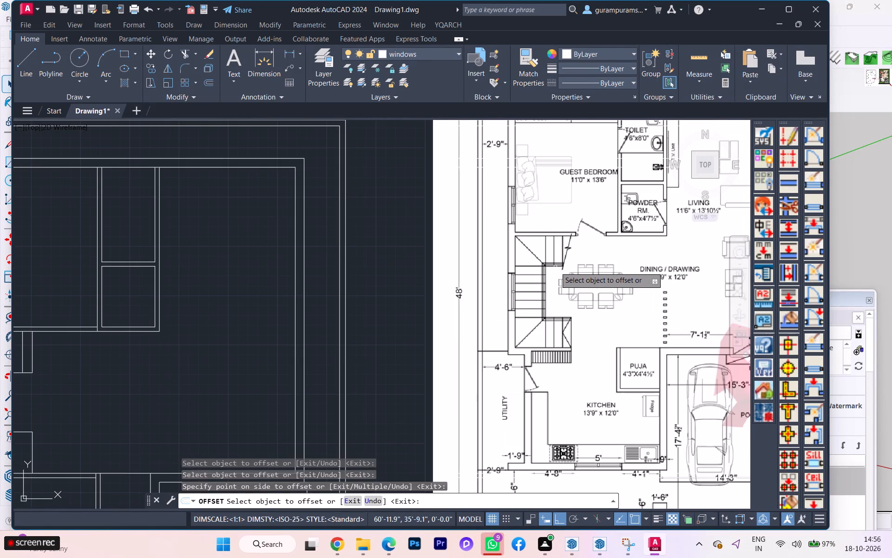
scroll(555, 267, down, 1)
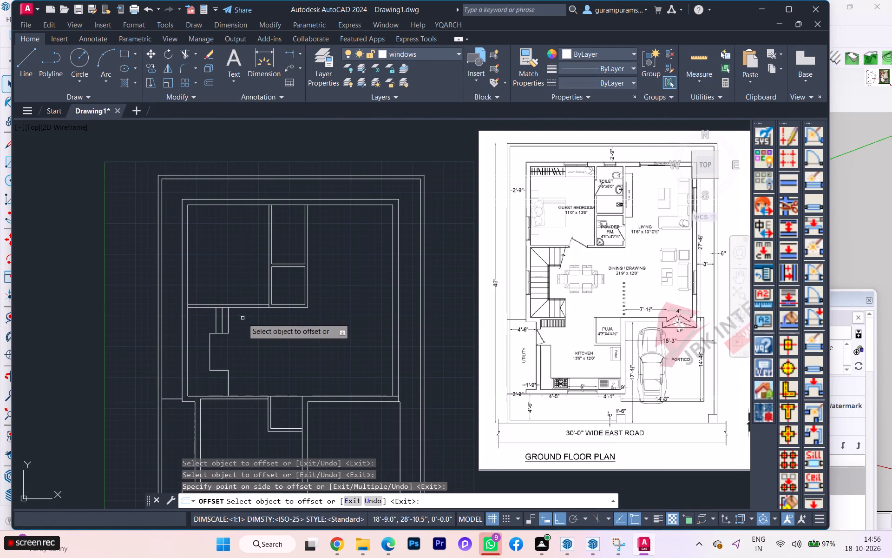
scroll(242, 316, up, 3)
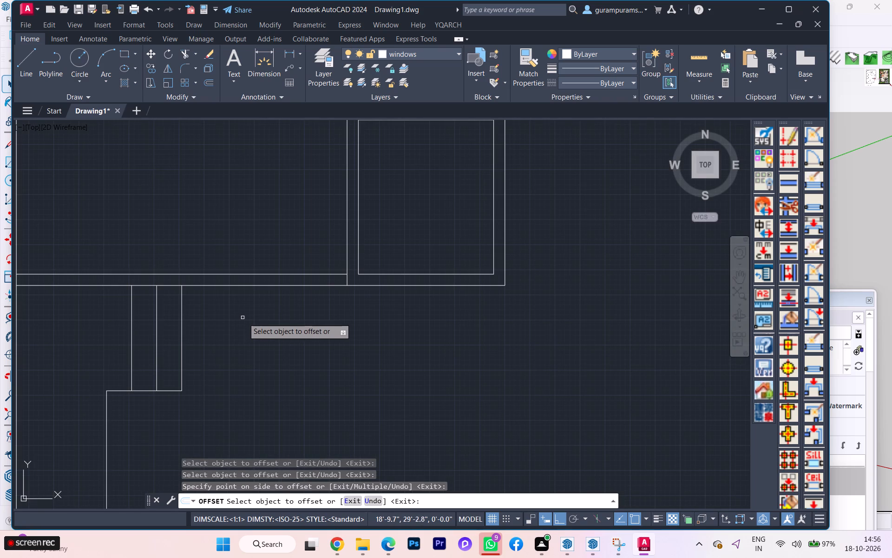
Add a linear dimension from the stair outline's upper inner corner horizontally to the inner face of the left wall.
scroll(227, 318, down, 1)
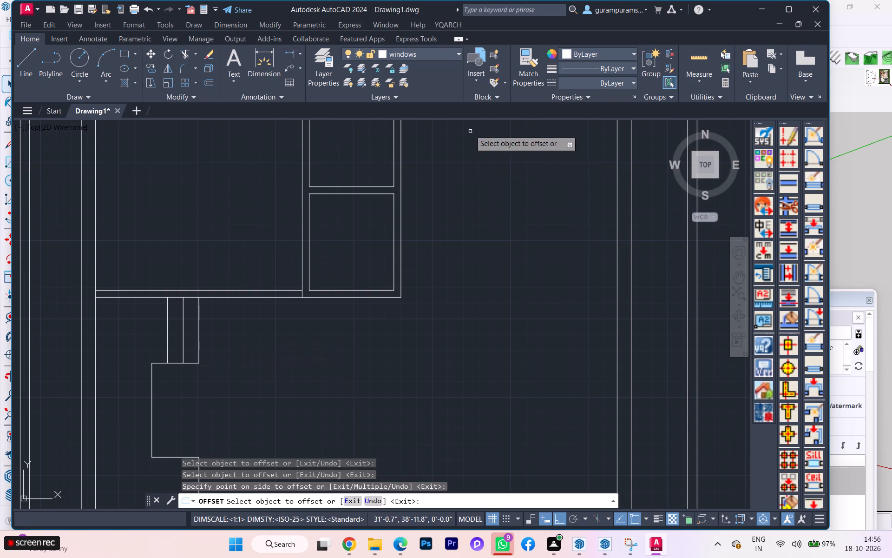
click(274, 52)
click(292, 51)
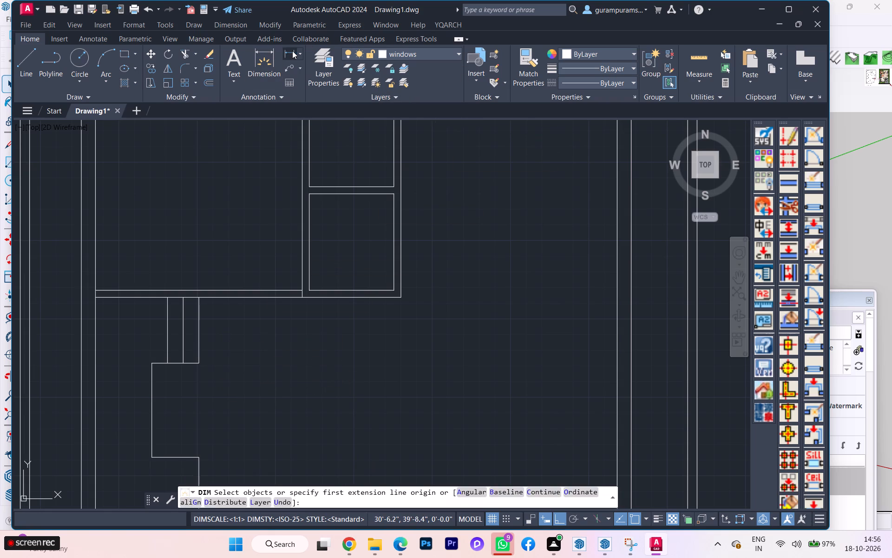
click(149, 363)
click(94, 362)
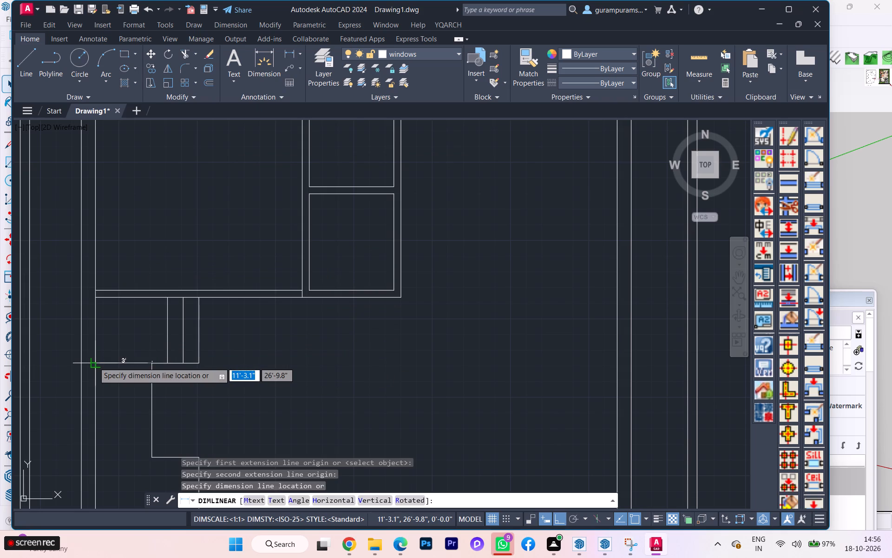
scroll(94, 362, up, 1)
click(94, 362)
Compare the position of the upper tread lines with the staircase in the reference floor plan.
scroll(199, 365, up, 2)
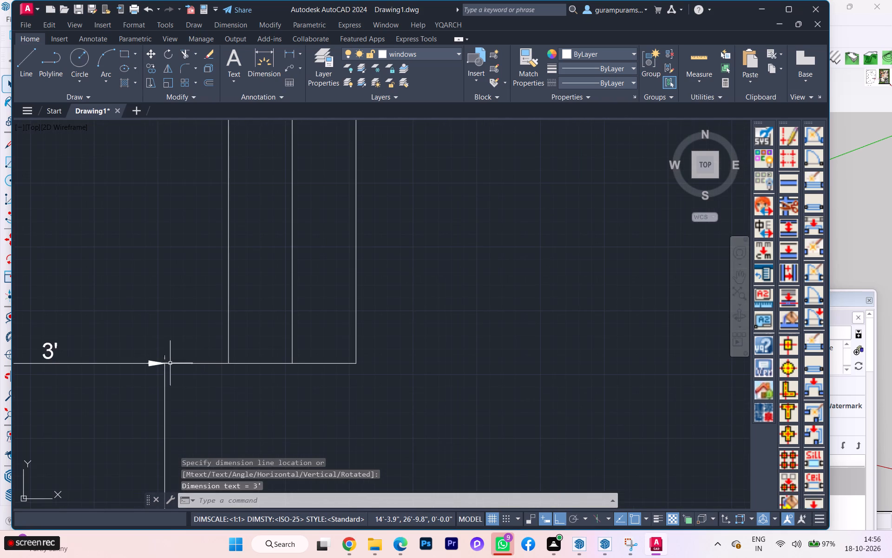
scroll(218, 356, down, 2)
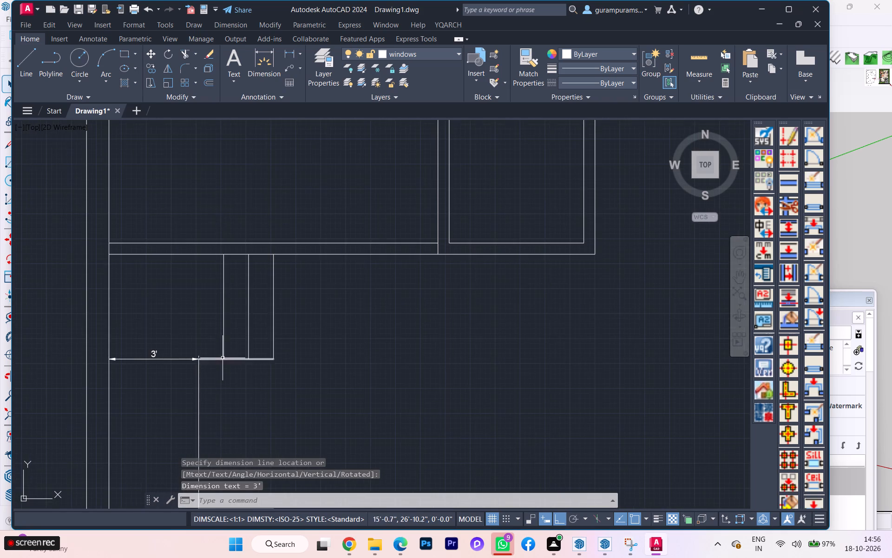
scroll(186, 366, down, 3)
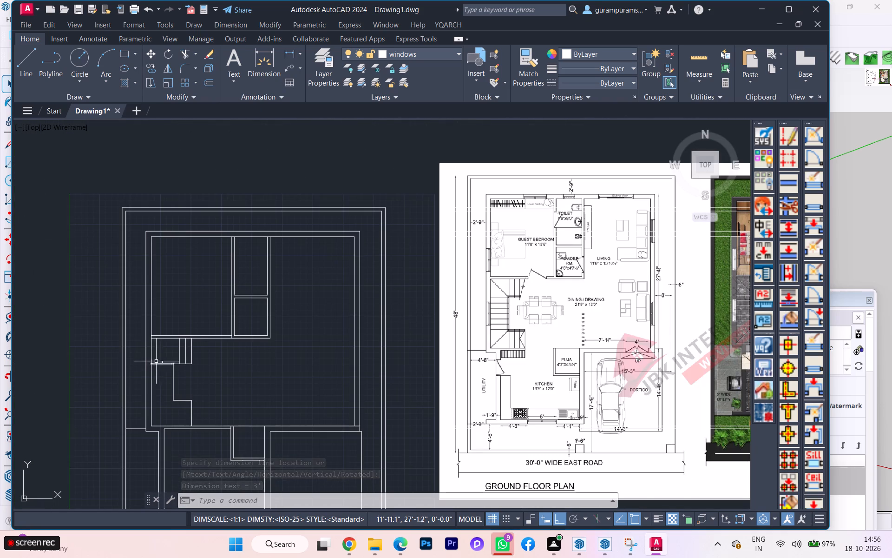
scroll(543, 306, up, 4)
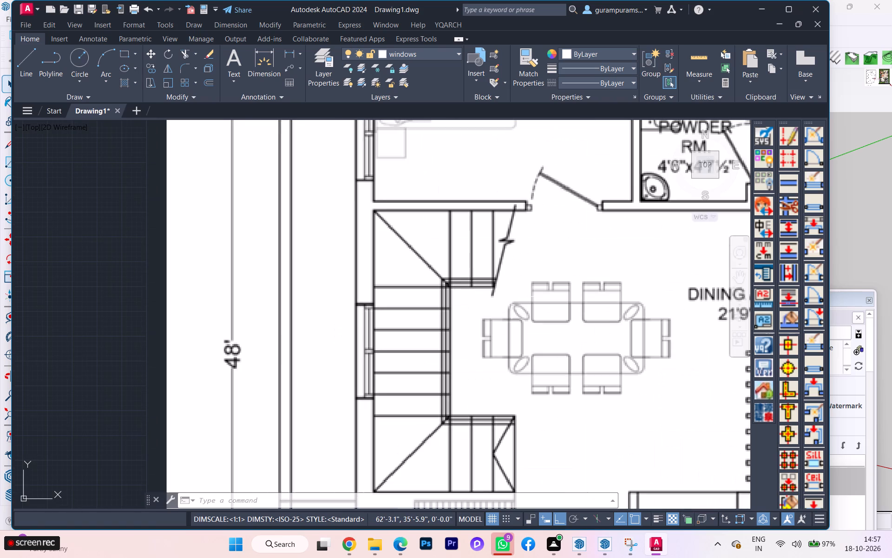
scroll(512, 297, down, 3)
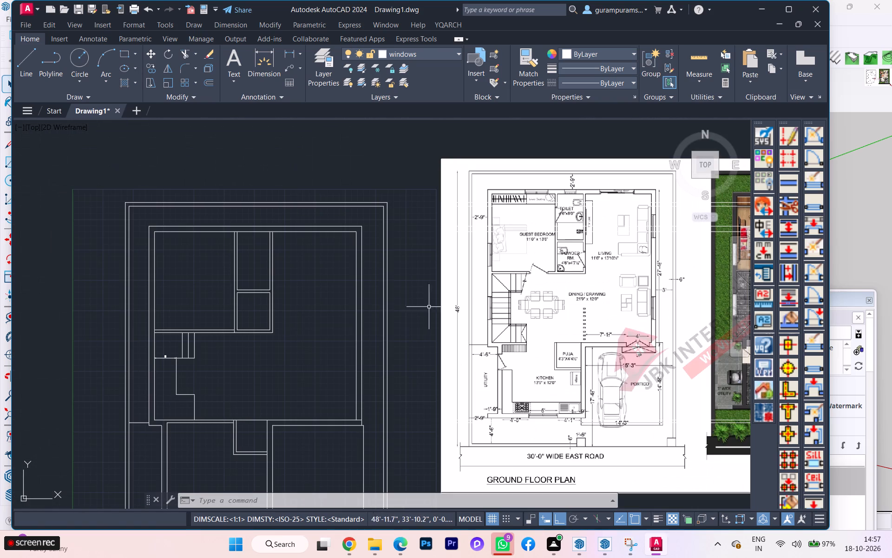
Move the three vertical tread lines of the upper stair flight 3" to the left.
scroll(162, 354, up, 3)
scroll(206, 359, up, 1)
click(380, 347)
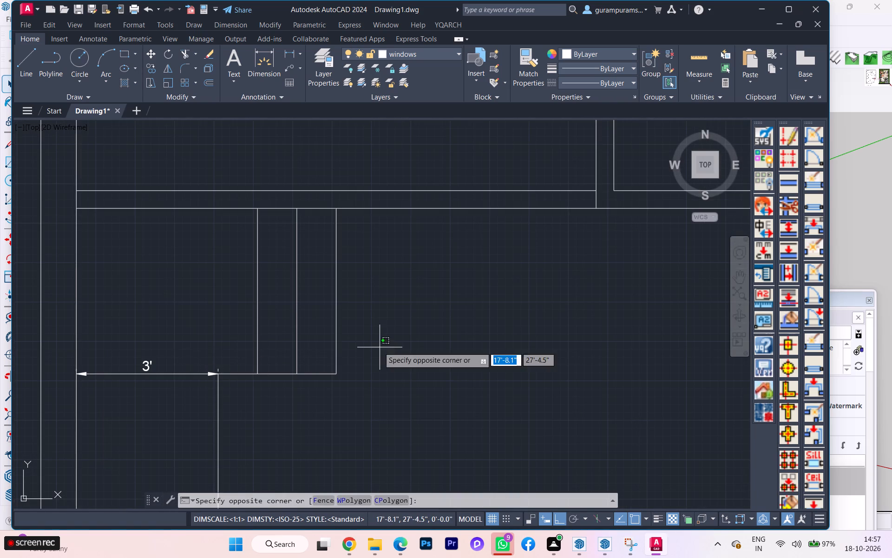
click(248, 325)
key(m)
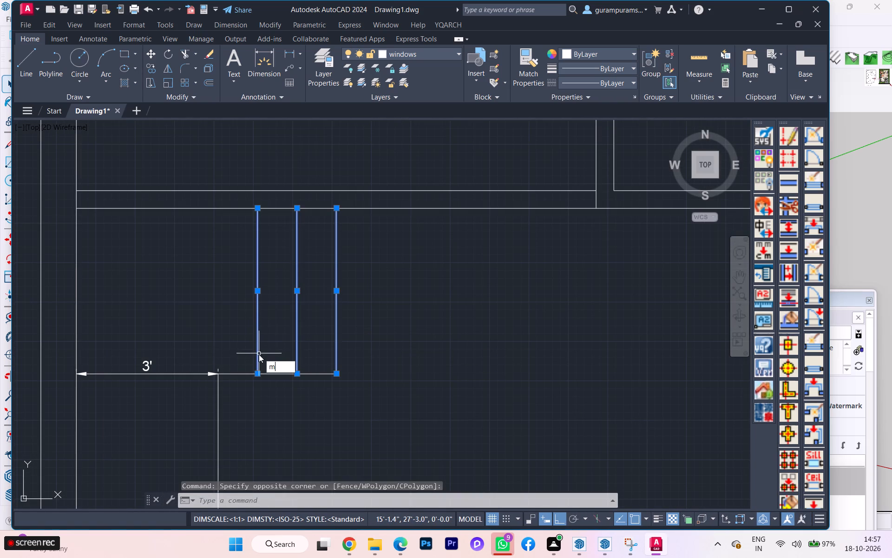
key(Return)
scroll(256, 377, up, 3)
click(259, 369)
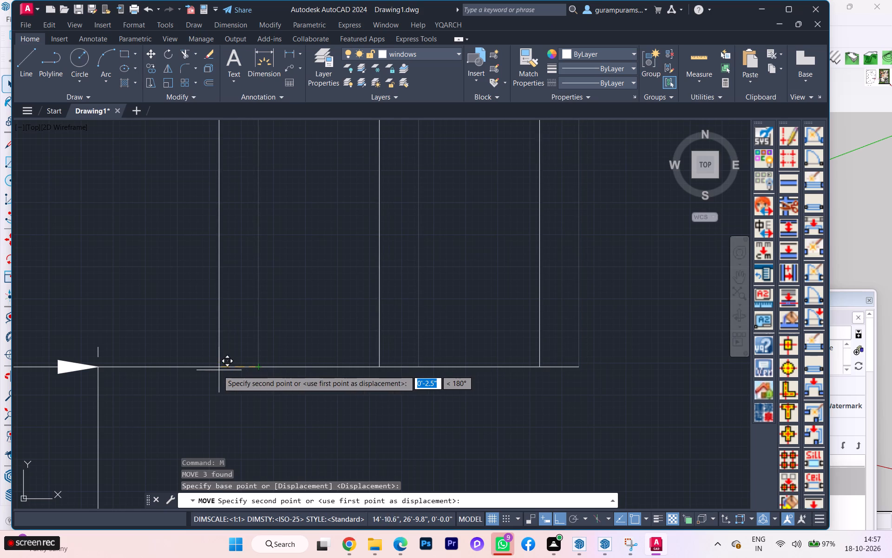
key(3)
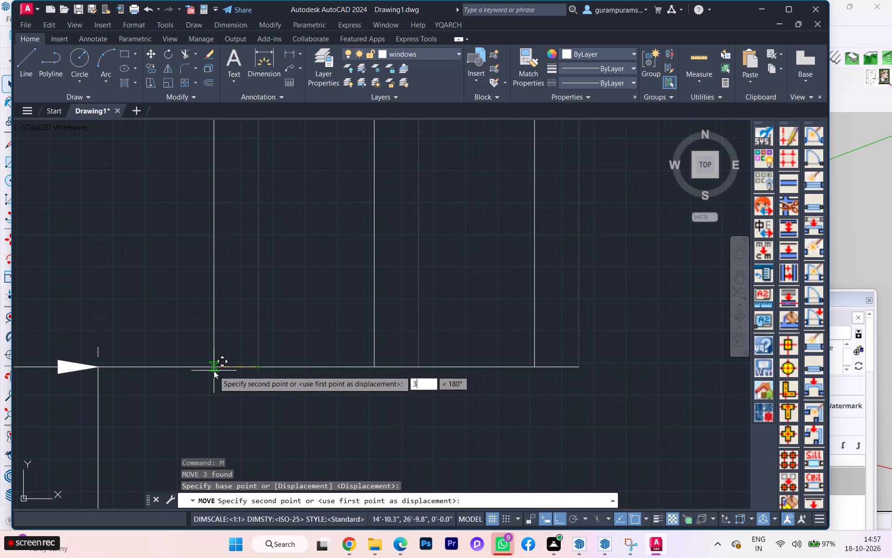
key(Return)
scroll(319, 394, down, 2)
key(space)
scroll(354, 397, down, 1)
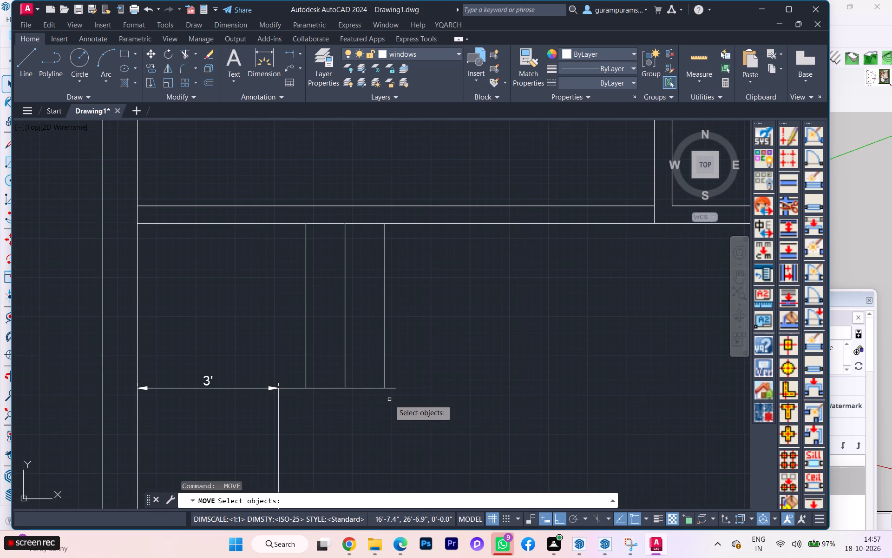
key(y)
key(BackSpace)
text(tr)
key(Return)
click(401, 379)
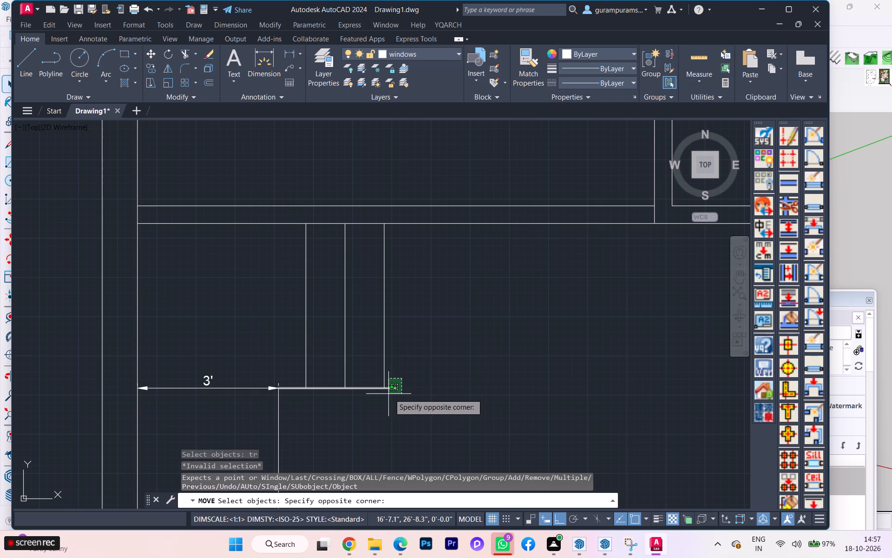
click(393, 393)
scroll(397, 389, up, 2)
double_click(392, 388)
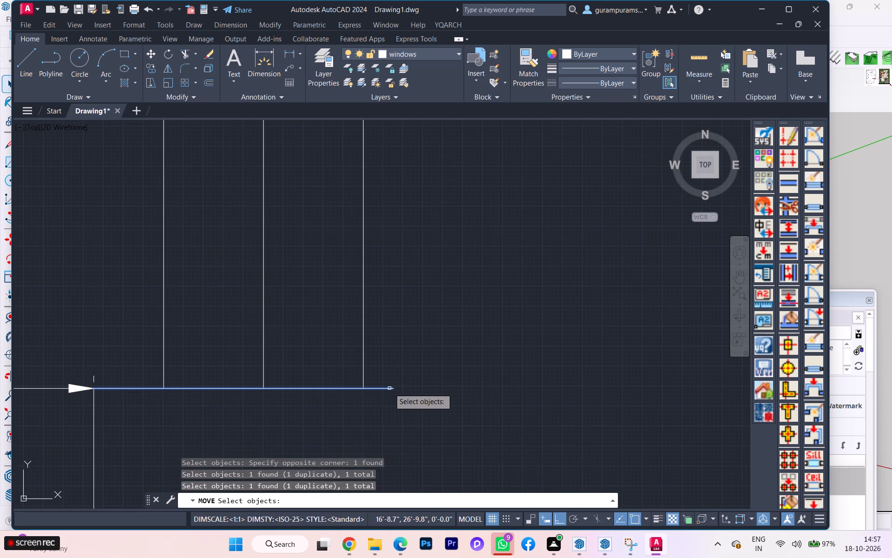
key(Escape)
Shorten the upper flight's lower horizontal line by stretching its right end back to the rightmost tread line.
click(389, 388)
click(391, 388)
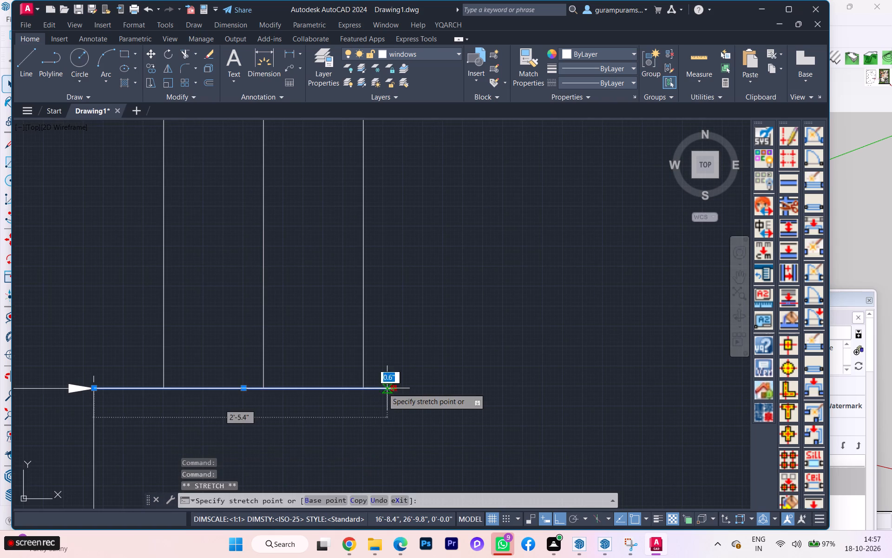
click(366, 388)
scroll(414, 375, down, 2)
key(Escape)
scroll(300, 390, down, 1)
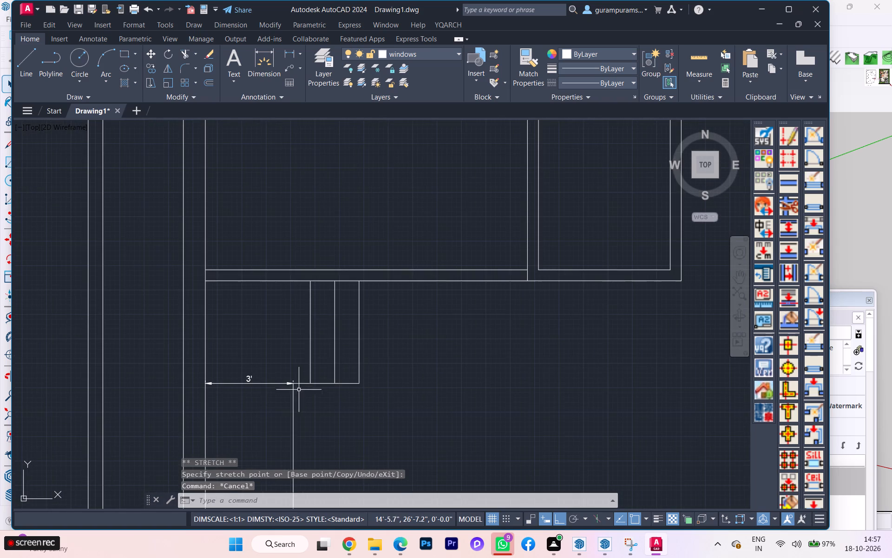
Examine the upper flight, railing and corner winder in the reference staircase against the drawn stair.
scroll(272, 388, down, 4)
scroll(262, 397, up, 1)
scroll(262, 397, down, 2)
scroll(262, 397, up, 1)
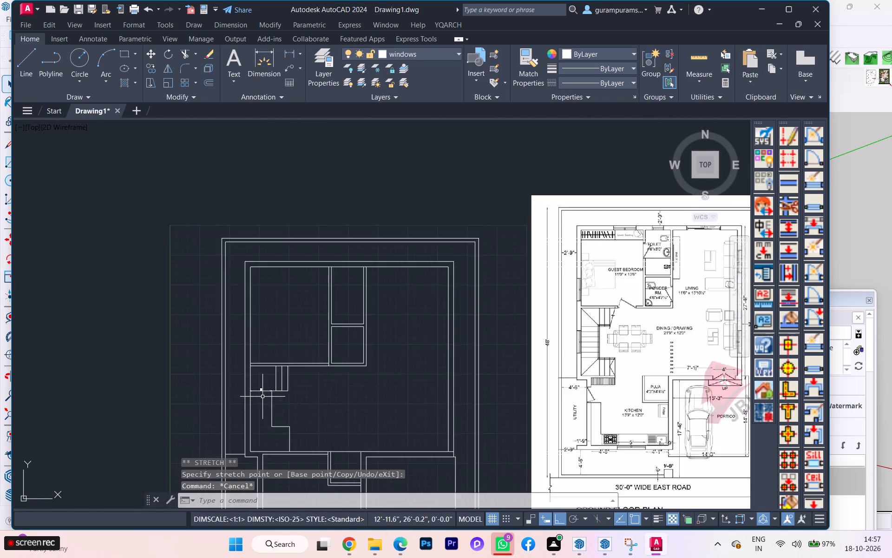
scroll(262, 397, up, 2)
scroll(262, 397, down, 2)
scroll(332, 400, up, 1)
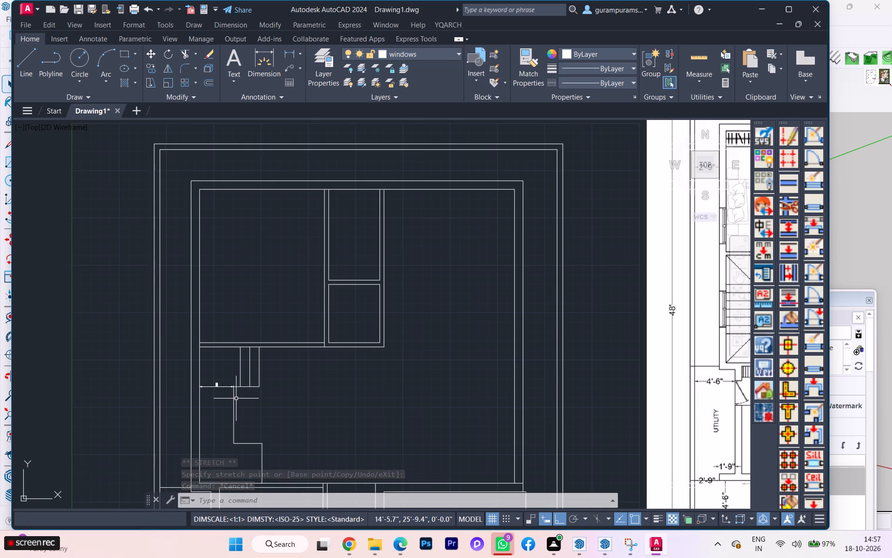
scroll(236, 399, down, 1)
scroll(559, 324, up, 4)
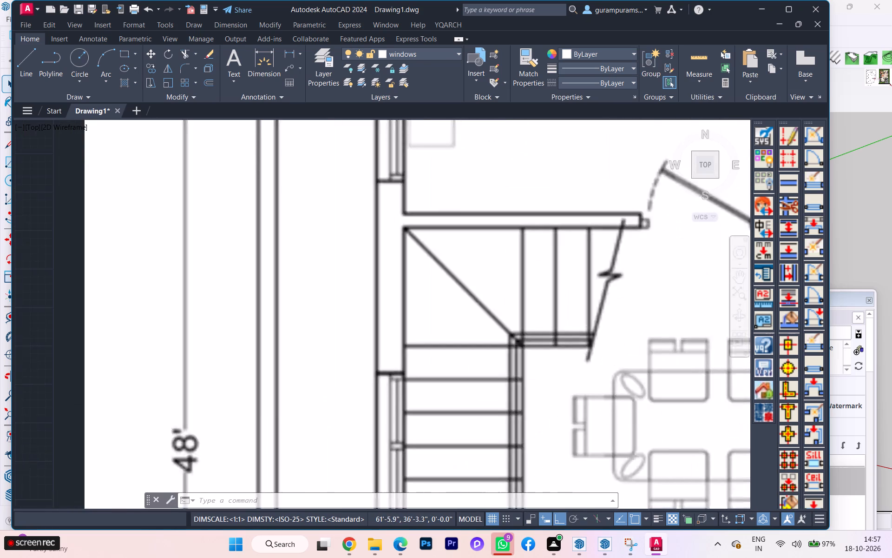
scroll(584, 325, up, 1)
scroll(573, 365, down, 1)
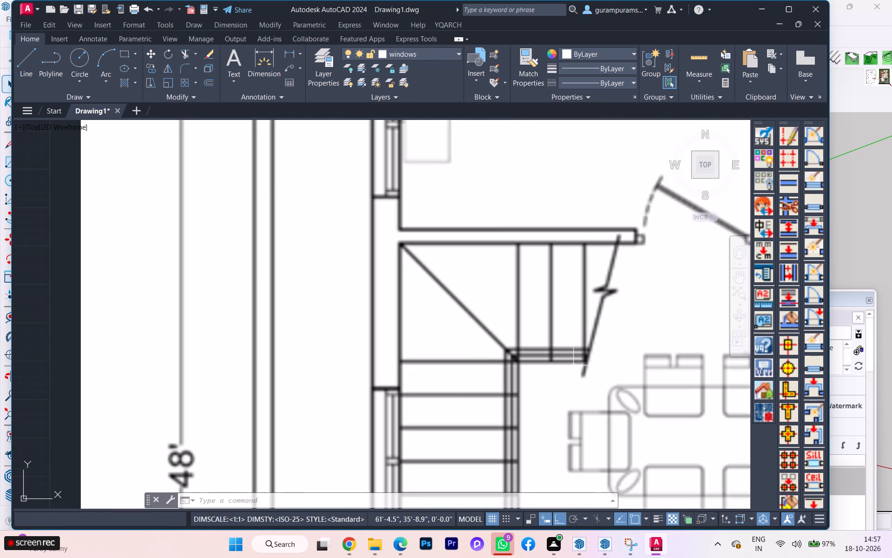
scroll(573, 366, down, 1)
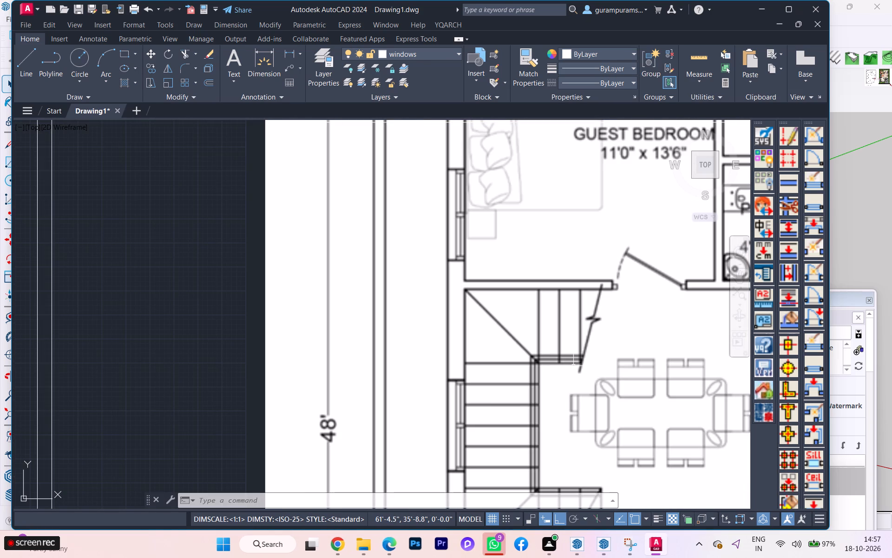
scroll(567, 368, down, 1)
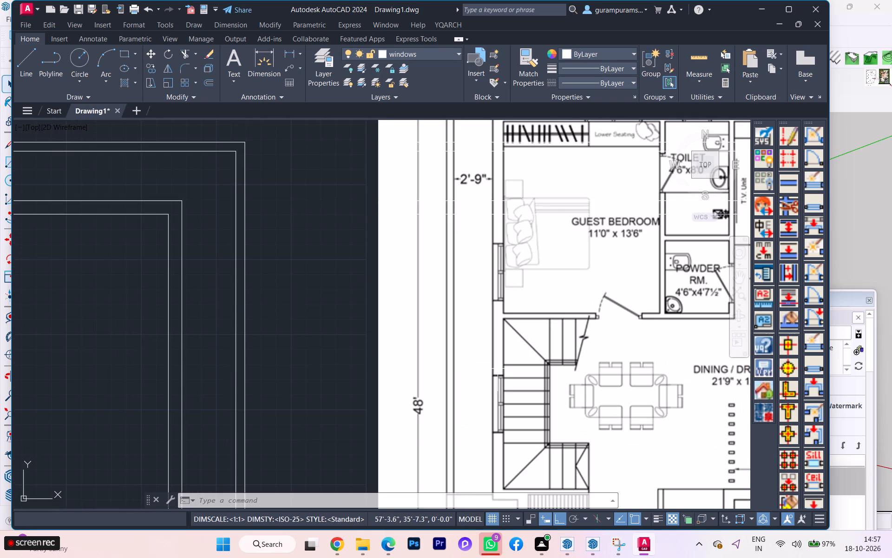
scroll(508, 363, down, 1)
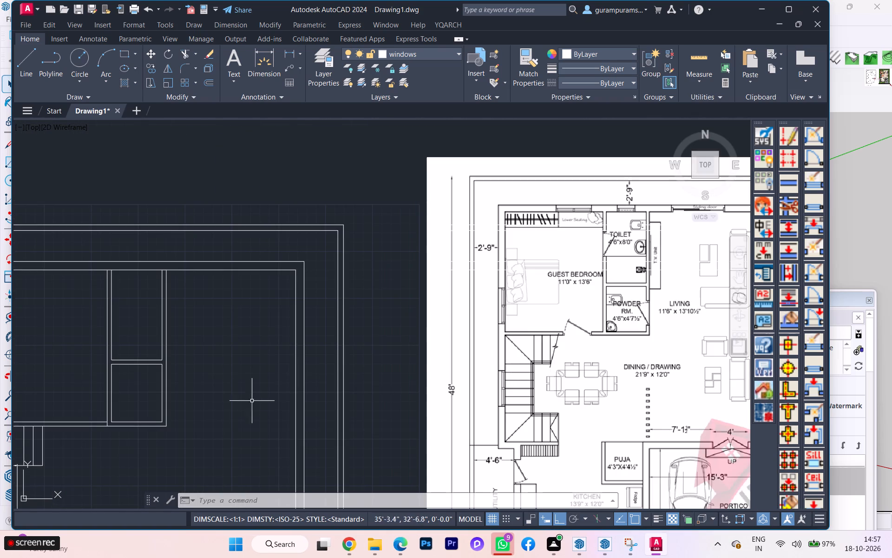
Delete the short horizontal line joining the left wall to the inner stairwell corner below the upper flight.
scroll(215, 399, down, 2)
middle_drag(165, 436, 203, 408)
scroll(195, 390, down, 1)
scroll(192, 388, up, 5)
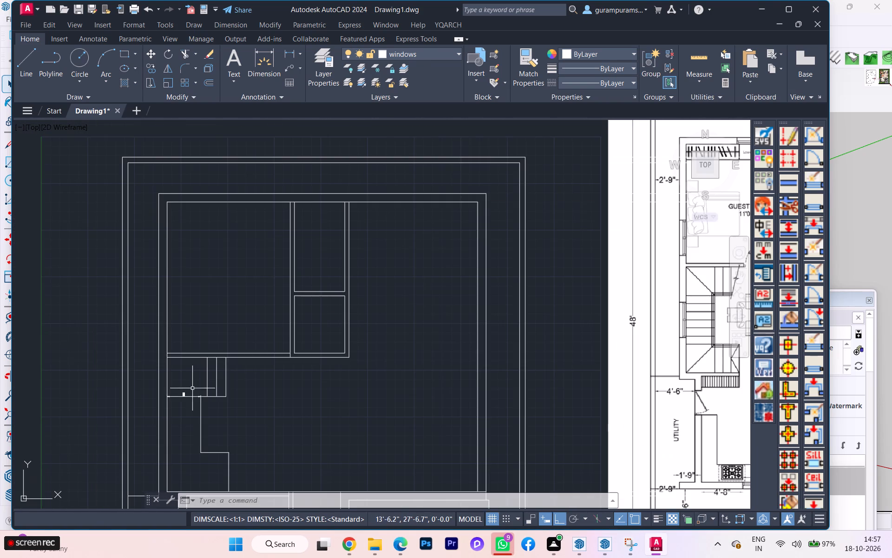
click(189, 397)
key(Delete)
Offset the upper flight's lower horizontal line downward twice at 1" spacing as railing lines.
scroll(197, 399, up, 3)
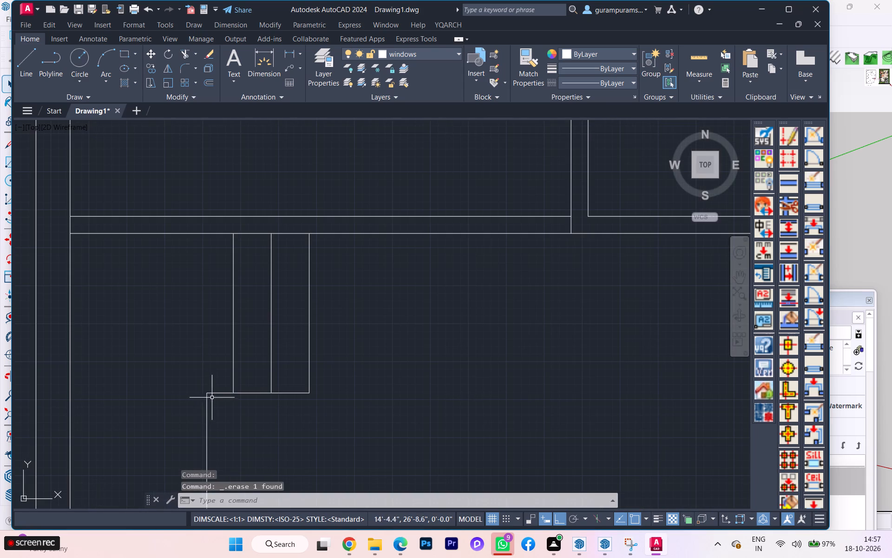
click(216, 393)
ctrl+click(211, 417)
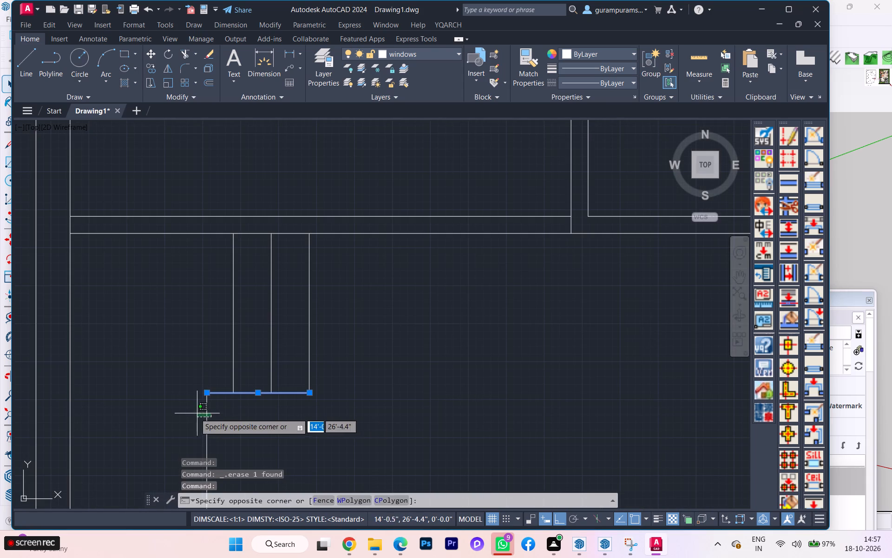
ctrl+click(193, 413)
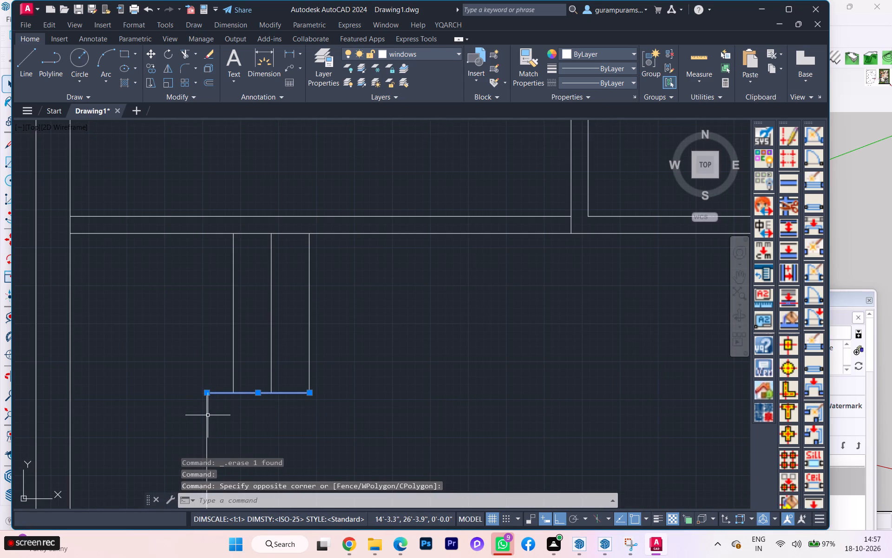
ctrl+click(208, 415)
click(207, 412)
scroll(197, 402, down, 1)
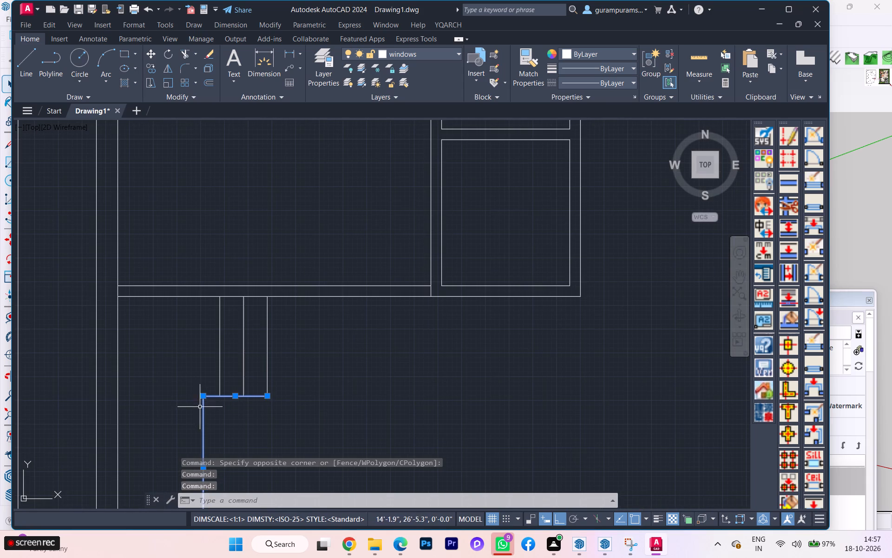
key(o)
key(Return)
scroll(236, 410, up, 3)
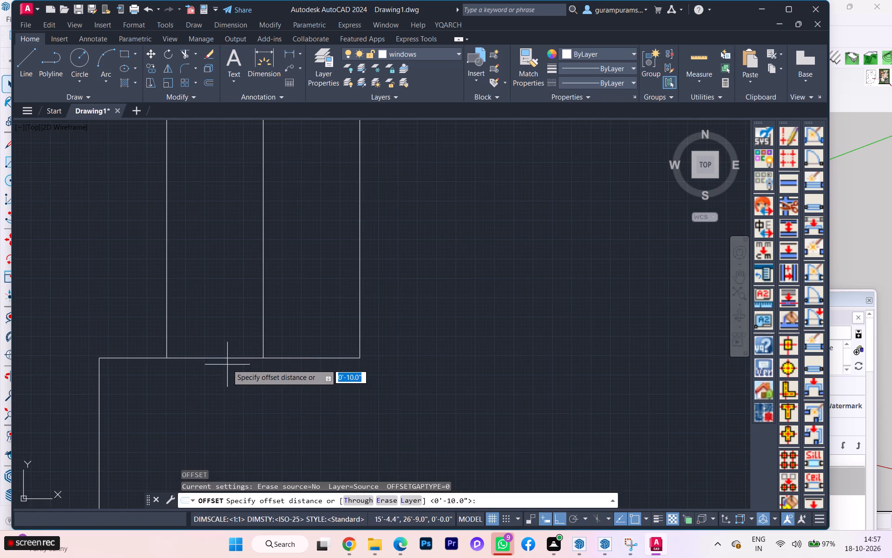
click(225, 359)
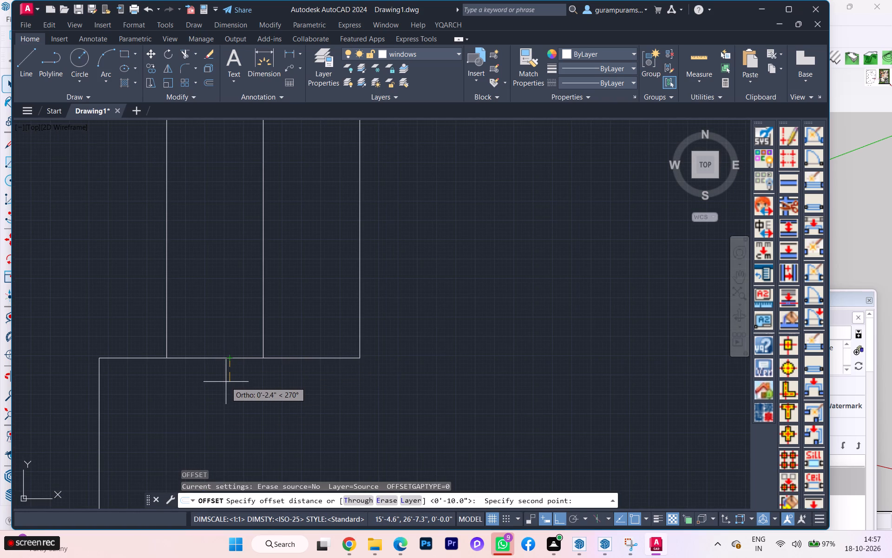
key(1)
key(Return)
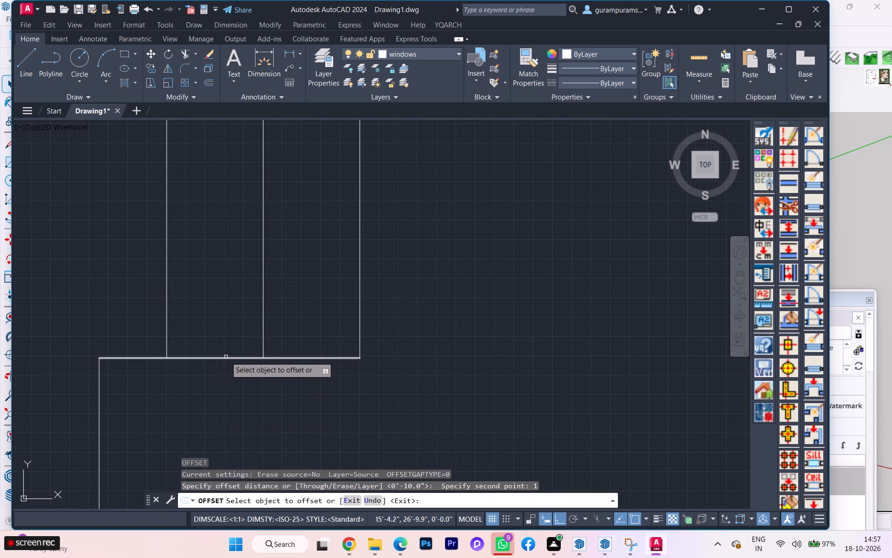
click(225, 359)
click(220, 373)
click(220, 367)
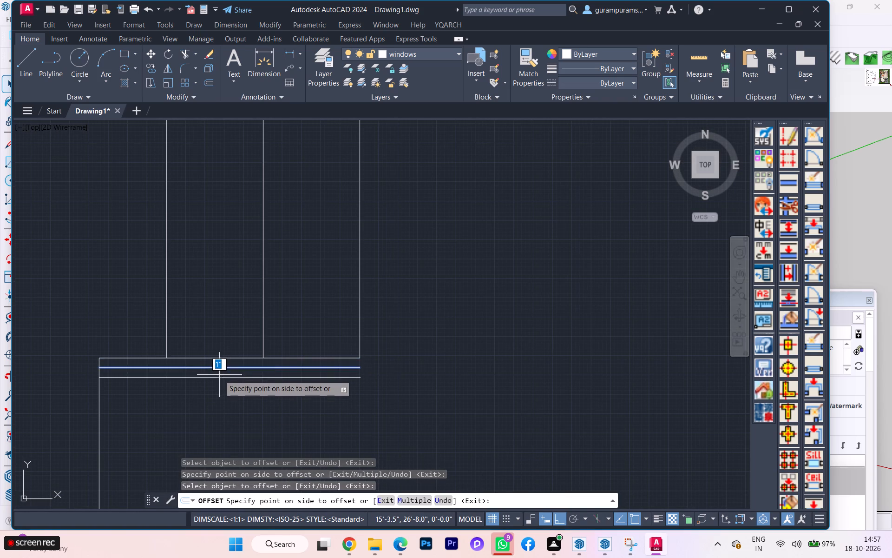
click(219, 376)
Offset the vertical inner stairwell line to the right three times at 1" spacing.
click(100, 410)
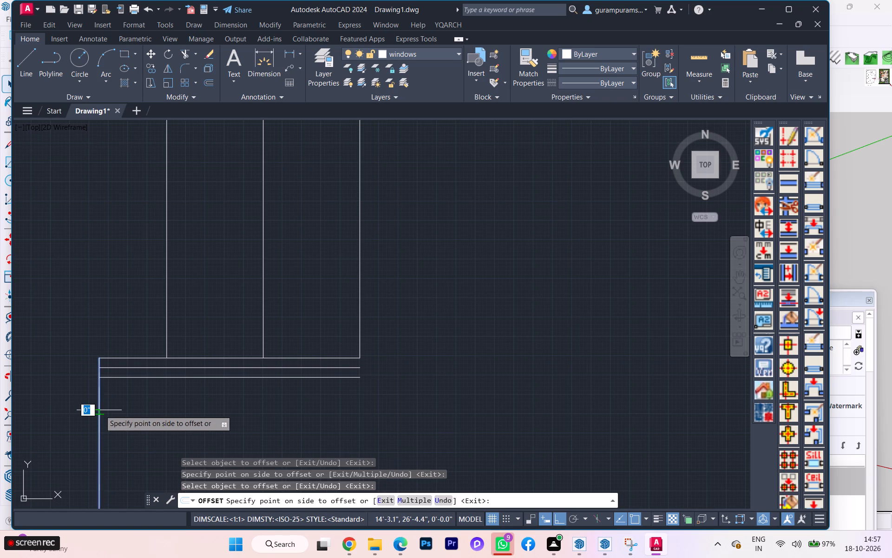
click(107, 407)
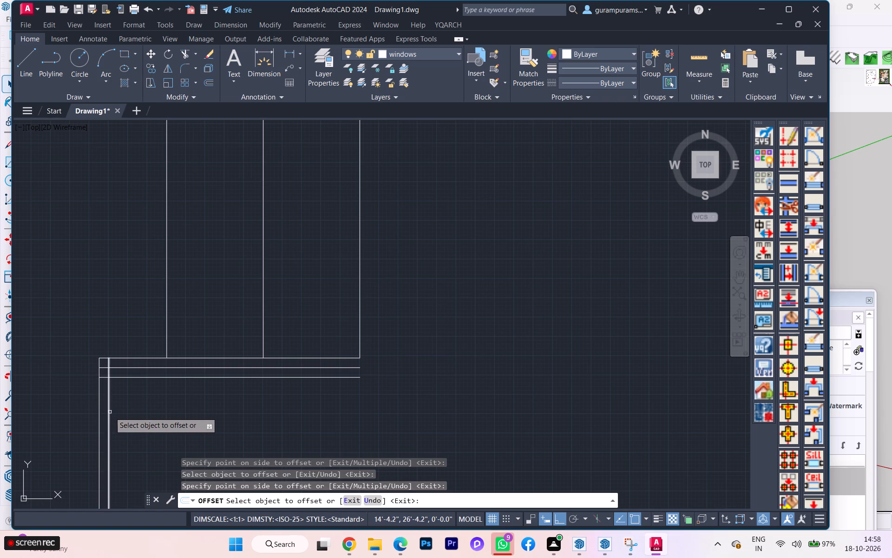
click(110, 412)
click(117, 411)
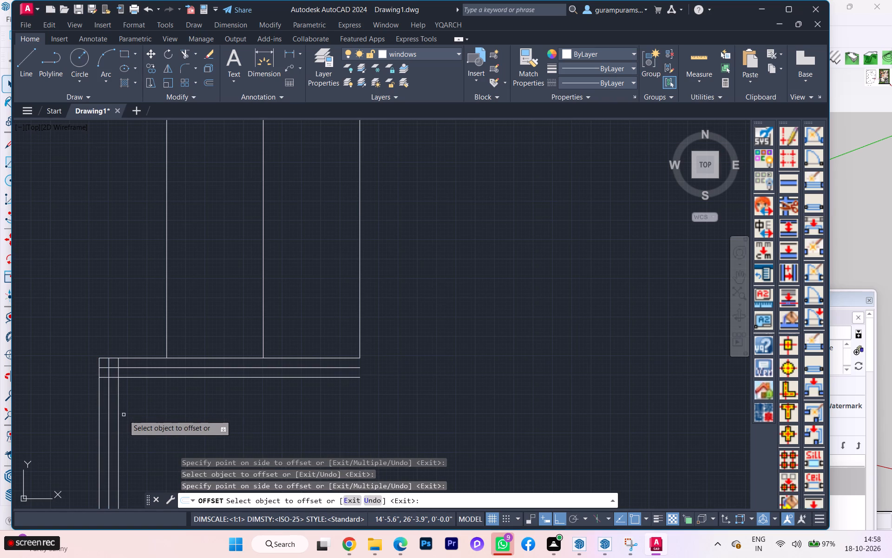
click(119, 419)
click(134, 416)
Offset the lowest horizontal railing line another 1" downward.
scroll(209, 409, down, 1)
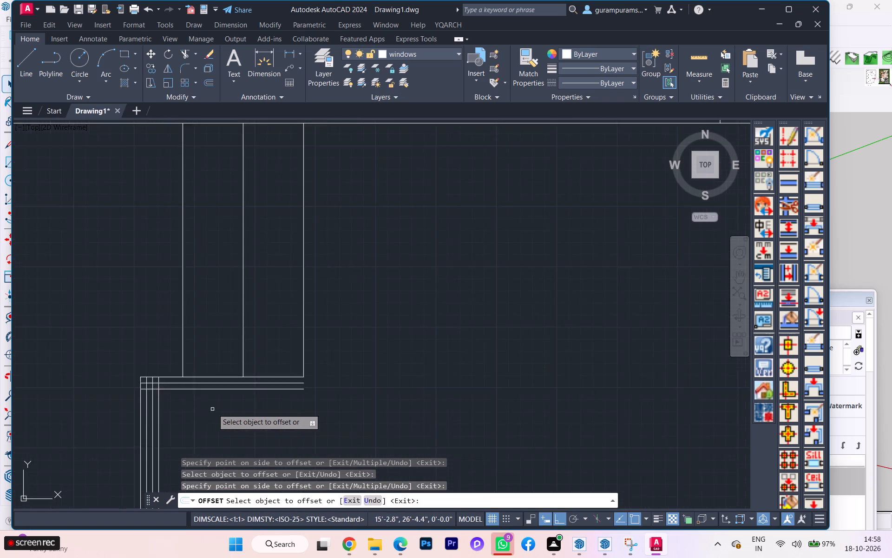
scroll(213, 409, down, 1)
scroll(176, 398, up, 4)
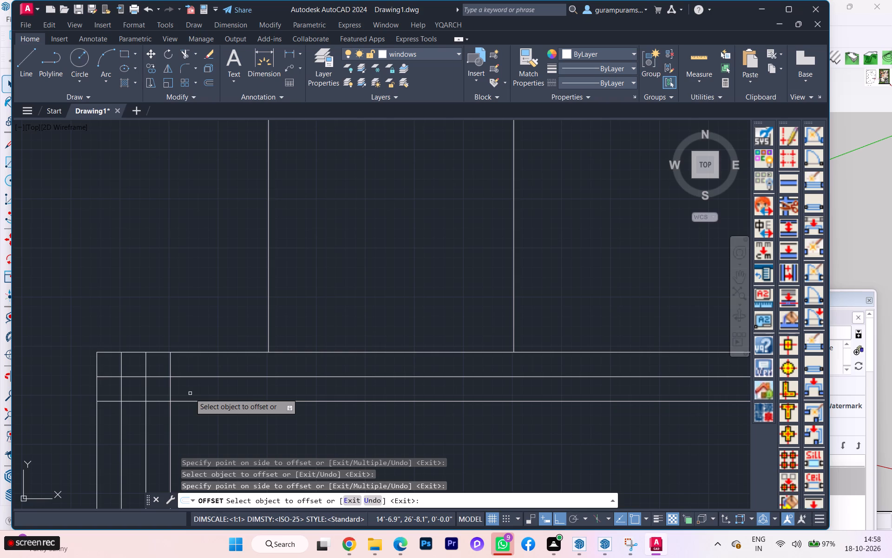
scroll(203, 399, down, 1)
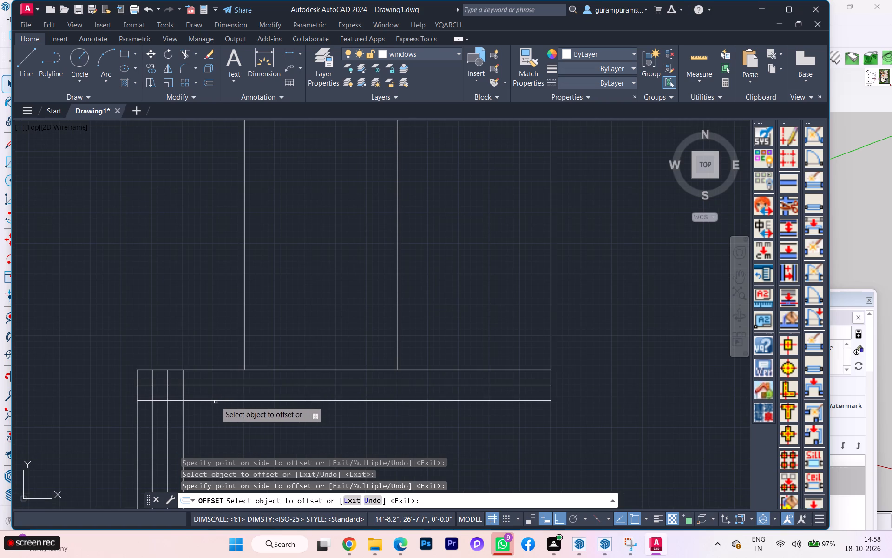
click(216, 401)
click(210, 411)
Compare the offset railing lines around the stairwell with the staircase in the reference floor plan.
scroll(232, 392, down, 1)
scroll(197, 411, down, 1)
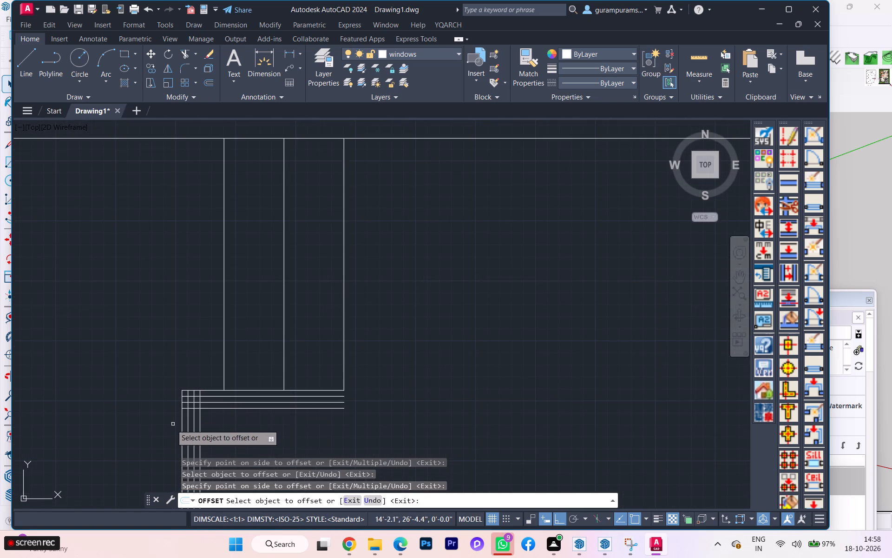
scroll(137, 433, down, 3)
scroll(251, 404, down, 1)
scroll(448, 399, down, 1)
scroll(602, 360, up, 3)
scroll(623, 353, down, 4)
scroll(623, 353, up, 1)
scroll(623, 353, down, 1)
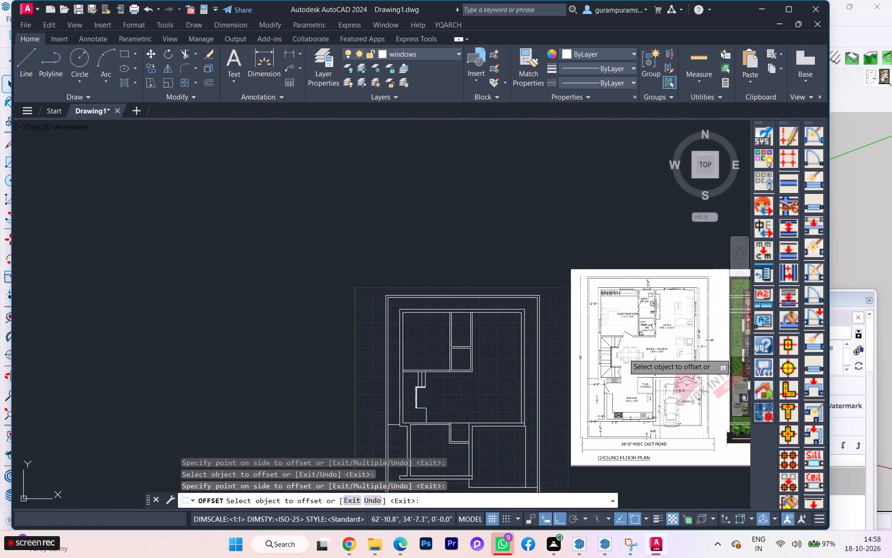
scroll(623, 359, down, 2)
scroll(502, 425, up, 3)
scroll(502, 425, down, 1)
scroll(494, 412, up, 3)
scroll(491, 392, down, 2)
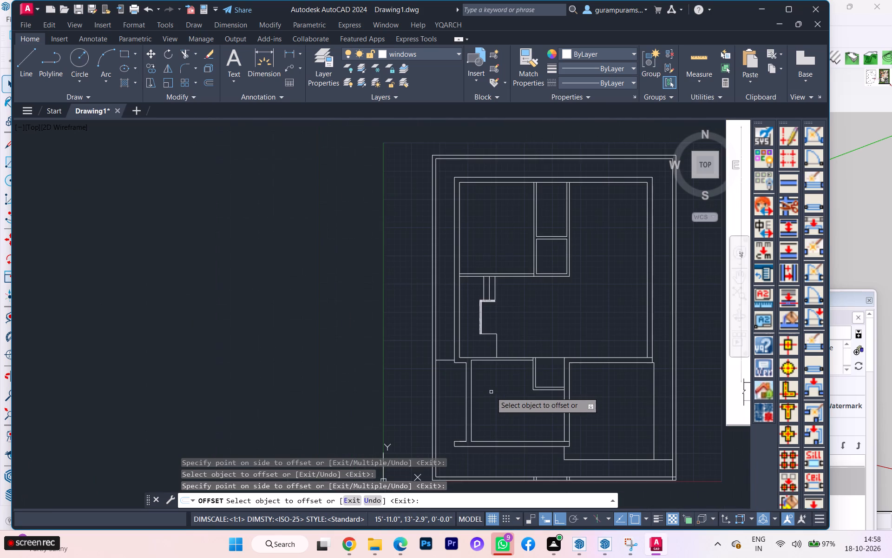
scroll(491, 392, up, 2)
scroll(491, 392, down, 2)
scroll(496, 302, up, 3)
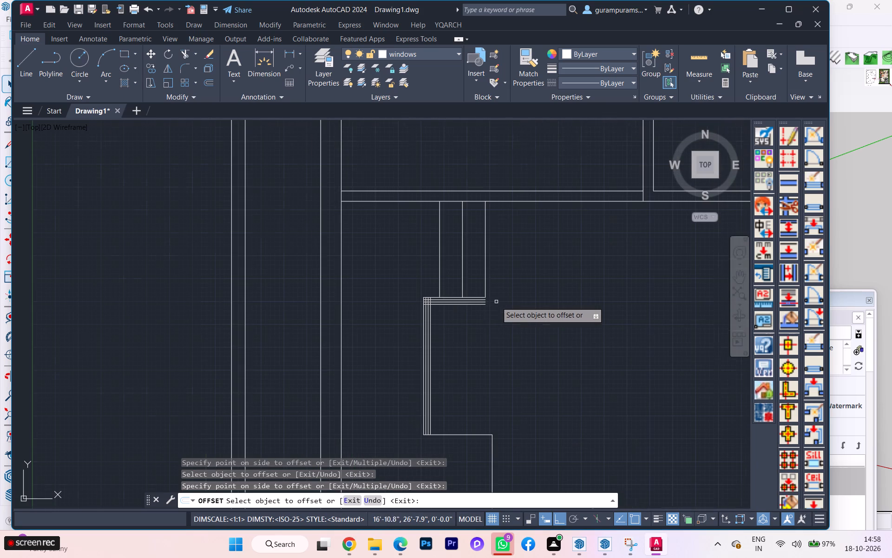
scroll(394, 318, up, 5)
scroll(374, 320, down, 3)
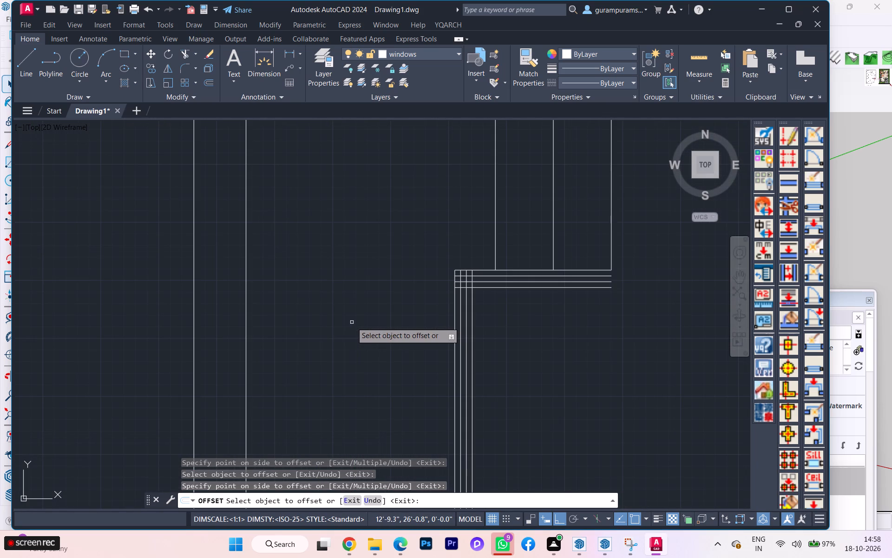
scroll(351, 323, down, 2)
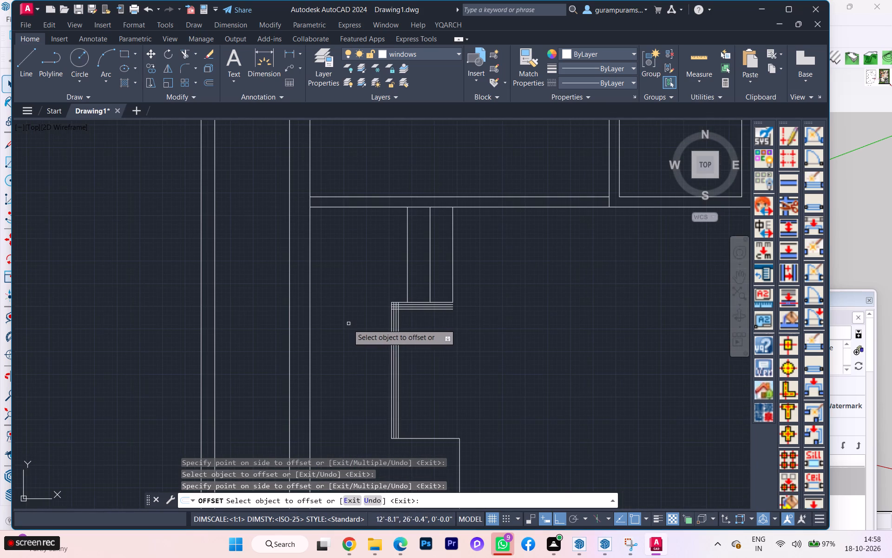
key(space)
Measure the overall width across the vertical railing lines at the upper stairwell corner.
scroll(272, 331, down, 1)
scroll(345, 325, up, 3)
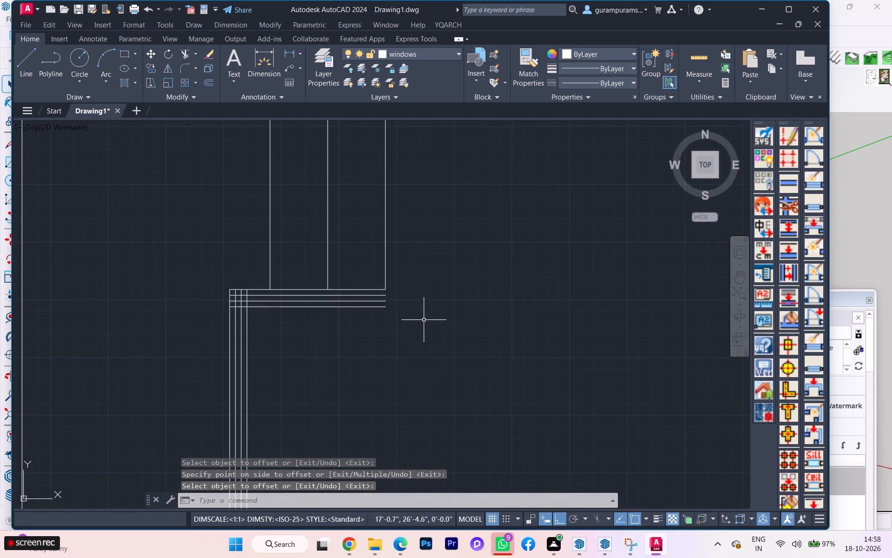
scroll(240, 312, up, 1)
scroll(233, 314, down, 2)
scroll(234, 307, up, 2)
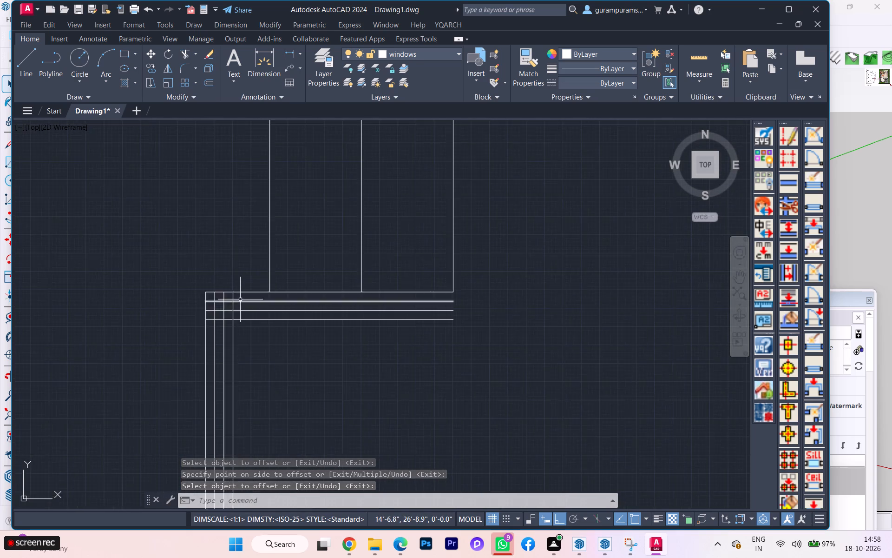
scroll(240, 299, up, 1)
click(293, 53)
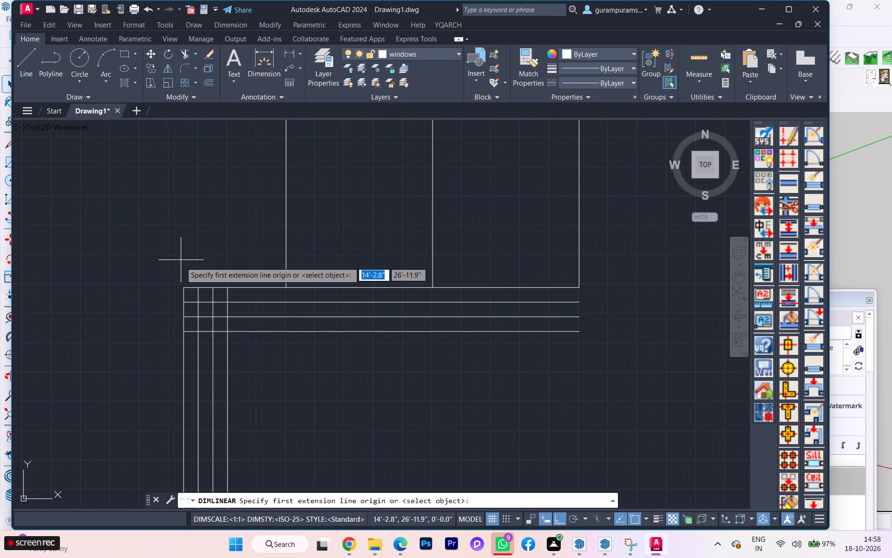
click(182, 287)
click(226, 288)
key(space)
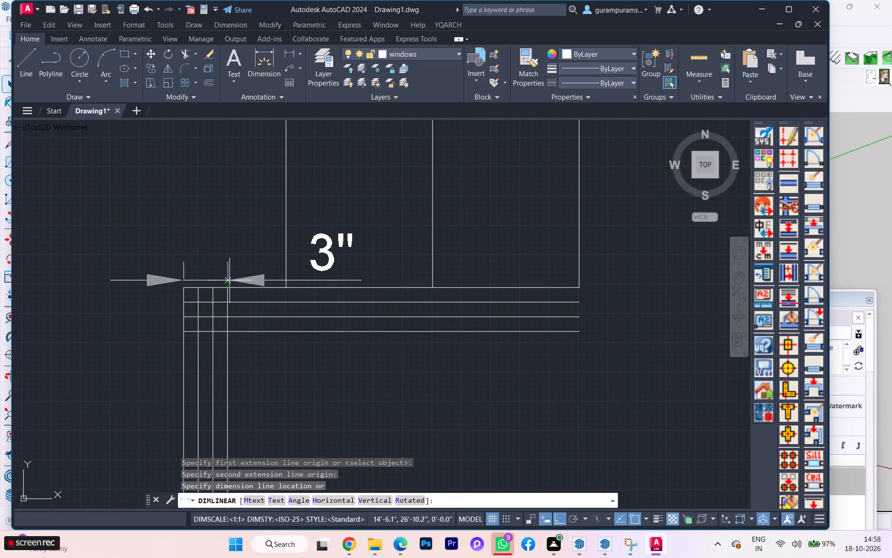
Move the upper flight's three vertical tread lines left so the leftmost one meets the innermost vertical railing line.
click(670, 210)
drag(597, 211, 598, 211)
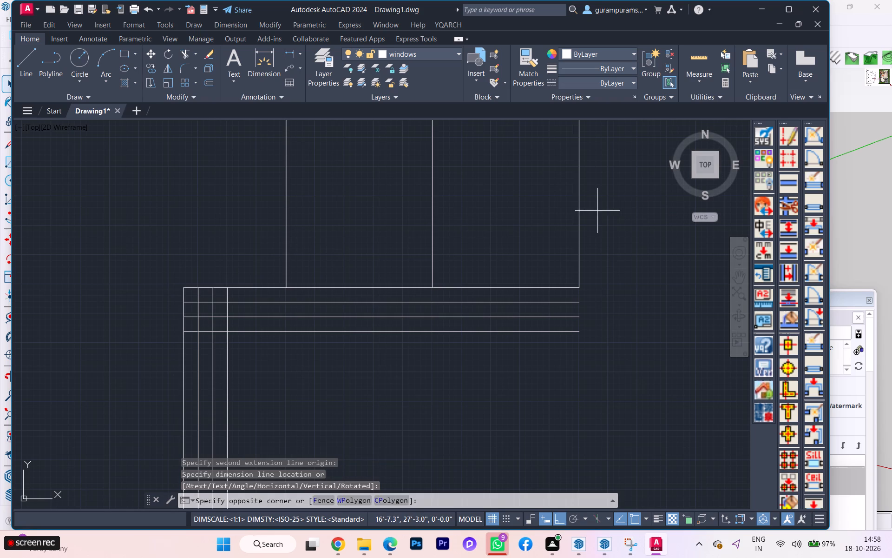
drag(598, 211, 365, 217)
click(255, 199)
click(459, 218)
click(304, 235)
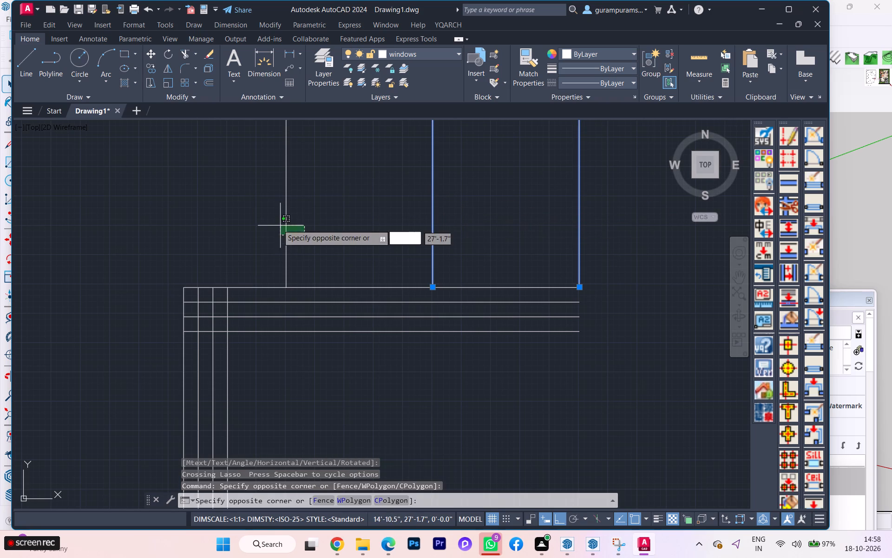
click(274, 224)
key(m)
key(Return)
scroll(283, 267, up, 4)
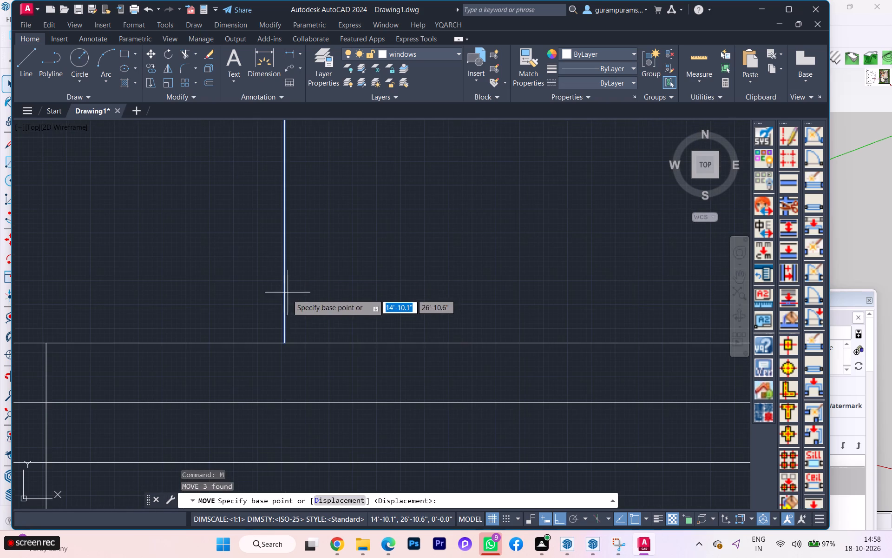
click(286, 341)
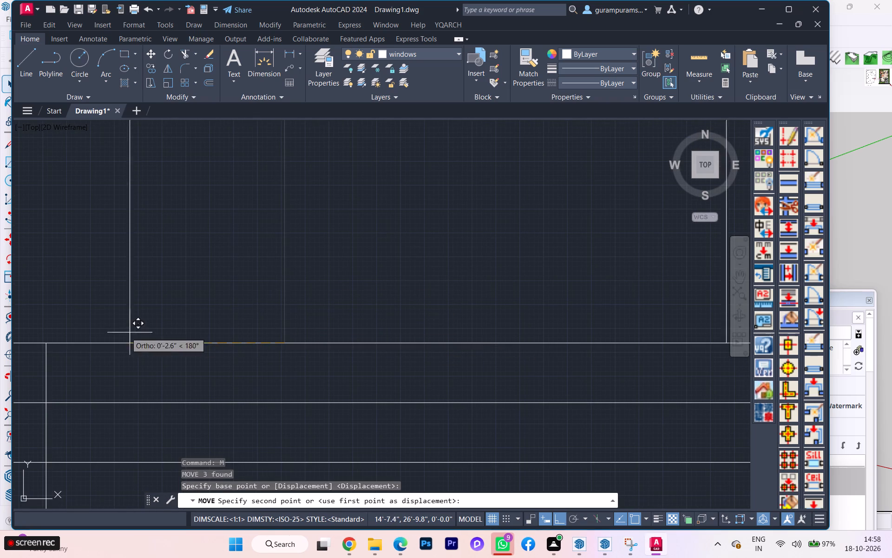
click(43, 341)
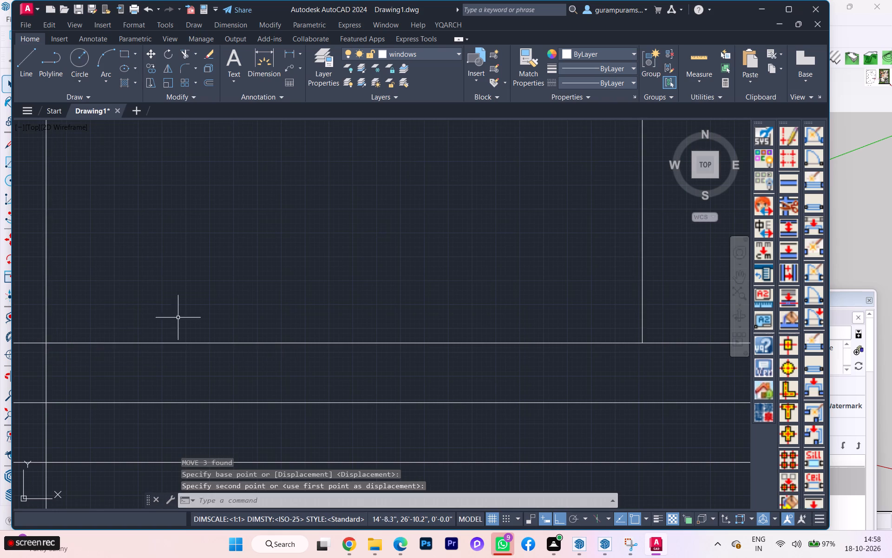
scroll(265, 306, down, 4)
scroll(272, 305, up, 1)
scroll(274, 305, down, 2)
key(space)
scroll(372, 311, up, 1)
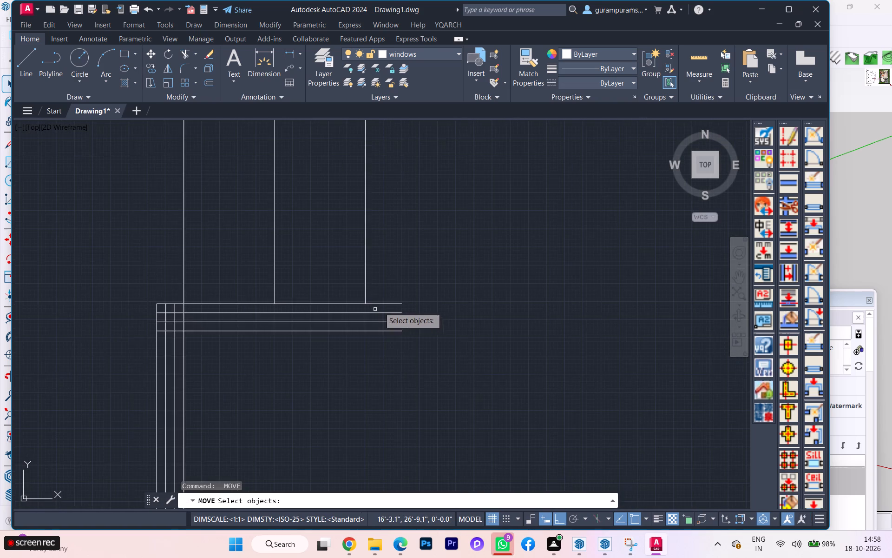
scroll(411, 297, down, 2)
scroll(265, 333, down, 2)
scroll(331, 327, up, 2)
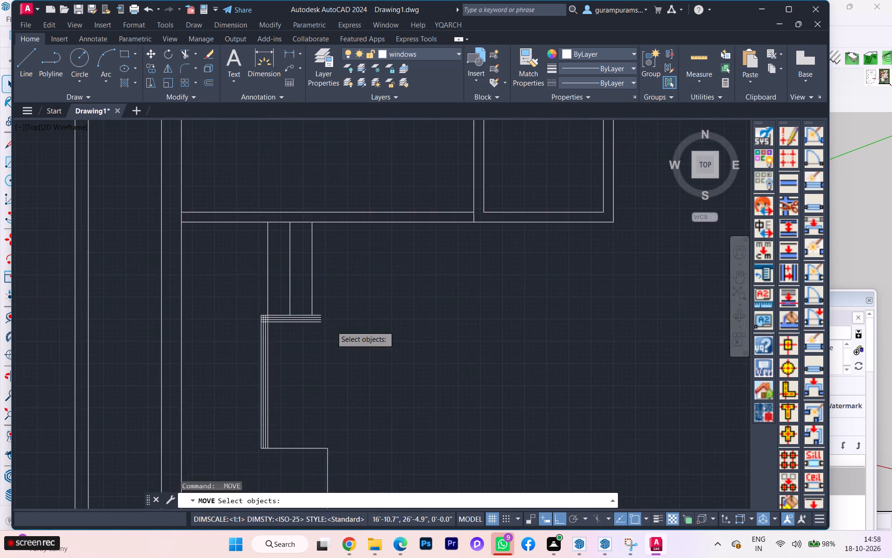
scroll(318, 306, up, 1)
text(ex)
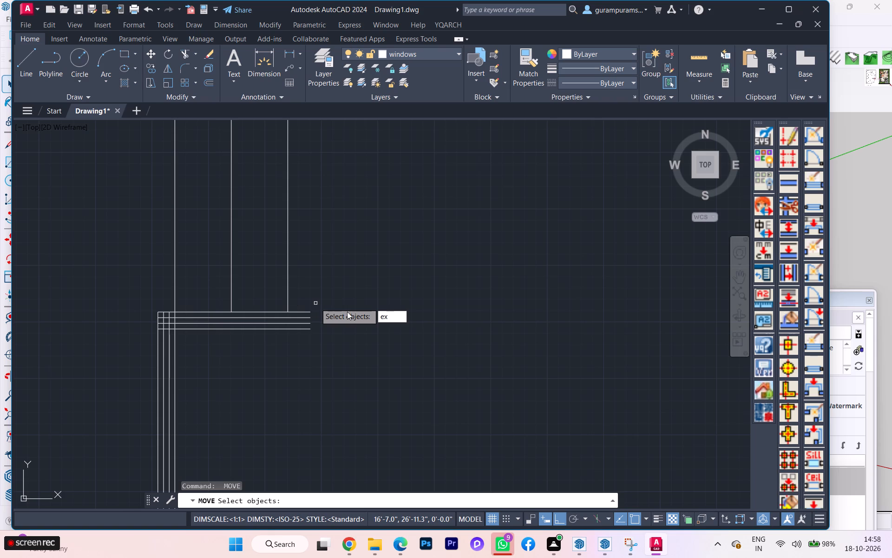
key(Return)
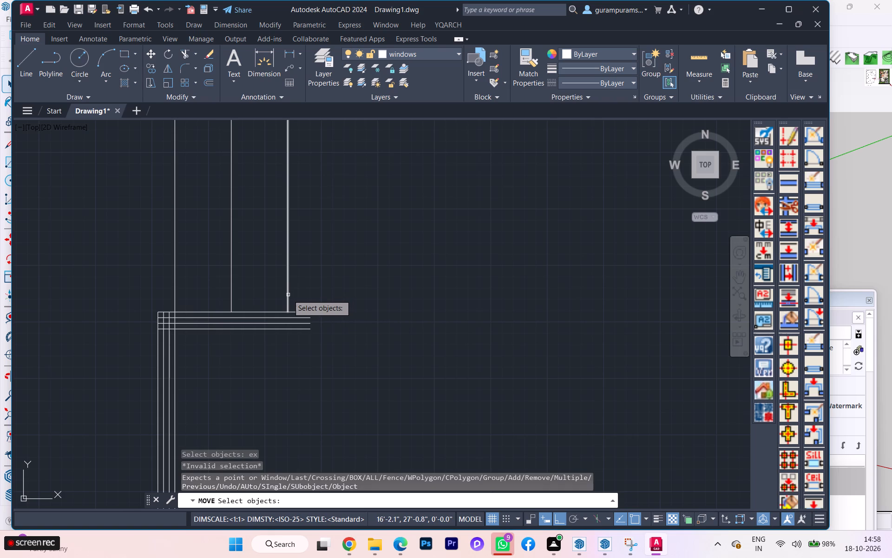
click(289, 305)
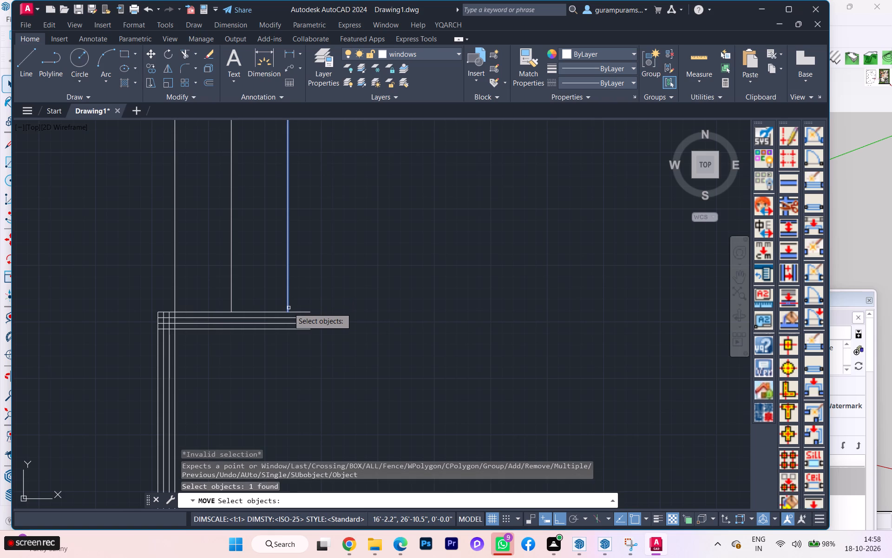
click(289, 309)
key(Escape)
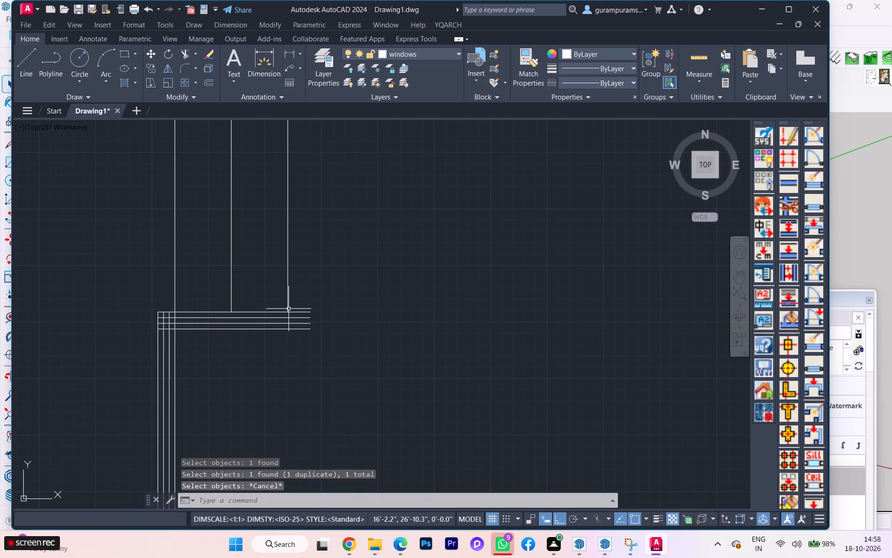
Extend the upper flight's middle and rightmost tread lines down through the horizontal railing lines to the lowest one.
key(e)
key(x)
key(Return)
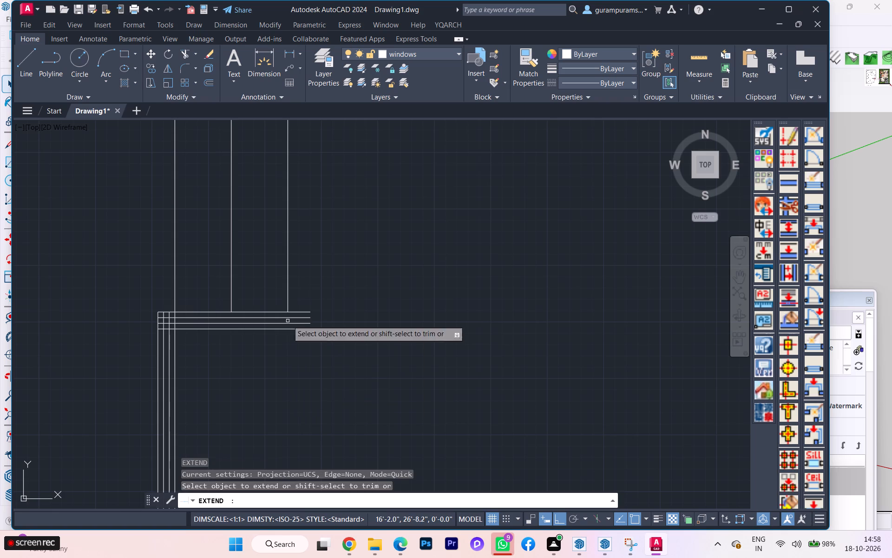
click(323, 500)
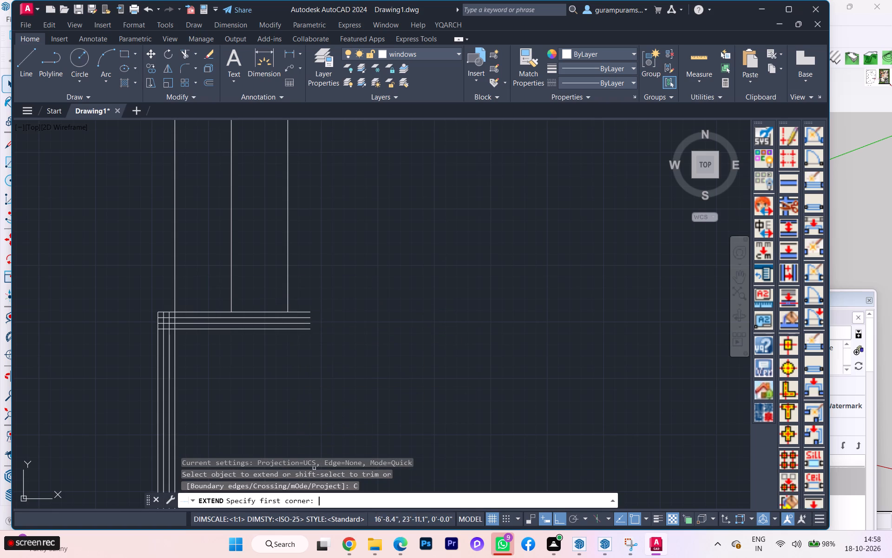
click(200, 273)
click(356, 270)
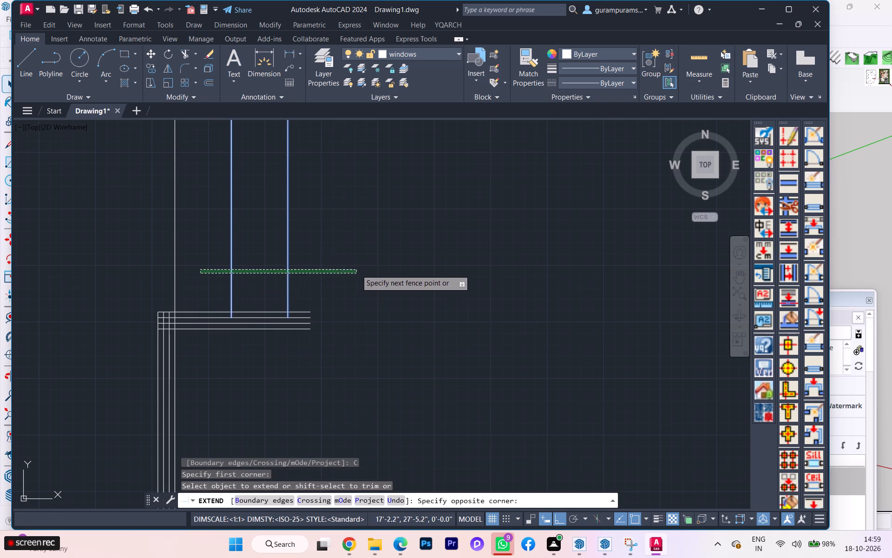
click(204, 286)
click(351, 286)
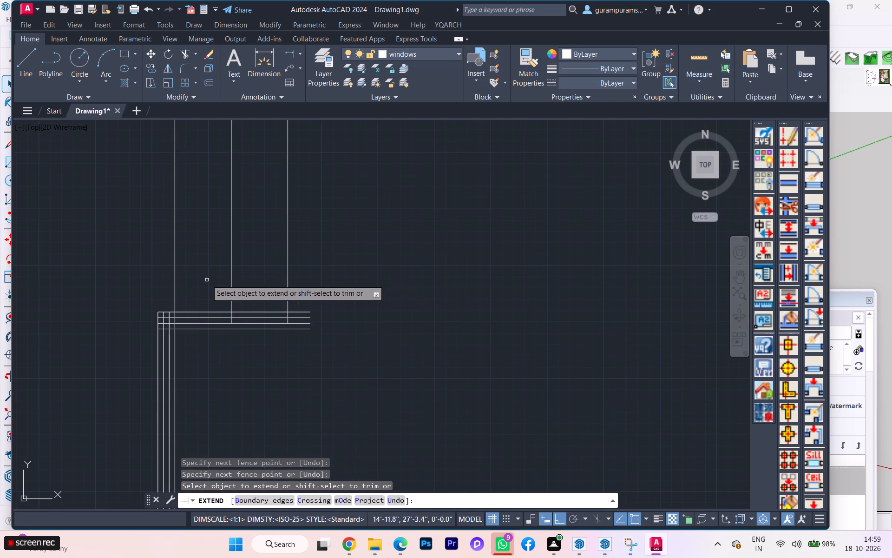
click(207, 280)
click(341, 288)
key(space)
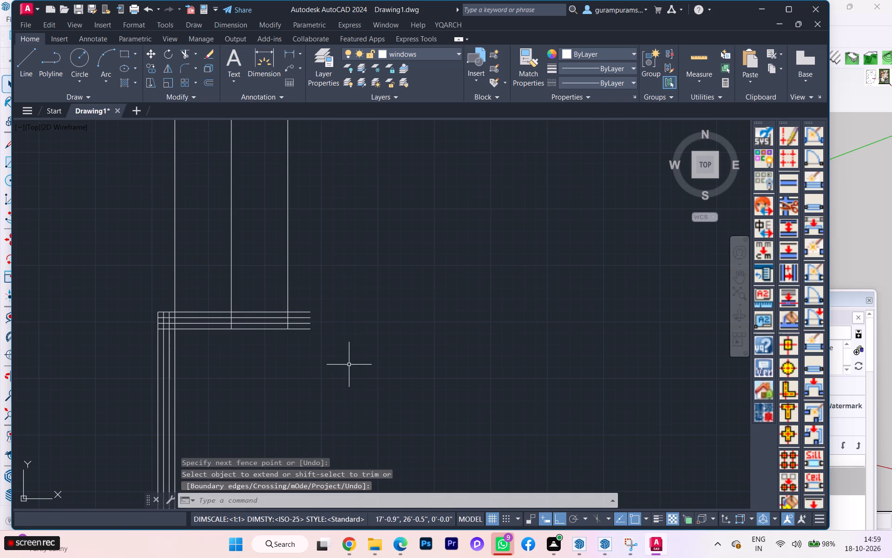
Trim the ends of the horizontal railing lines that project past the upper flight's rightmost tread line.
key(t)
key(r)
key(Return)
click(310, 304)
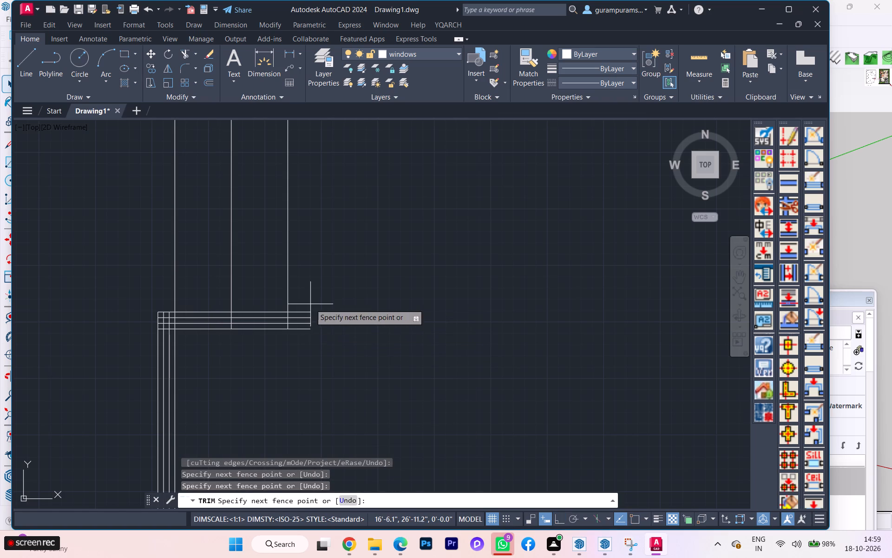
click(307, 345)
scroll(485, 297, down, 3)
scroll(461, 300, up, 3)
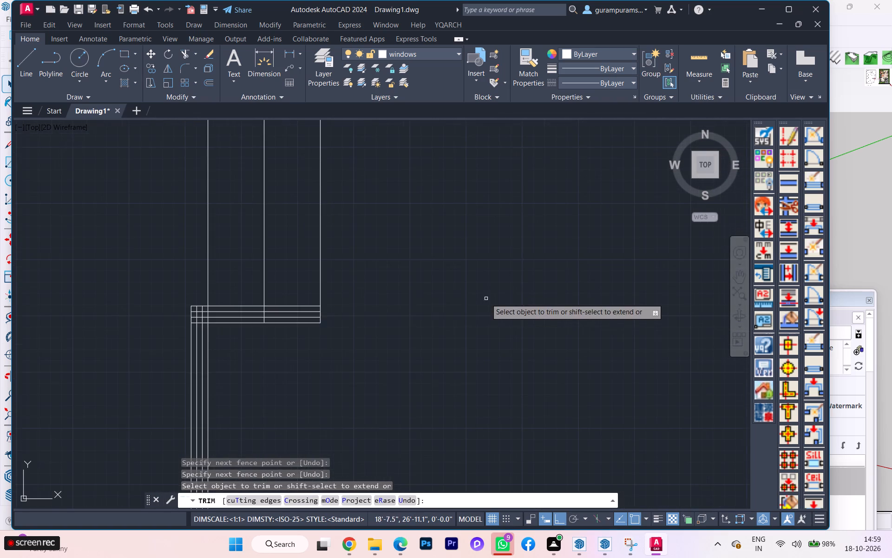
scroll(203, 323, down, 4)
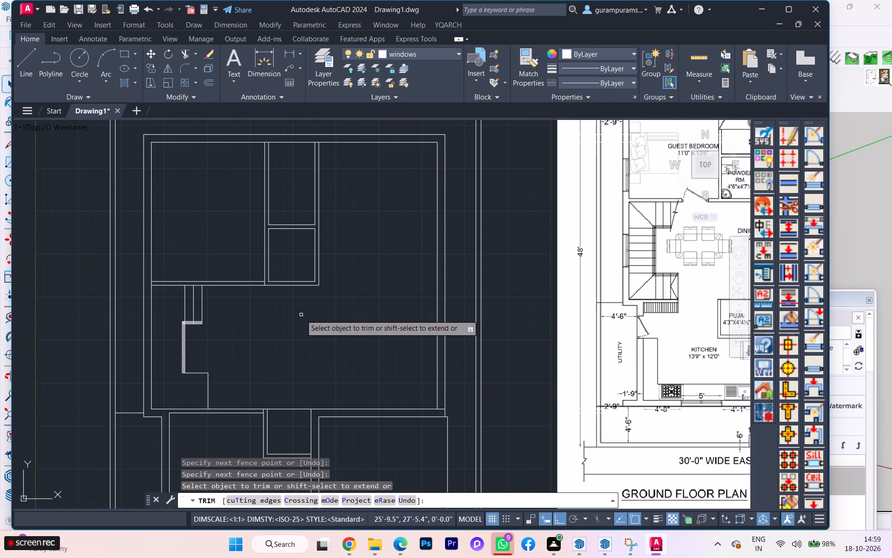
scroll(730, 265, down, 1)
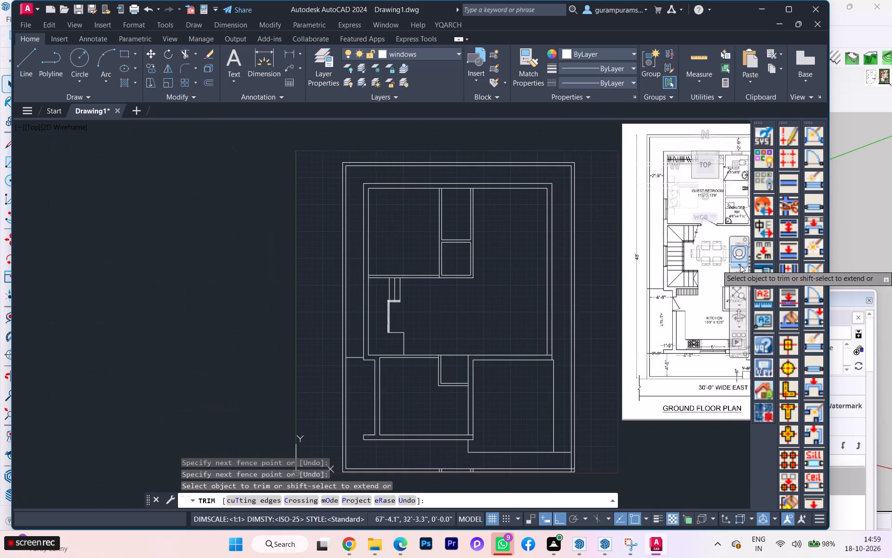
scroll(303, 320, up, 3)
scroll(581, 277, up, 1)
key(space)
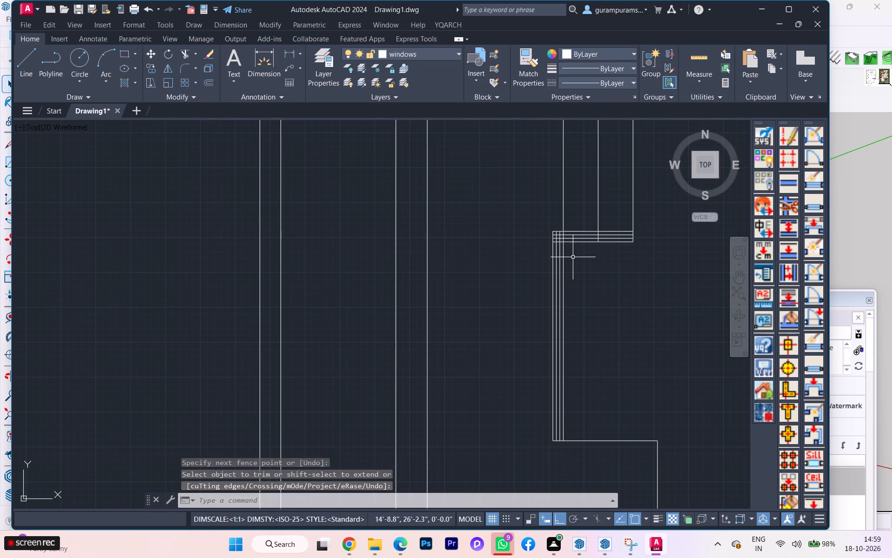
Draw a horizontal line from the outer vertical railing line, level with the lowest horizontal railing line, to the stairwell's left wall.
key(l)
key(Return)
scroll(571, 248, up, 2)
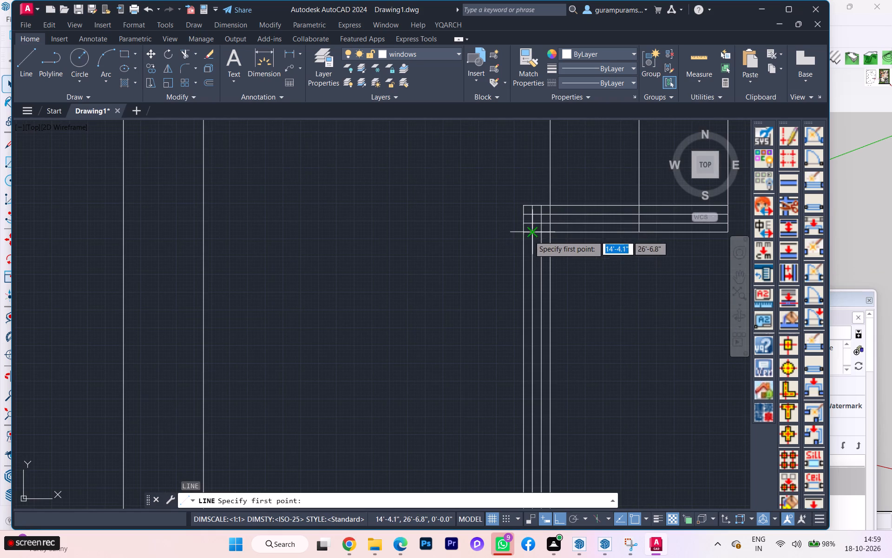
click(523, 235)
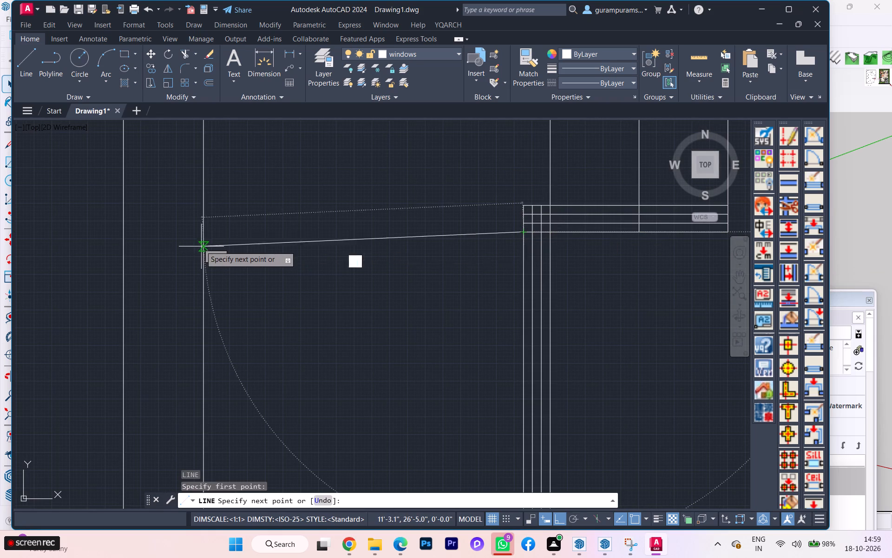
click(200, 232)
key(space)
Add a vertical linear dimension between the guest bedroom's lower wall and the new horizontal line at the stairwell's upper corner.
scroll(207, 251, down, 3)
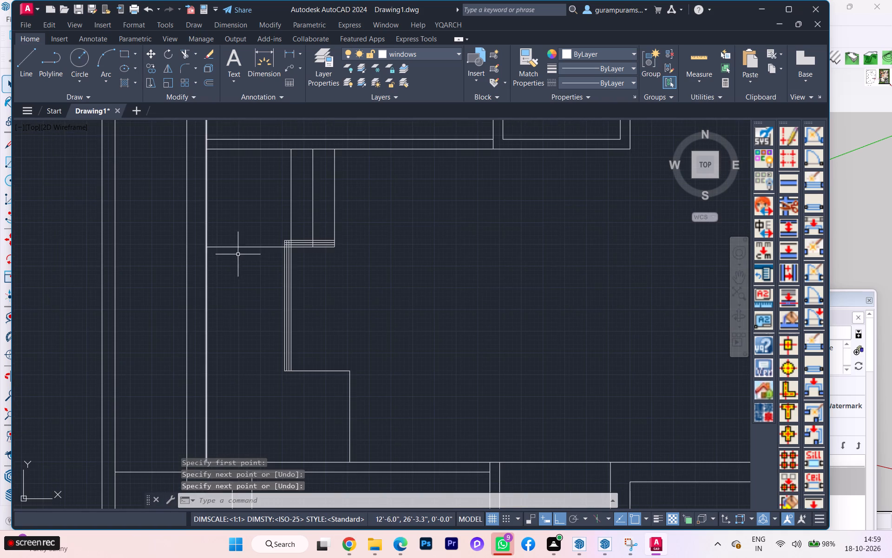
scroll(240, 255, down, 1)
scroll(350, 249, down, 1)
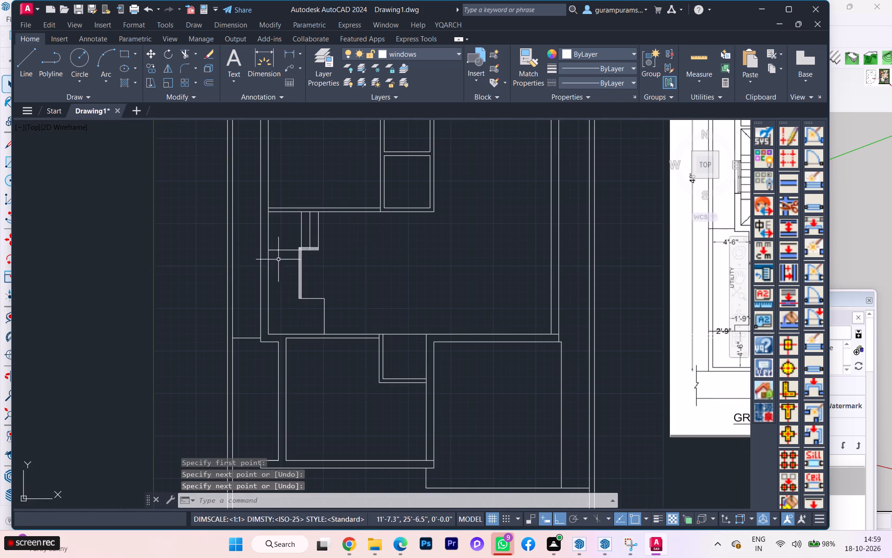
scroll(321, 249, up, 3)
scroll(391, 227, down, 1)
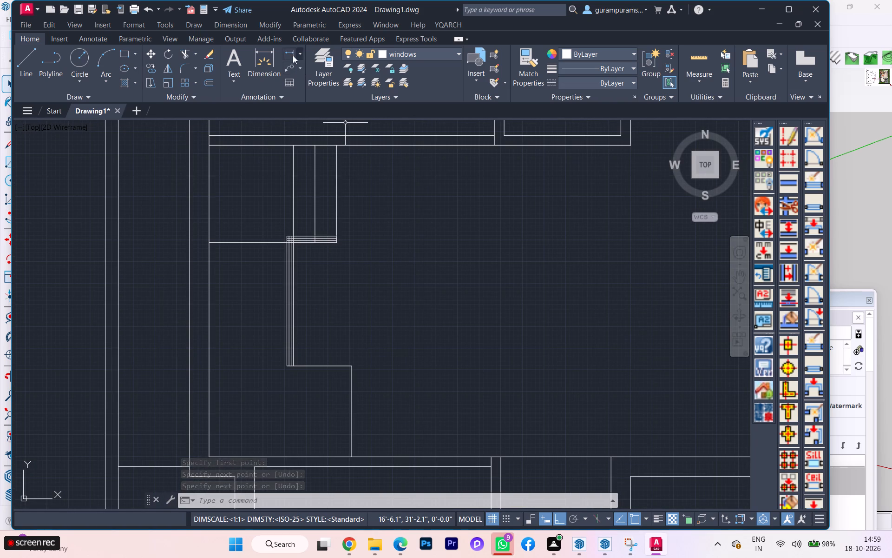
click(285, 49)
click(253, 143)
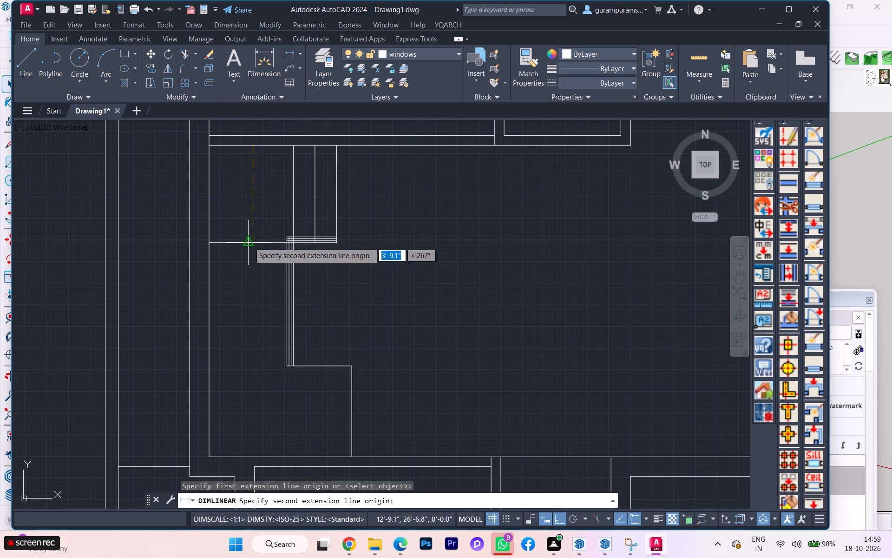
click(249, 247)
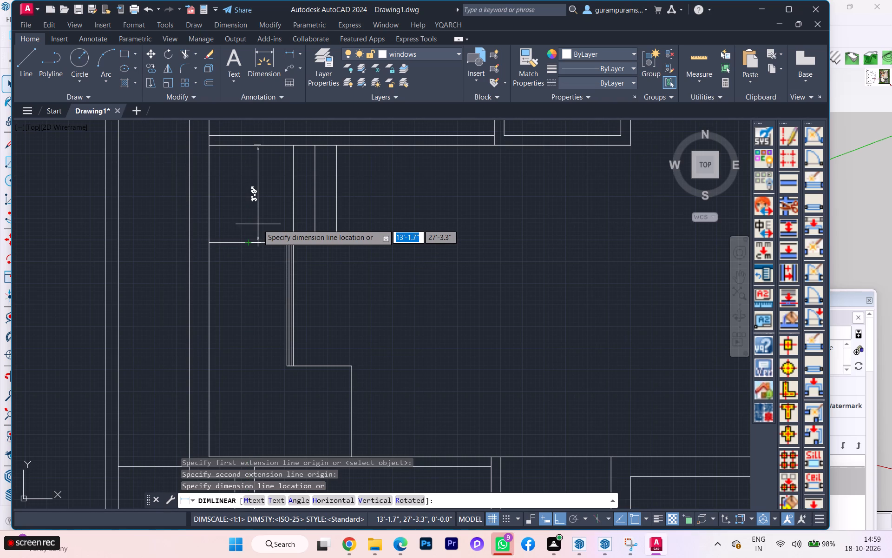
click(258, 224)
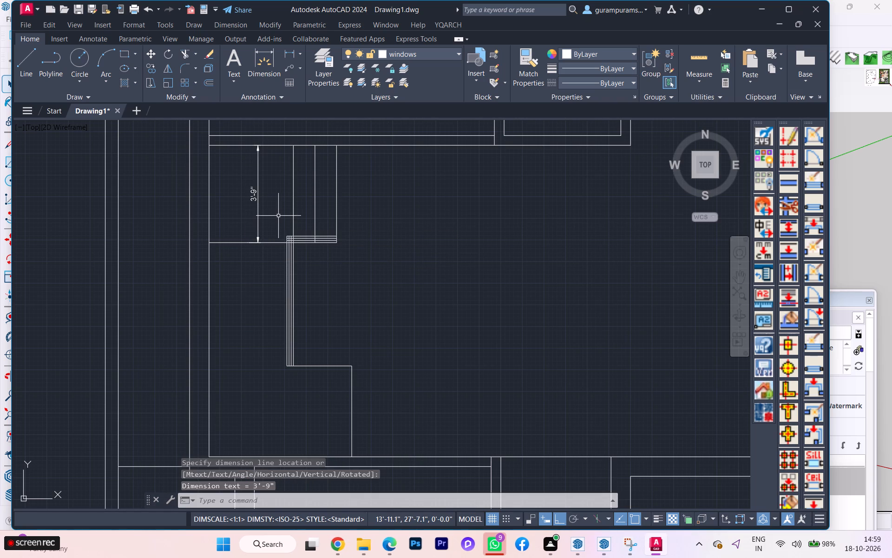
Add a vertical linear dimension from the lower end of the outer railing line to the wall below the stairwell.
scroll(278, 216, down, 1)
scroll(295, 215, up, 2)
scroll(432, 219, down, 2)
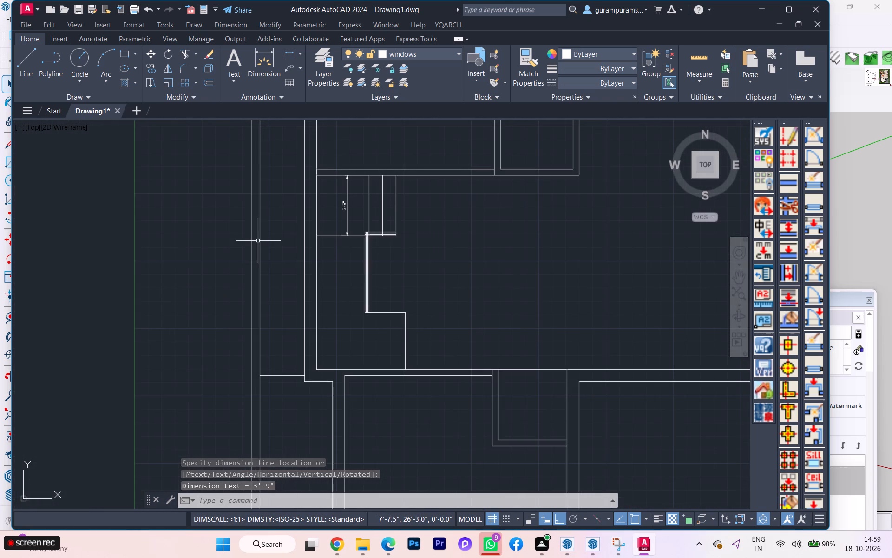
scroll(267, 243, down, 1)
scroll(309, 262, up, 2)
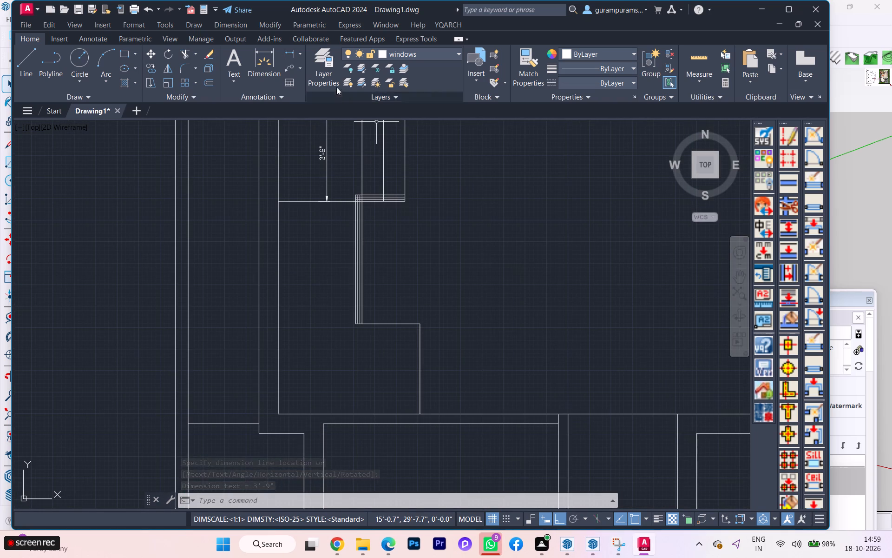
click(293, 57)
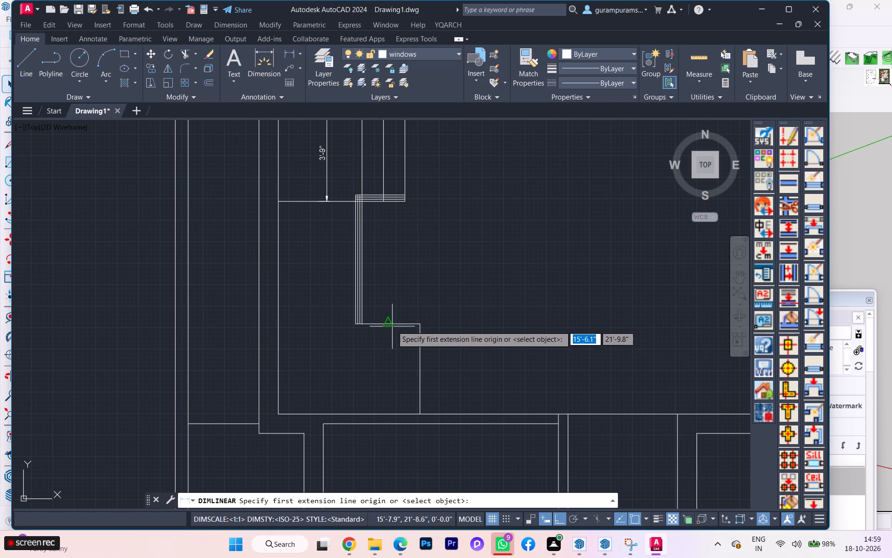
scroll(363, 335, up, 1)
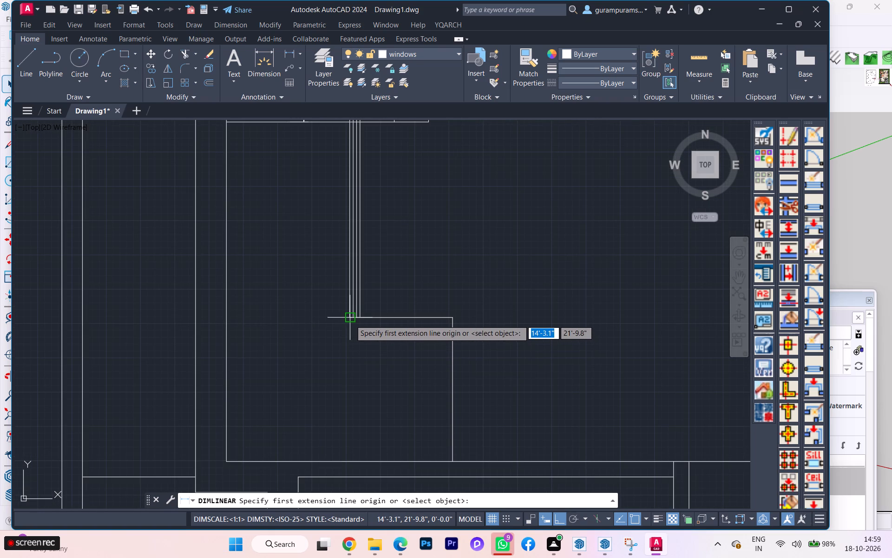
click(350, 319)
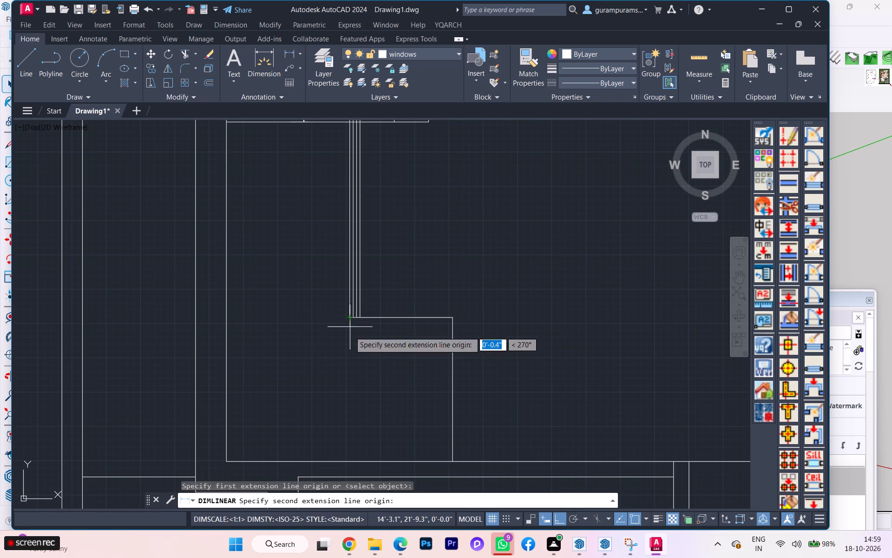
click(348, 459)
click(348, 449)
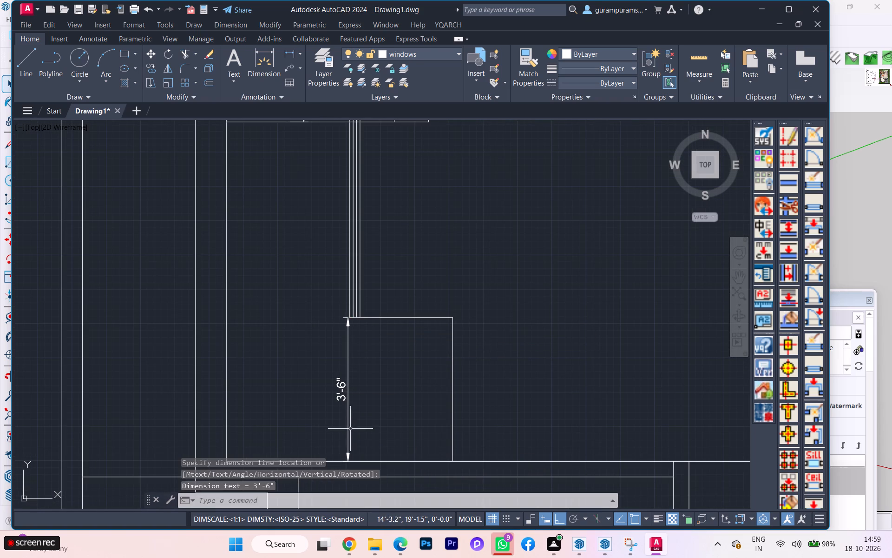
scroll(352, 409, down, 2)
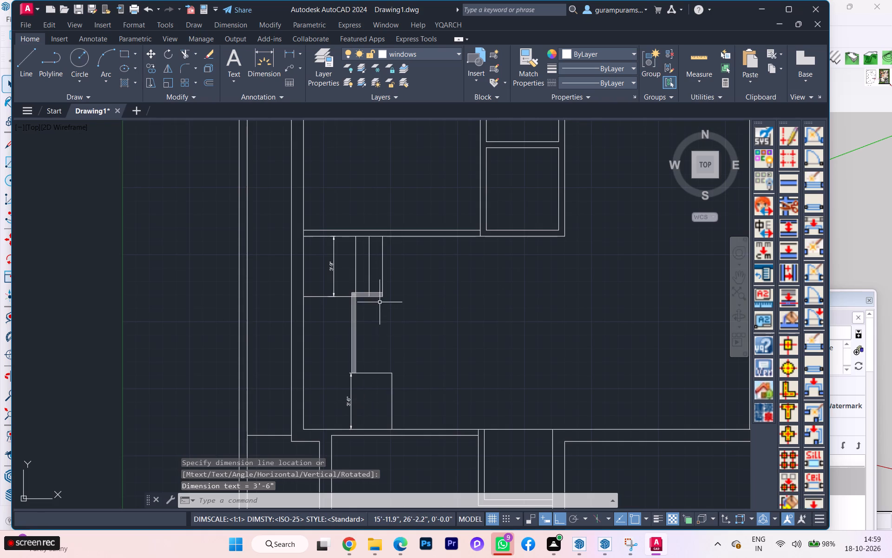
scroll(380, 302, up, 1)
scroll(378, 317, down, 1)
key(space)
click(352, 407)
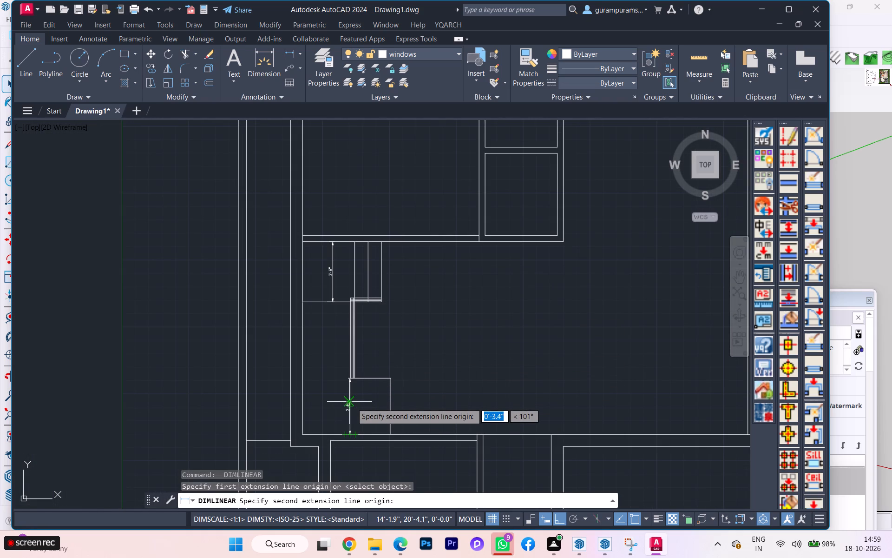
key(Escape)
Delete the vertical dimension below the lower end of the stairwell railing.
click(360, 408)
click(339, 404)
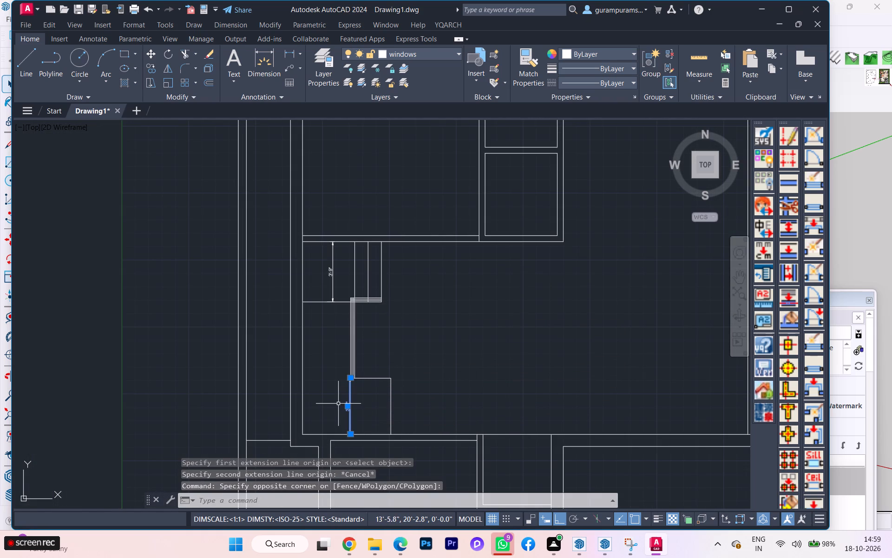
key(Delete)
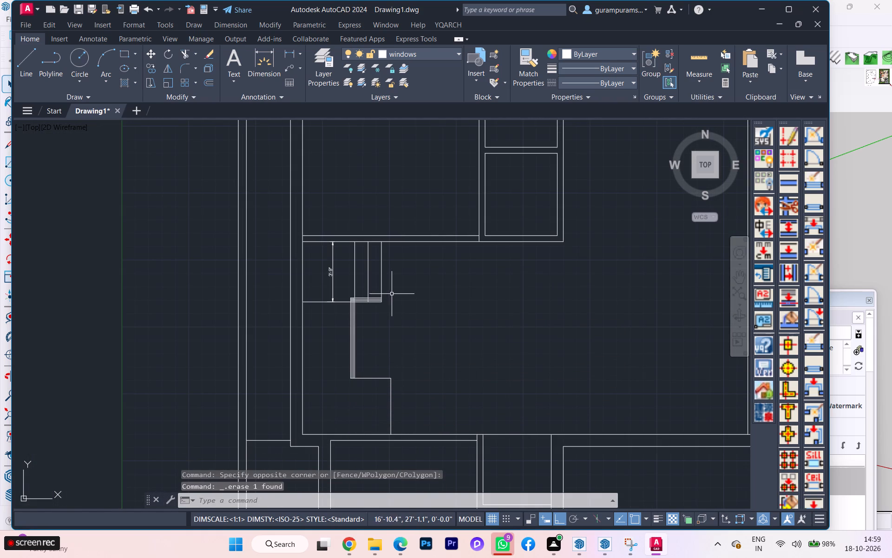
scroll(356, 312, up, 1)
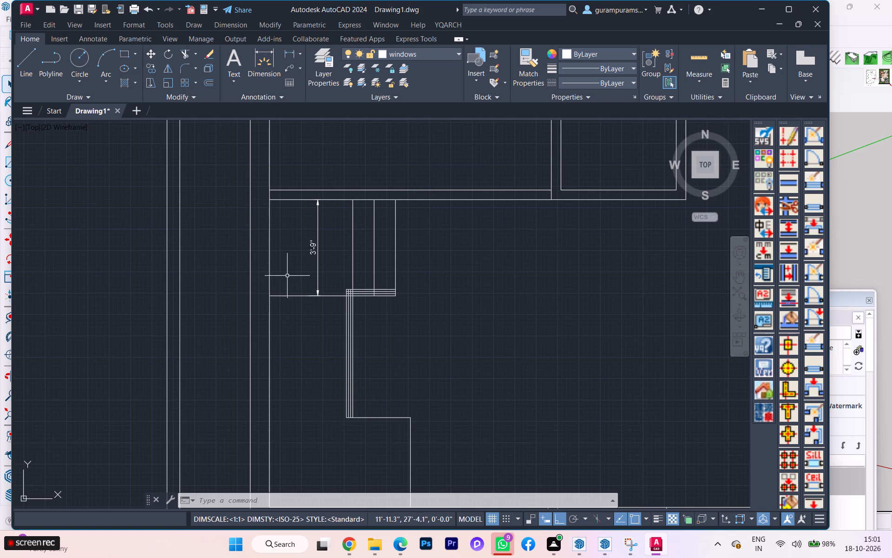
Array-copy the horizontal tread line at the stairwell's upper corner downward as 7 items spaced 10" apart.
scroll(300, 293, up, 1)
click(295, 306)
click(293, 292)
scroll(239, 311, down, 4)
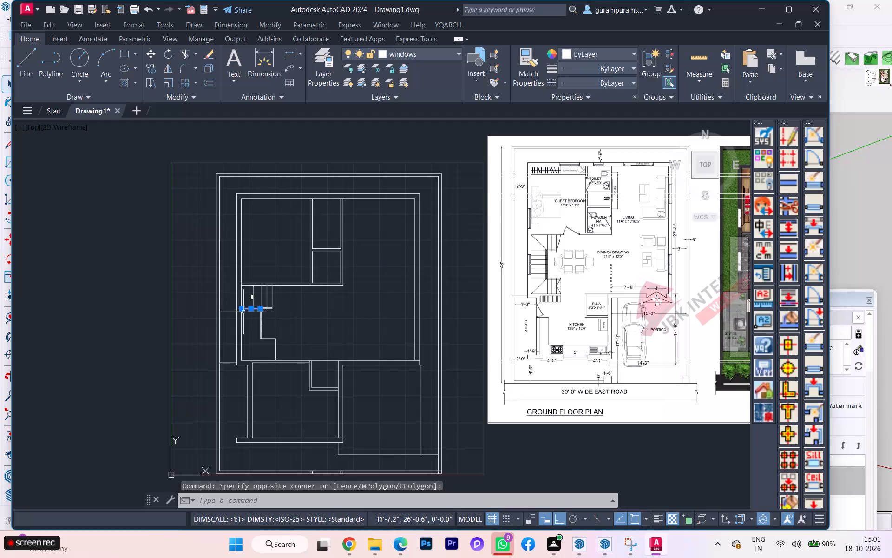
scroll(520, 259, up, 3)
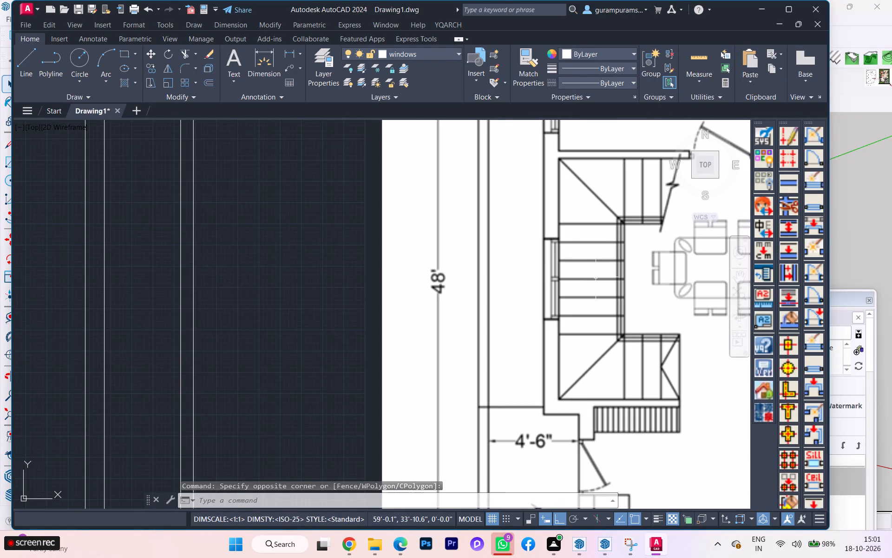
scroll(704, 323, down, 3)
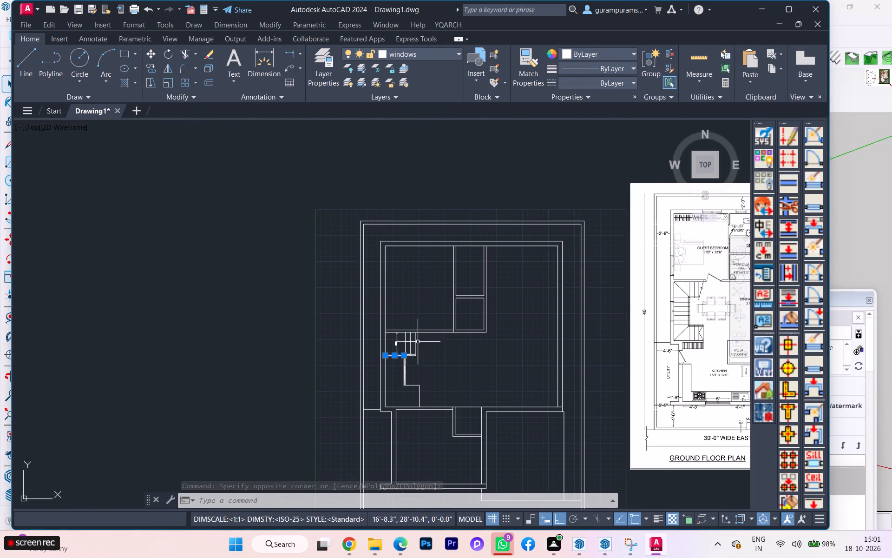
key(c)
key(o)
key(Return)
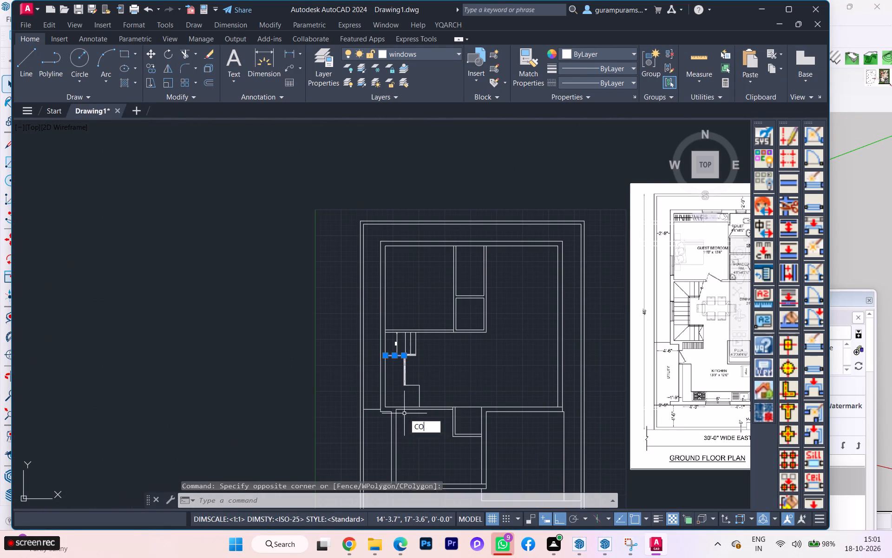
scroll(345, 377, down, 1)
scroll(394, 425, up, 3)
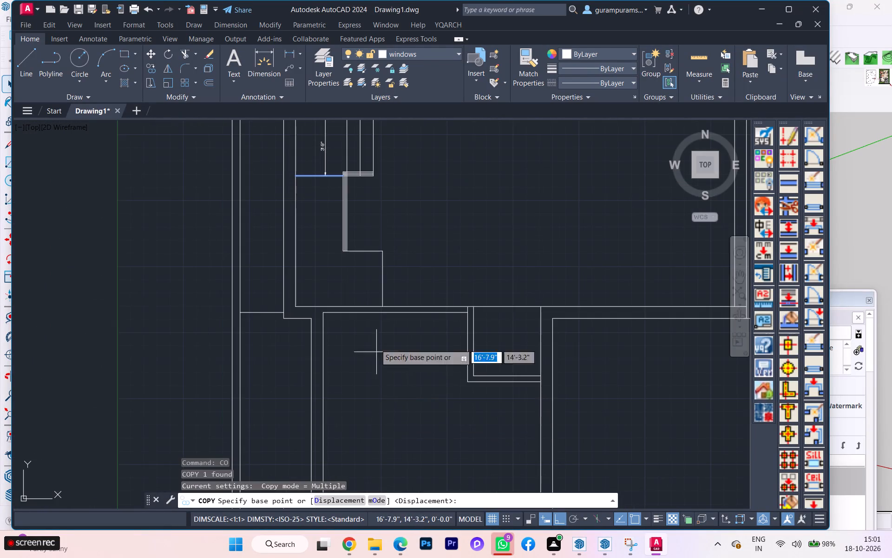
scroll(361, 200, up, 2)
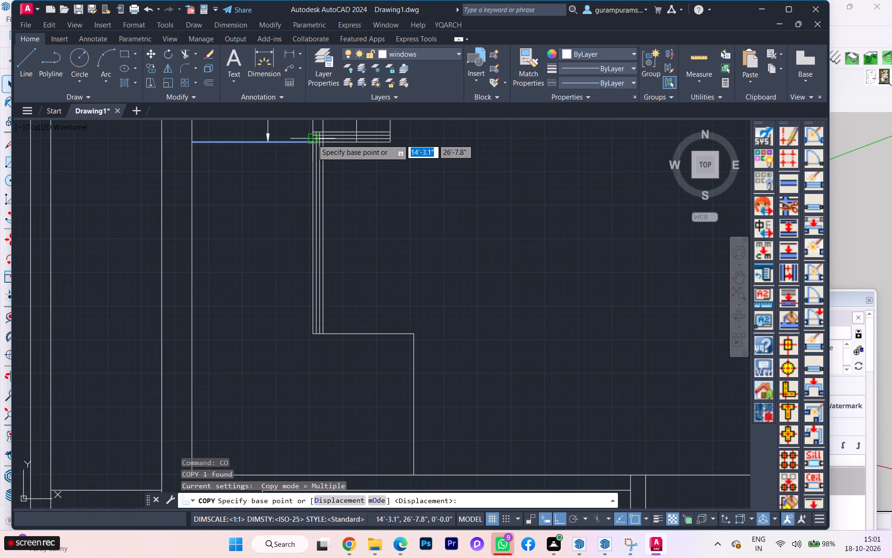
click(312, 139)
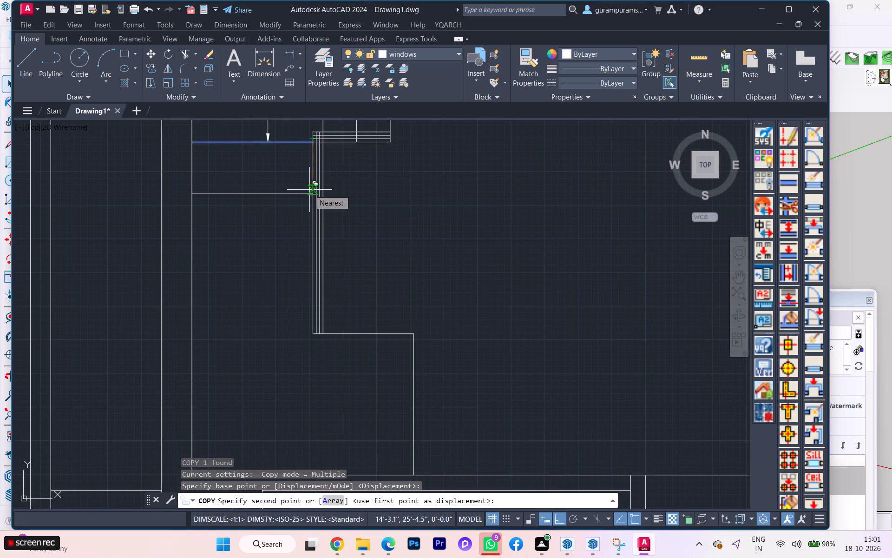
key(a)
key(Return)
key(7)
key(Return)
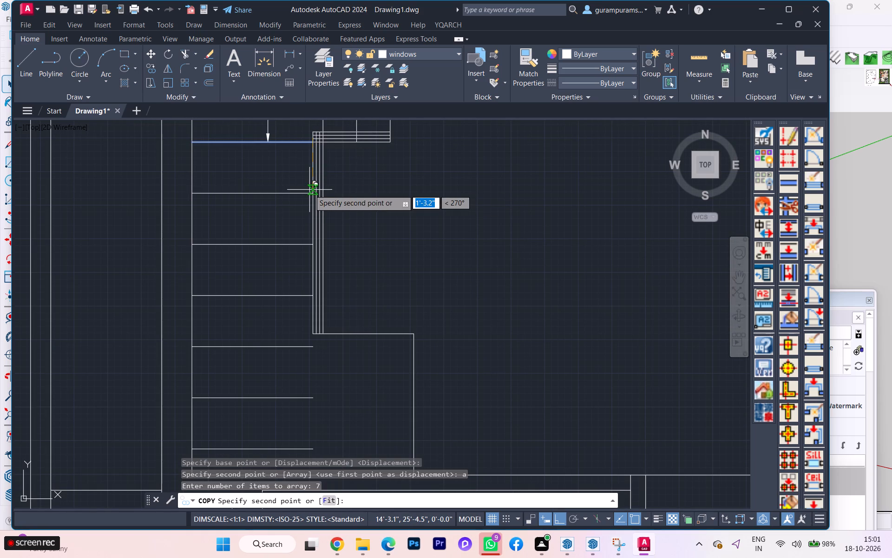
text(10)
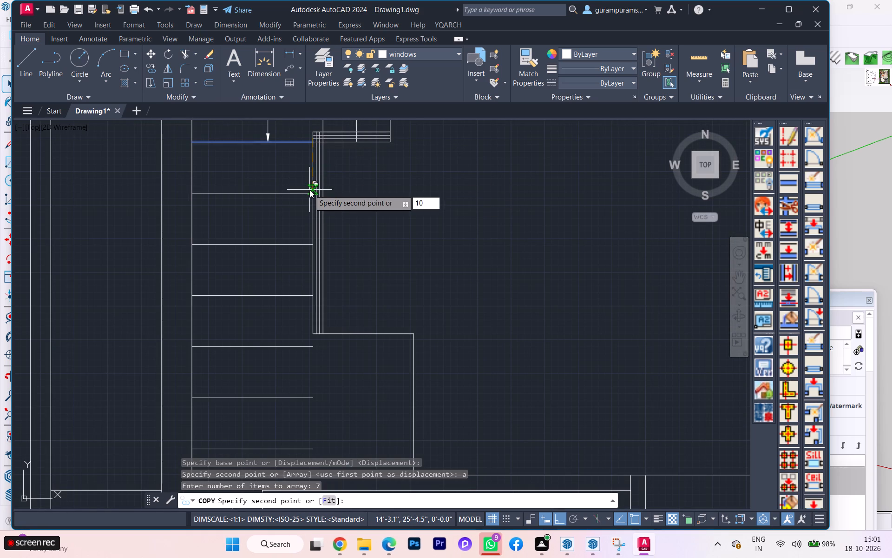
key(Return)
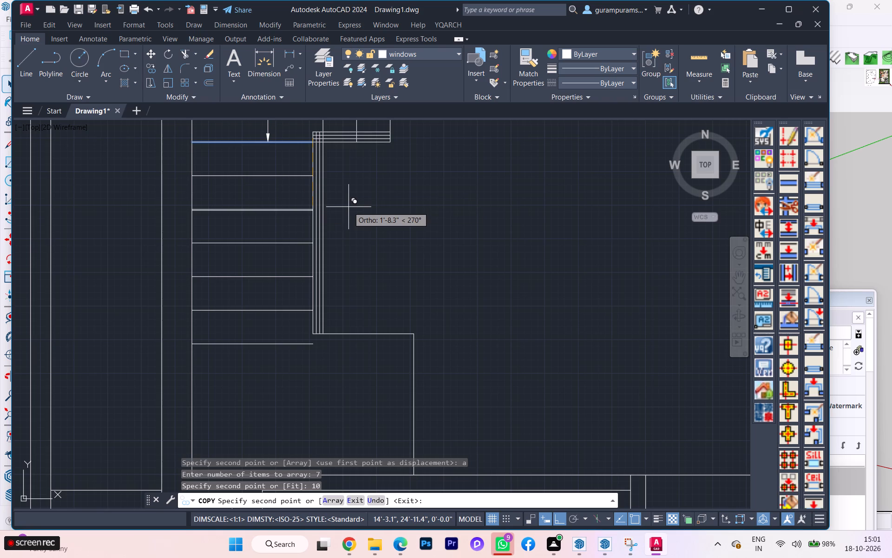
key(Return)
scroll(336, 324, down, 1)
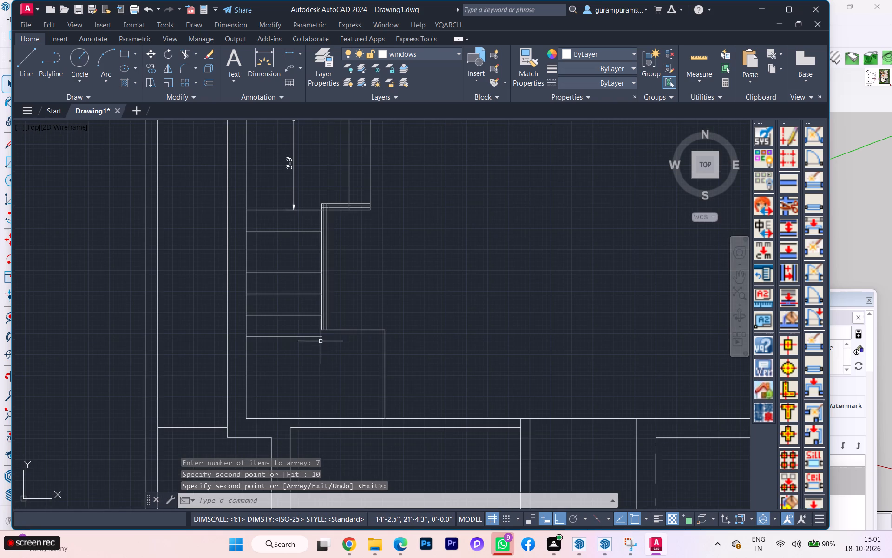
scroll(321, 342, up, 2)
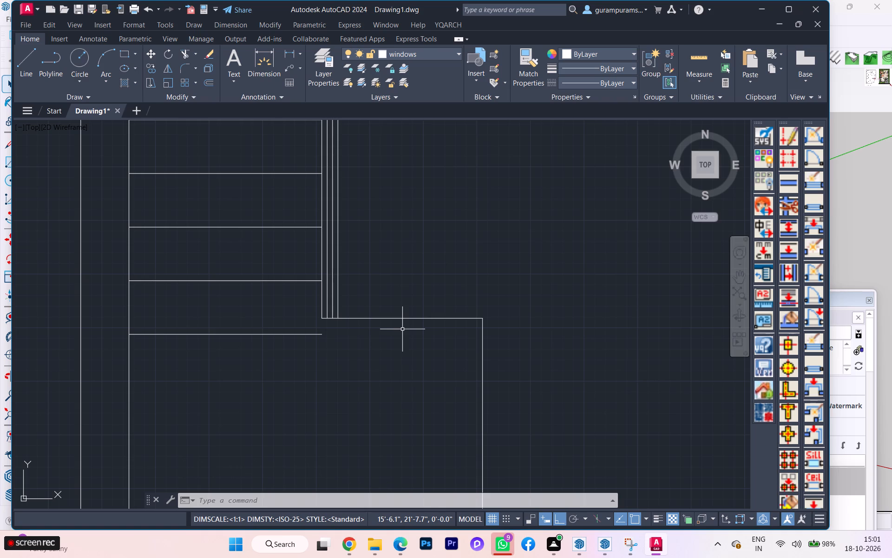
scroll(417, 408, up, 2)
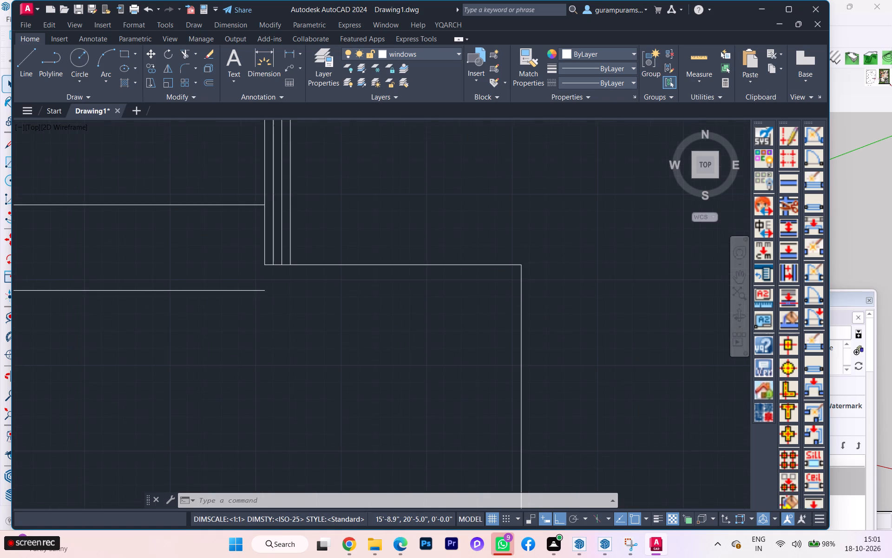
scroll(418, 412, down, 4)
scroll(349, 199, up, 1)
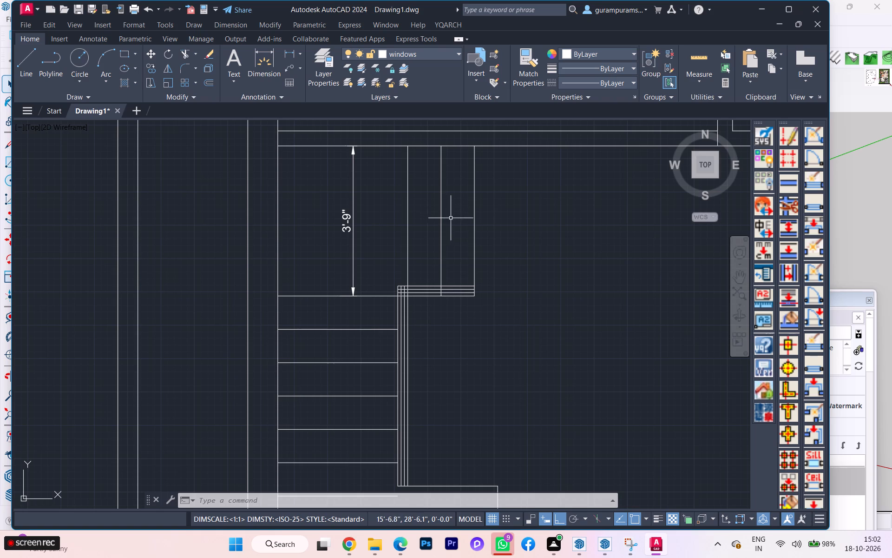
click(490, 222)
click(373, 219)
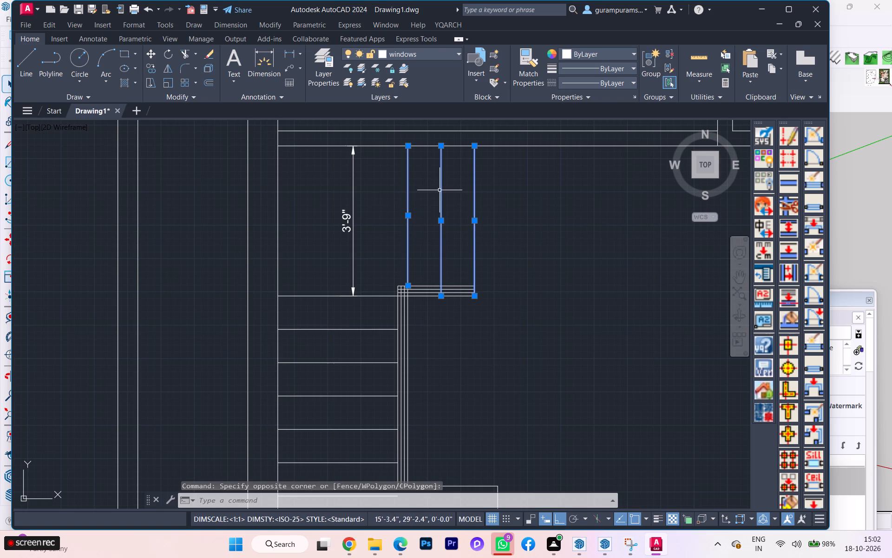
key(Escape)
Move the stair treads, railing lines, horizontal line at the railing's lower end and vertical dimension up by 3".
click(482, 310)
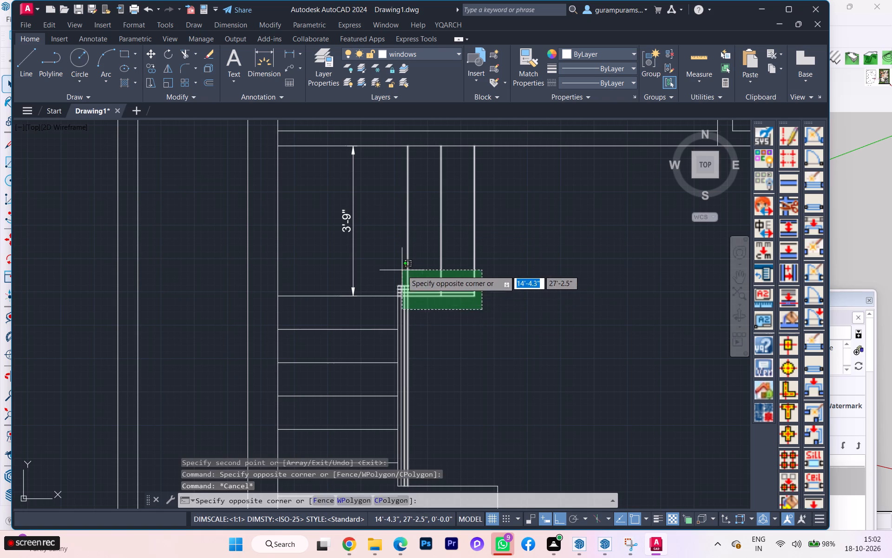
click(401, 270)
scroll(475, 277, down, 1)
click(445, 437)
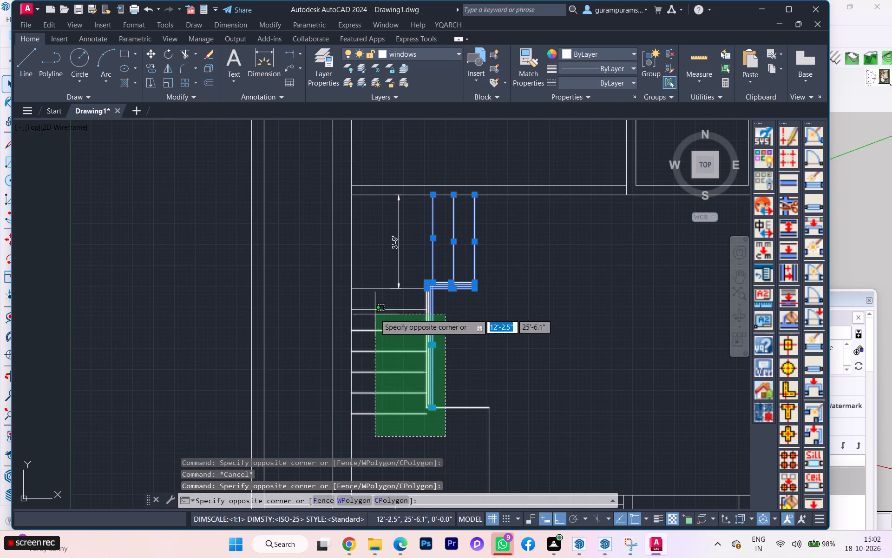
click(373, 278)
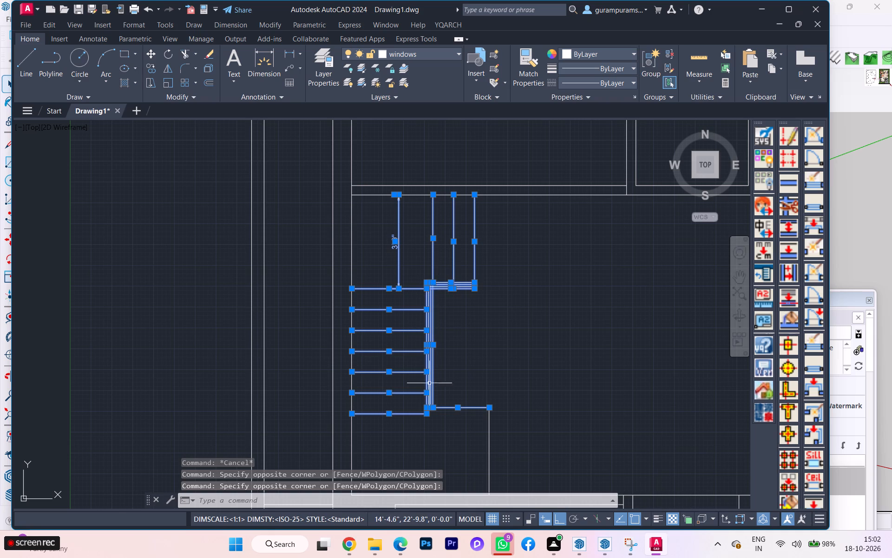
scroll(455, 402, up, 1)
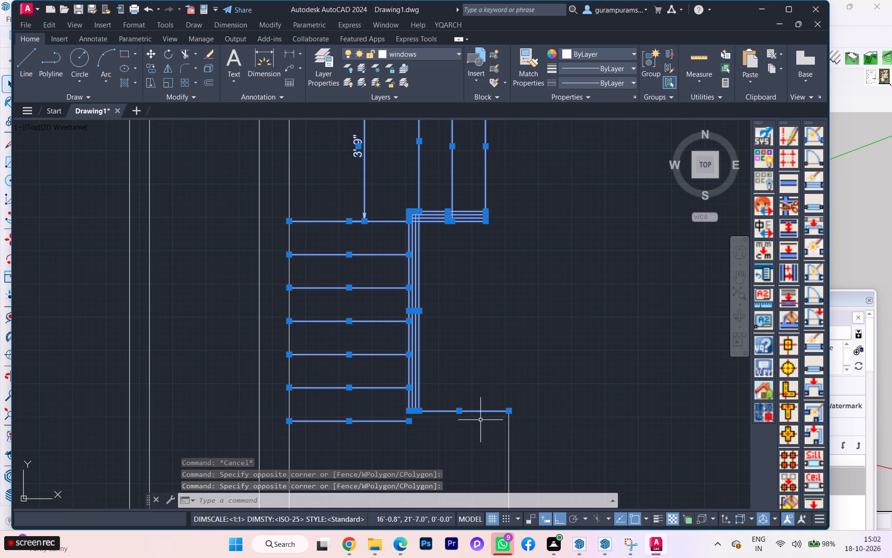
key(m)
key(Return)
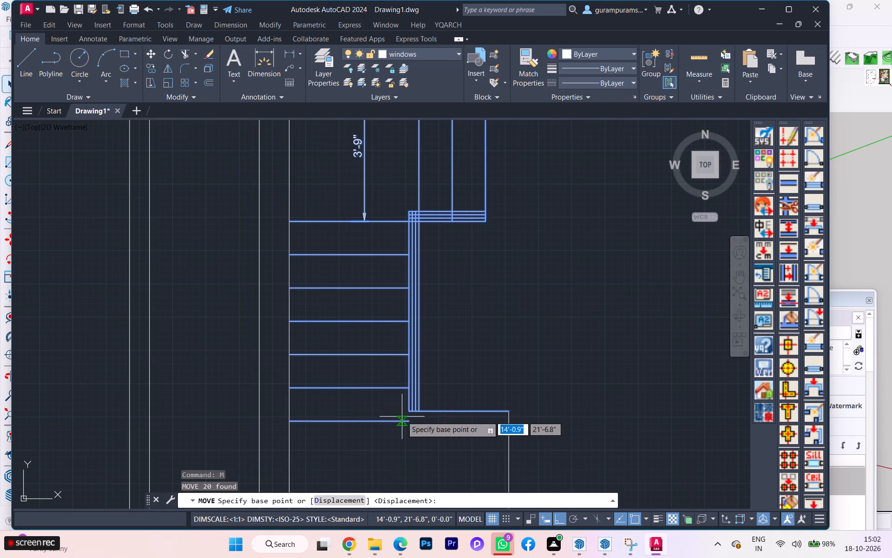
scroll(409, 413, up, 2)
click(409, 413)
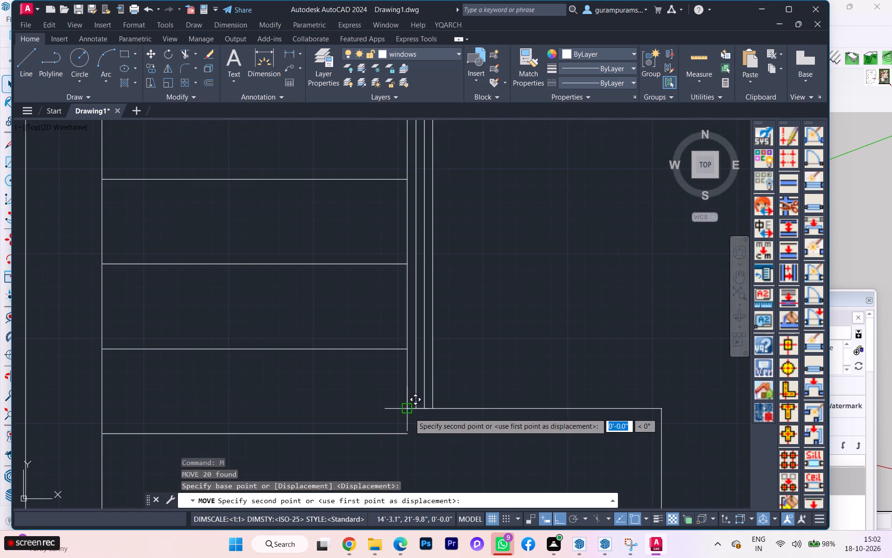
key(3)
key(Return)
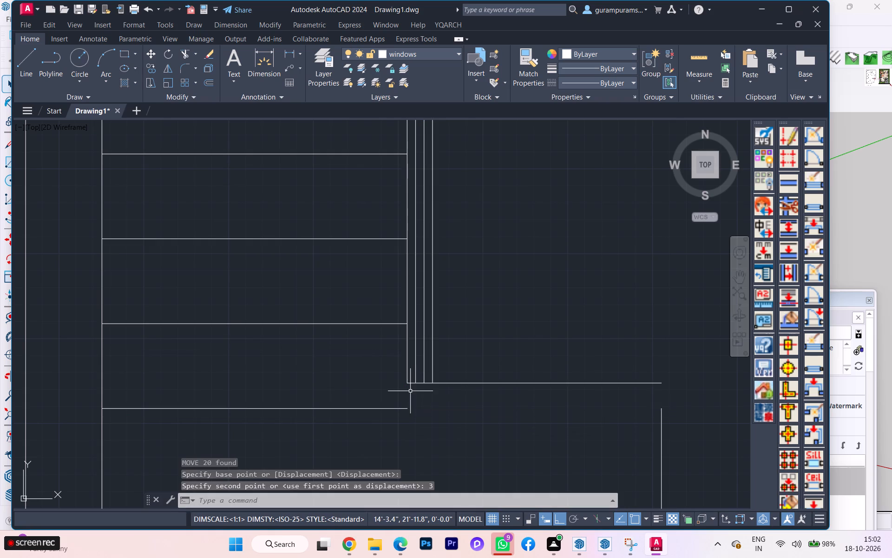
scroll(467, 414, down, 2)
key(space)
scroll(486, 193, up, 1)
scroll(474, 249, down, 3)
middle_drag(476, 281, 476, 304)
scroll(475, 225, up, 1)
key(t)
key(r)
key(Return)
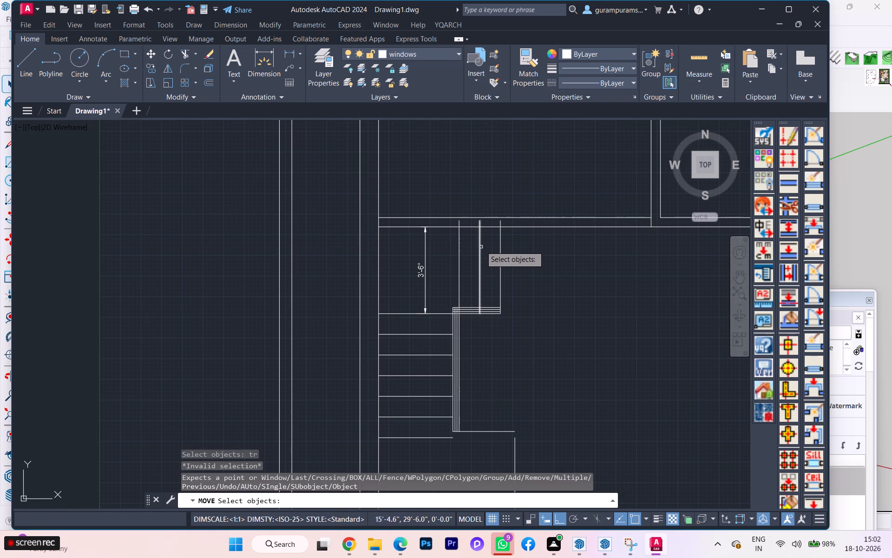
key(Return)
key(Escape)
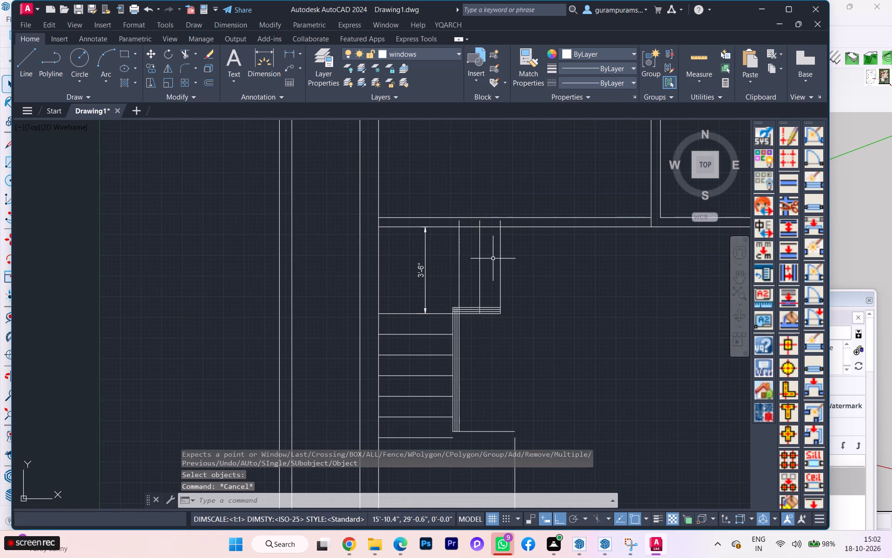
Trim the ends of the three vertical tread lines that project into the guest bedroom's lower wall.
key(t)
key(r)
key(Return)
scroll(466, 221, up, 2)
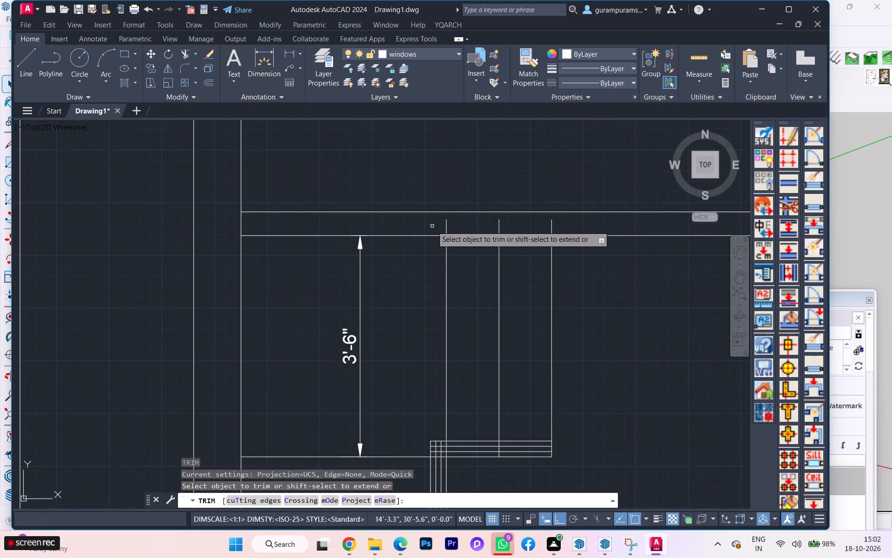
click(432, 226)
click(575, 223)
Trim the two middle horizontal railing lines where they cross the vertical railing lines at the stairwell's upper corner.
scroll(557, 217, down, 1)
scroll(578, 301, down, 2)
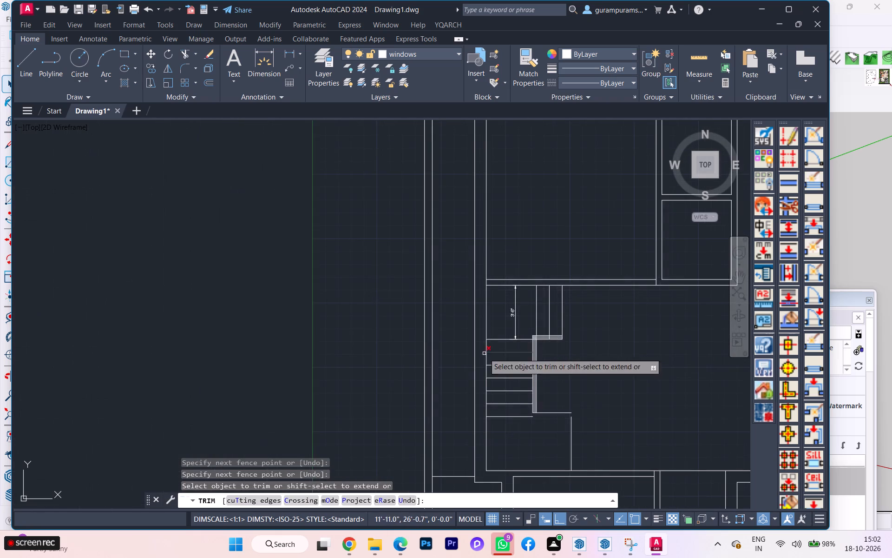
scroll(498, 335, up, 4)
scroll(741, 359, up, 3)
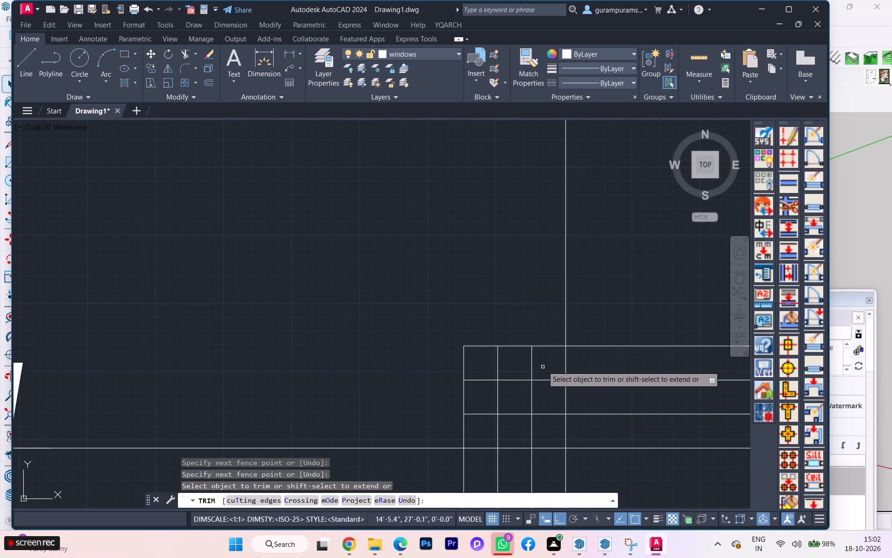
click(484, 375)
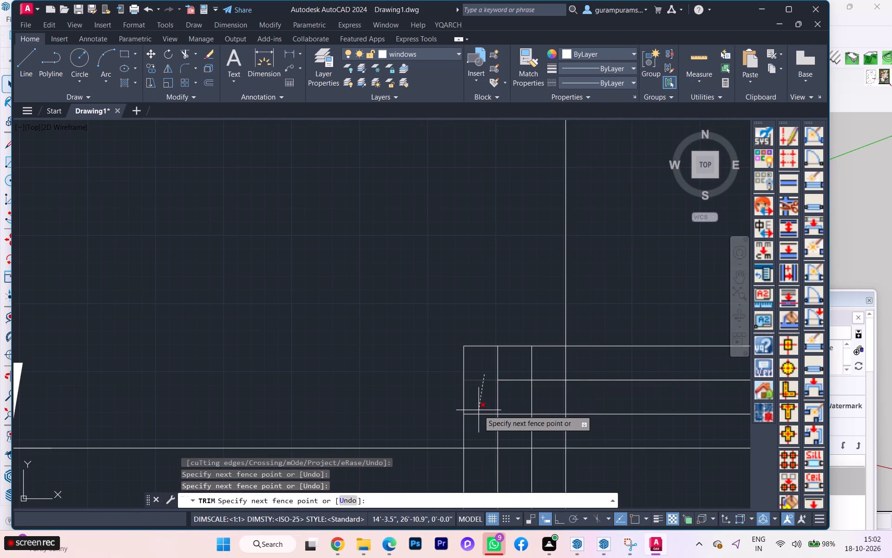
click(481, 406)
click(511, 365)
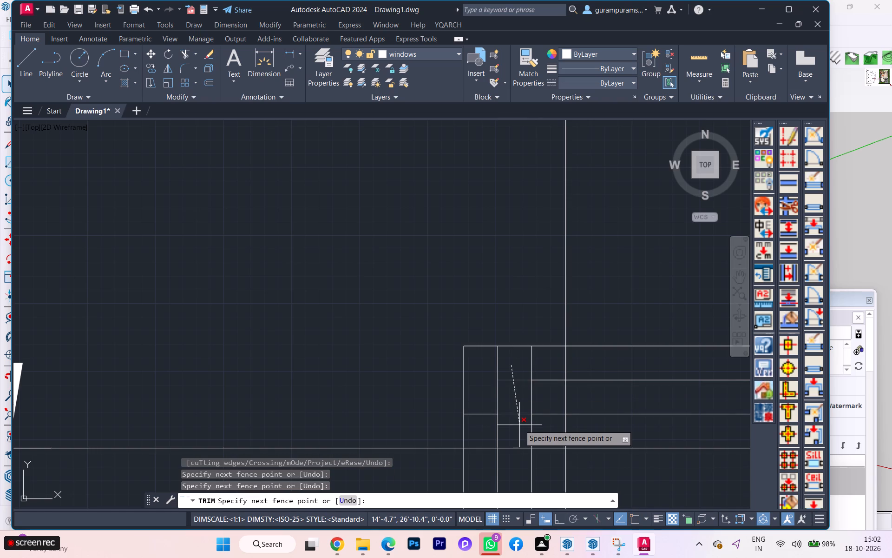
click(519, 425)
click(551, 370)
click(545, 428)
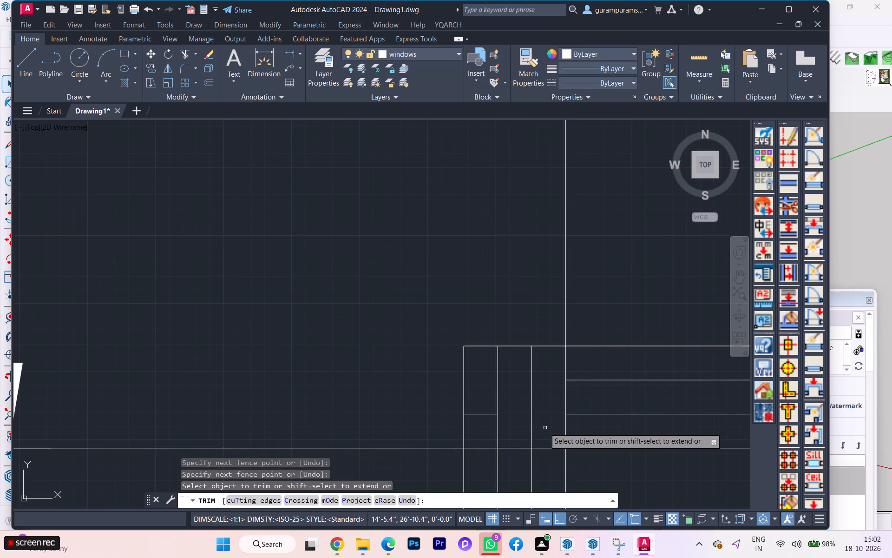
click(481, 412)
click(483, 425)
Compare the redrawn stairwell with the staircase in the reference floor plan image.
scroll(514, 381, down, 2)
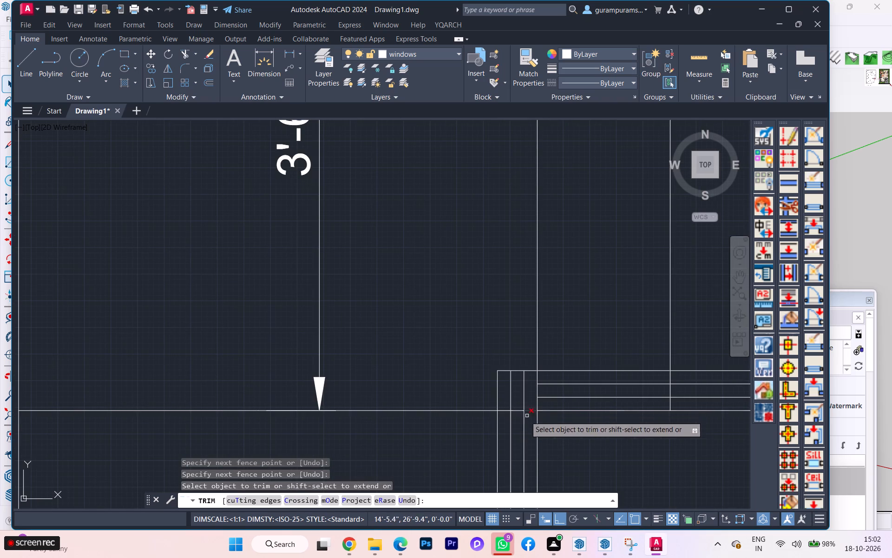
scroll(398, 412, down, 1)
scroll(291, 393, down, 3)
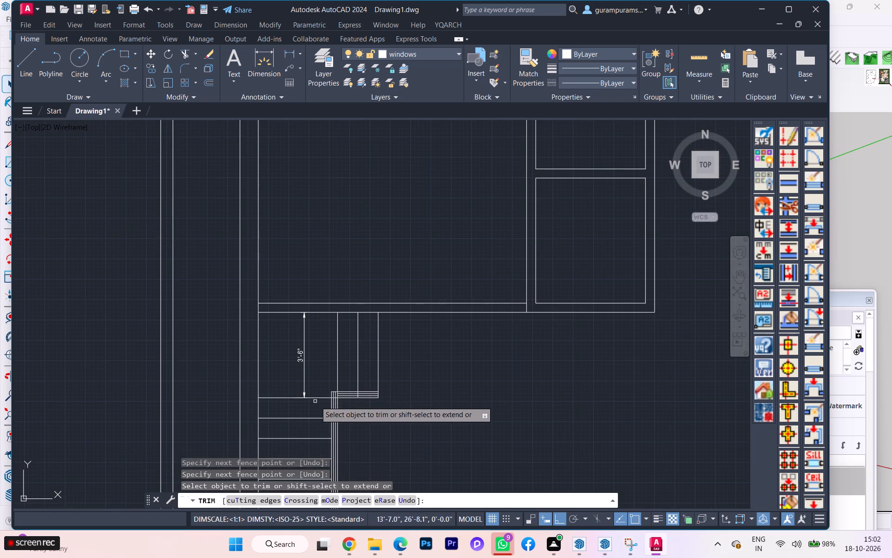
scroll(346, 393, up, 2)
scroll(289, 398, down, 2)
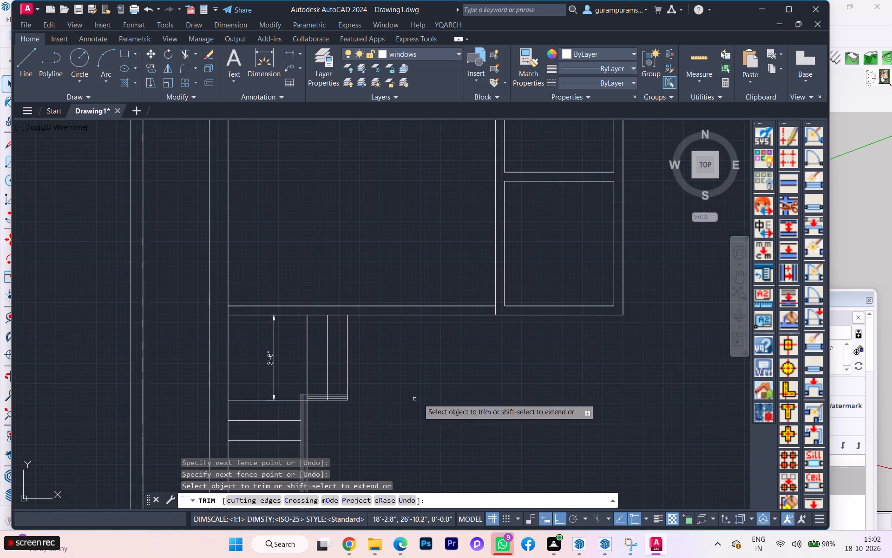
scroll(552, 312, up, 3)
scroll(551, 311, down, 7)
scroll(480, 288, up, 4)
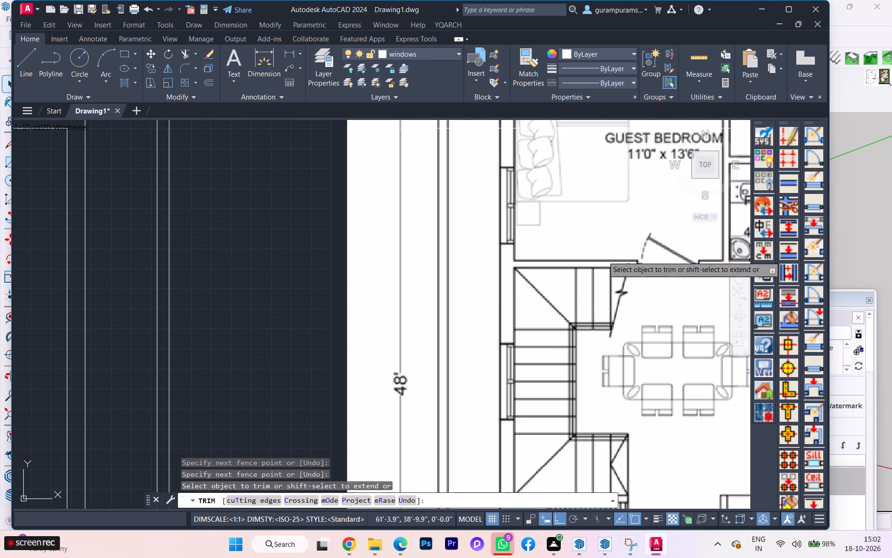
scroll(601, 246, down, 2)
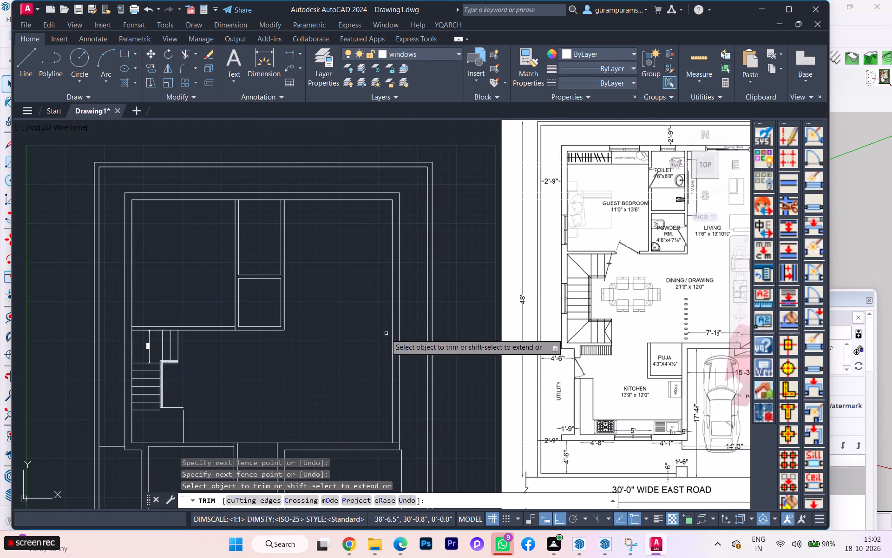
Undo the last four trims at the stairwell railing's upper corner.
key(ctrl+z)
key(ctrl+z)
key(ctrl+z)
key(ctrl+z)
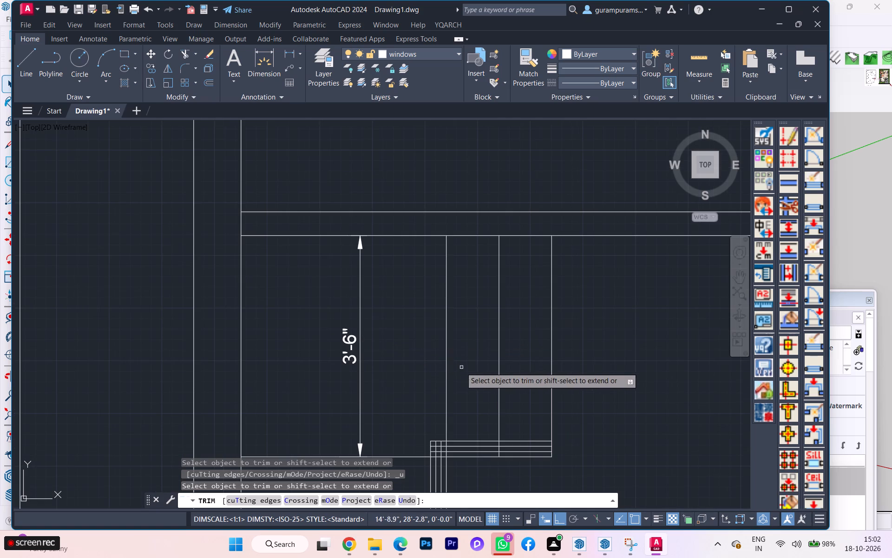
Trim the crossing railing line segments at the stairwell's upper corner so the lines form clean nested corners.
scroll(433, 355, down, 1)
scroll(441, 408, up, 3)
scroll(433, 446, up, 3)
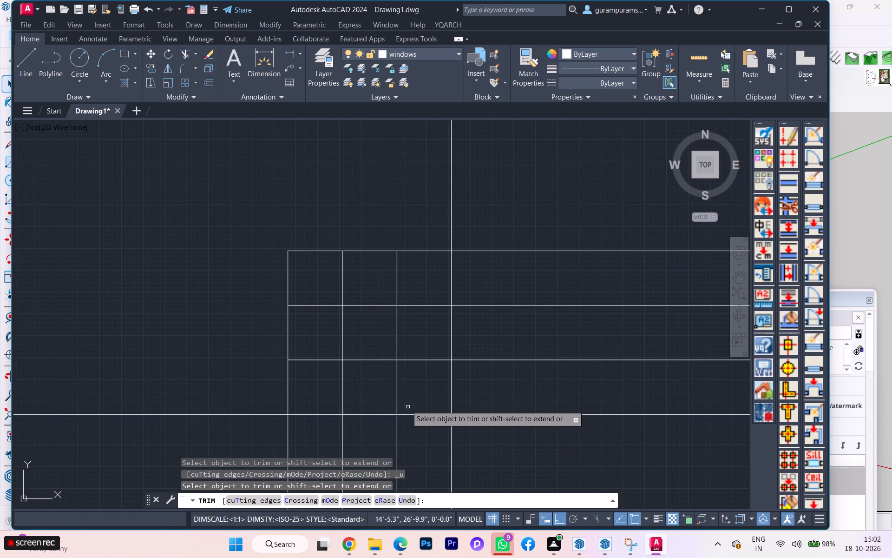
click(378, 360)
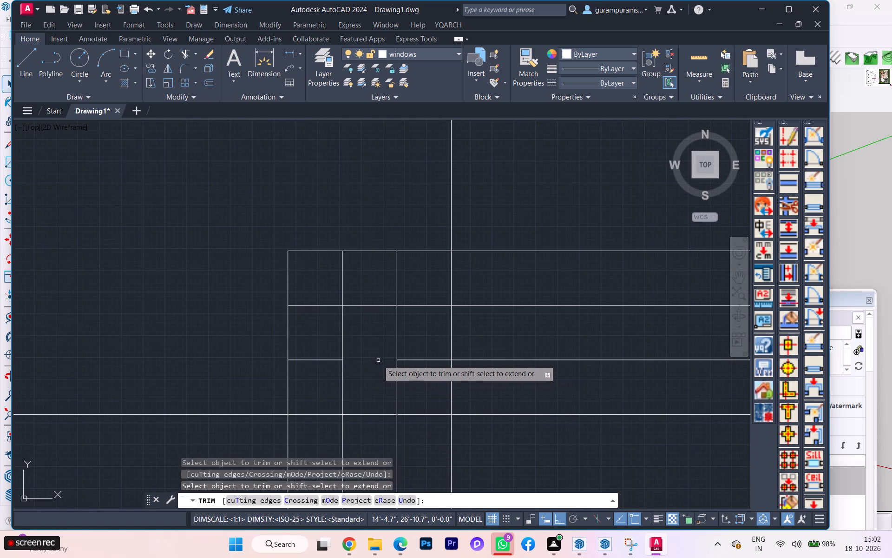
click(396, 341)
click(316, 306)
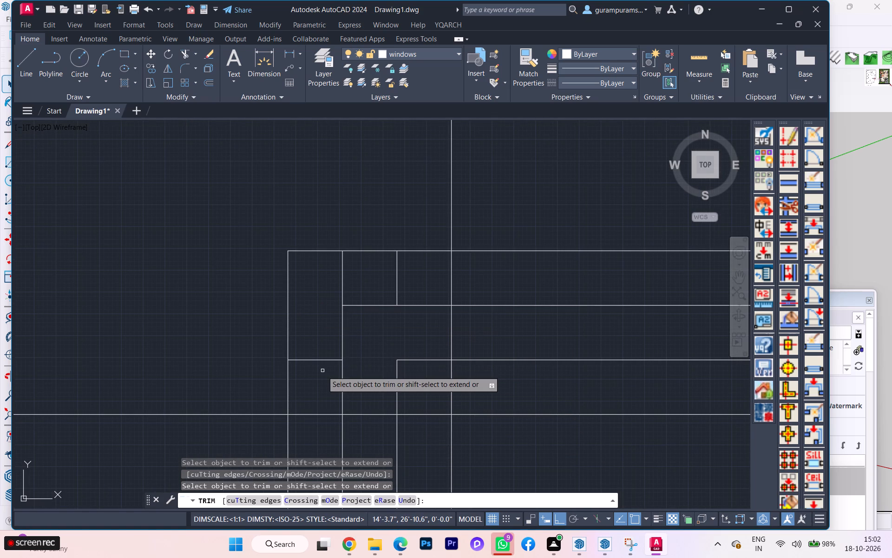
click(321, 364)
click(318, 350)
click(325, 282)
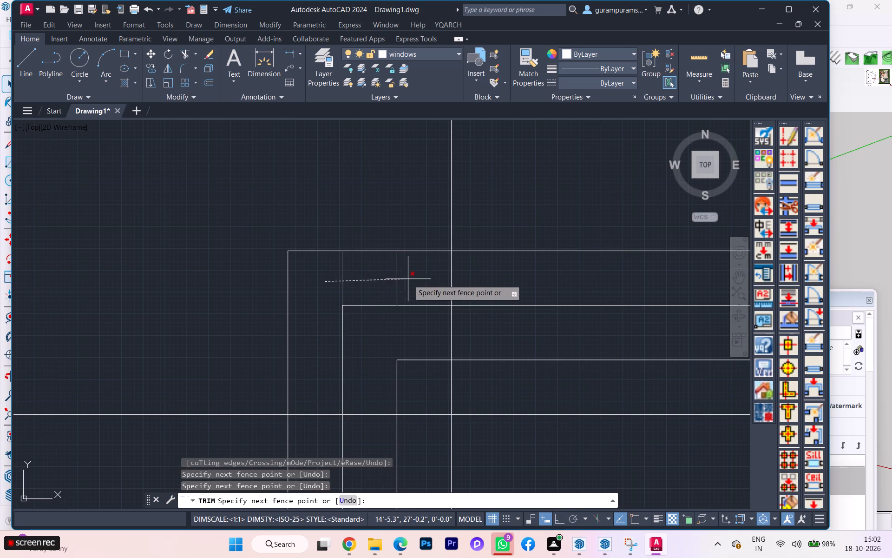
click(408, 279)
scroll(400, 277, down, 2)
scroll(315, 335, down, 2)
middle_drag(400, 382, 382, 285)
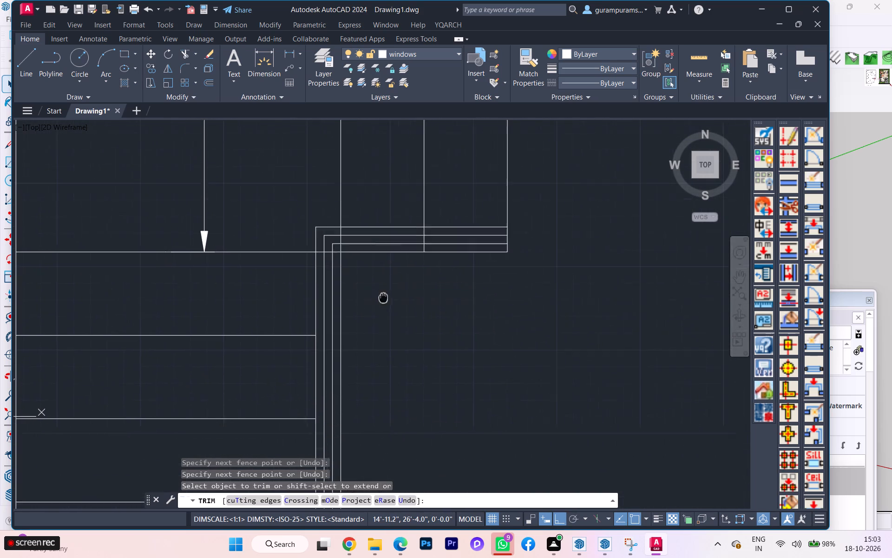
middle_drag(382, 285, 382, 259)
scroll(382, 270, down, 2)
scroll(411, 391, down, 1)
scroll(388, 459, down, 1)
middle_drag(390, 445, 386, 384)
scroll(385, 385, up, 3)
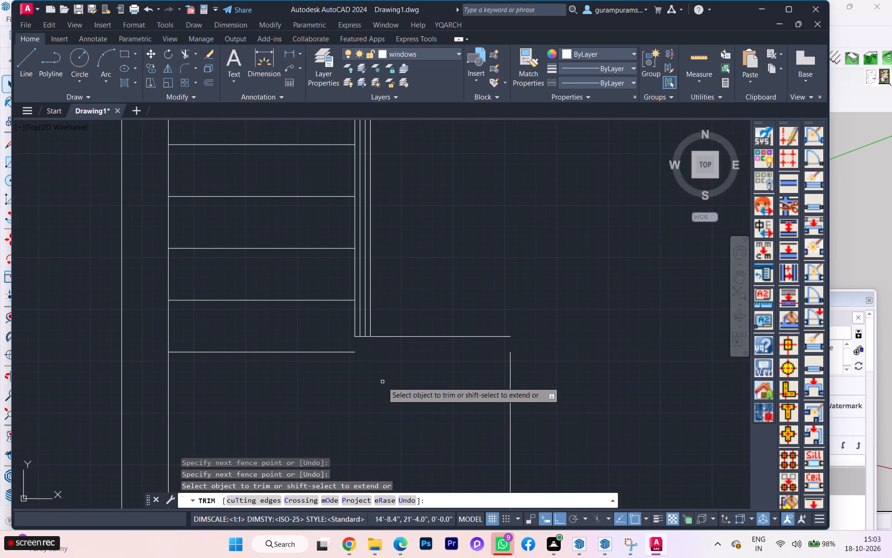
key(space)
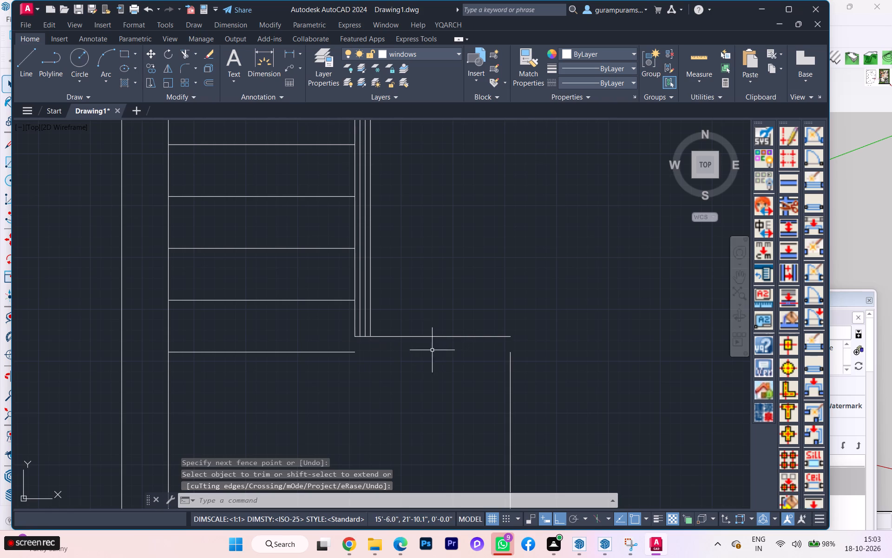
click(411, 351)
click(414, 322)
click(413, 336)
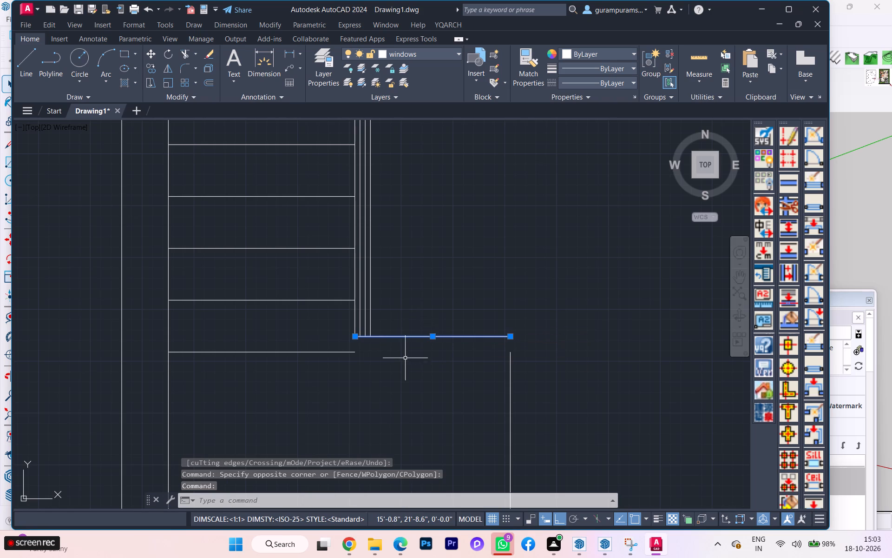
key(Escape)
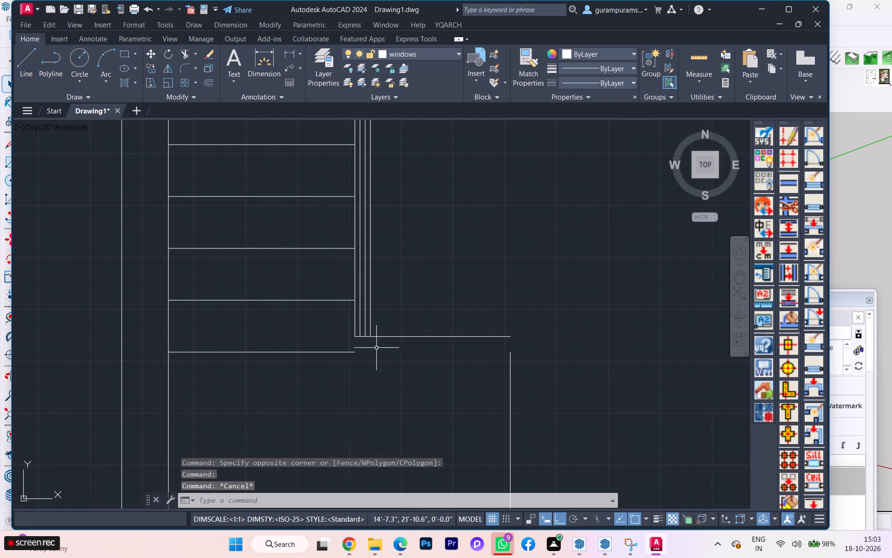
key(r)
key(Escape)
Extend the railing's innermost vertical line, at the tread ends, down to the lowest tread line.
key(e)
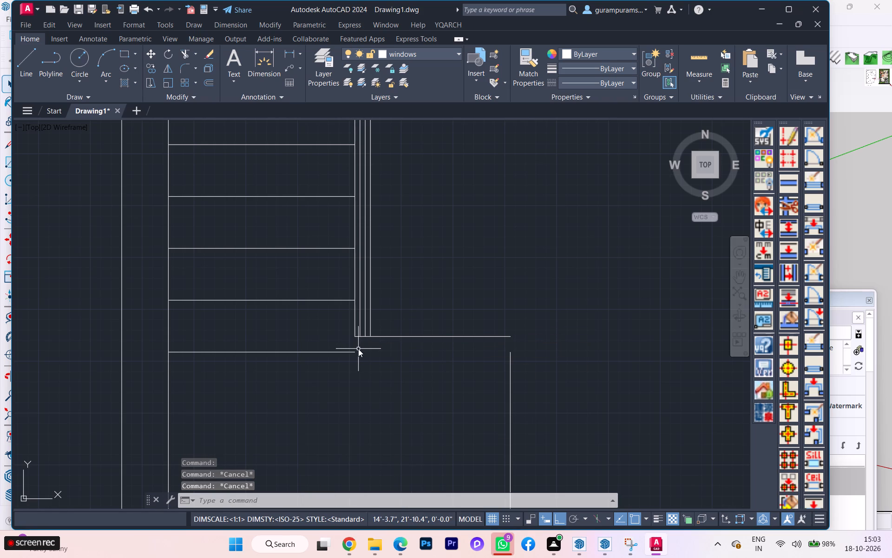
key(x)
key(Return)
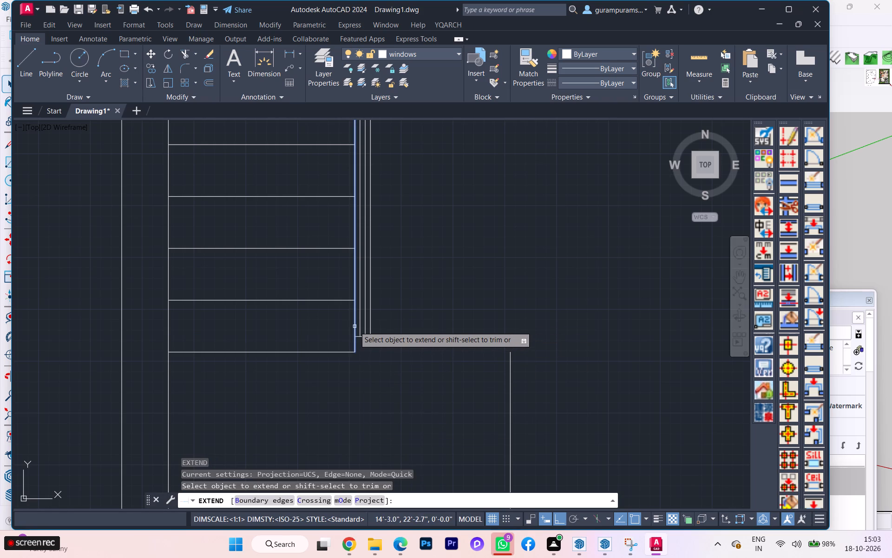
click(355, 325)
key(space)
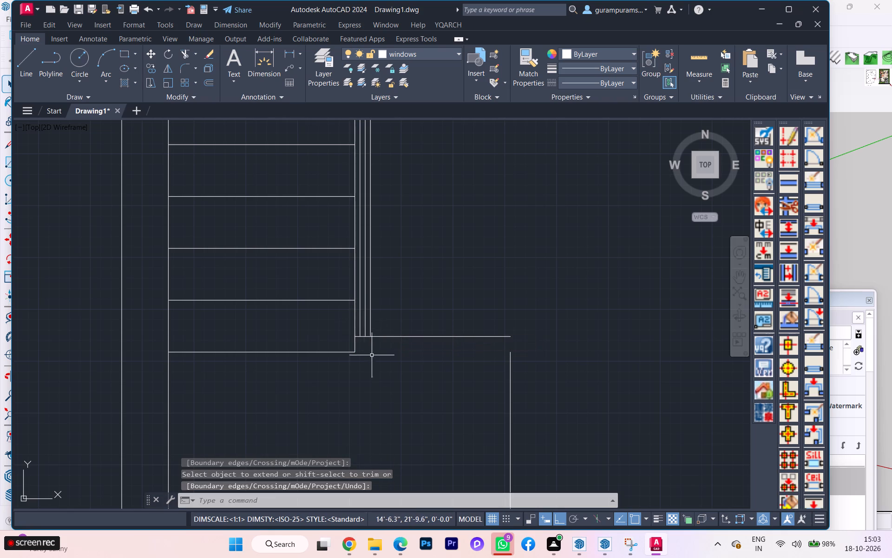
Draw a line 3" down from the lowest tread's railing-side corner, then horizontally across to the lower flight's vertical line.
scroll(371, 359, up, 2)
key(l)
key(Return)
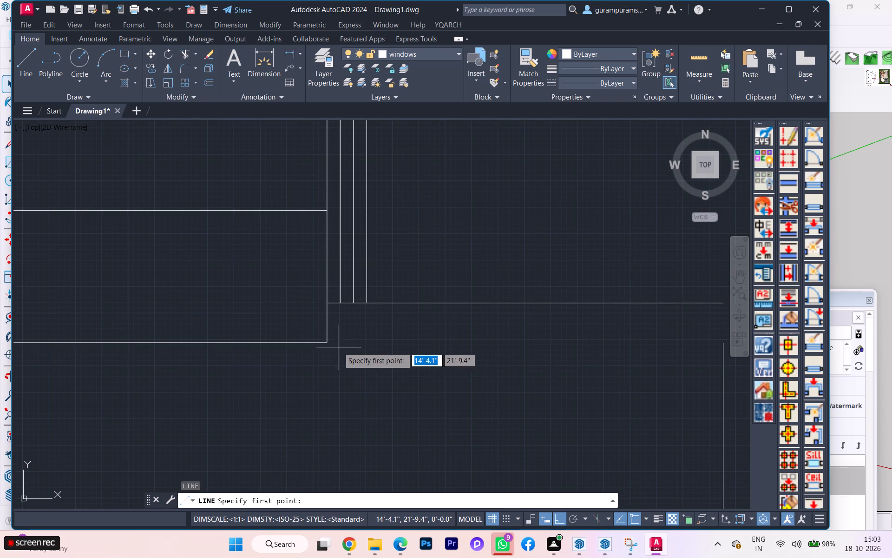
click(327, 342)
scroll(477, 348, down, 3)
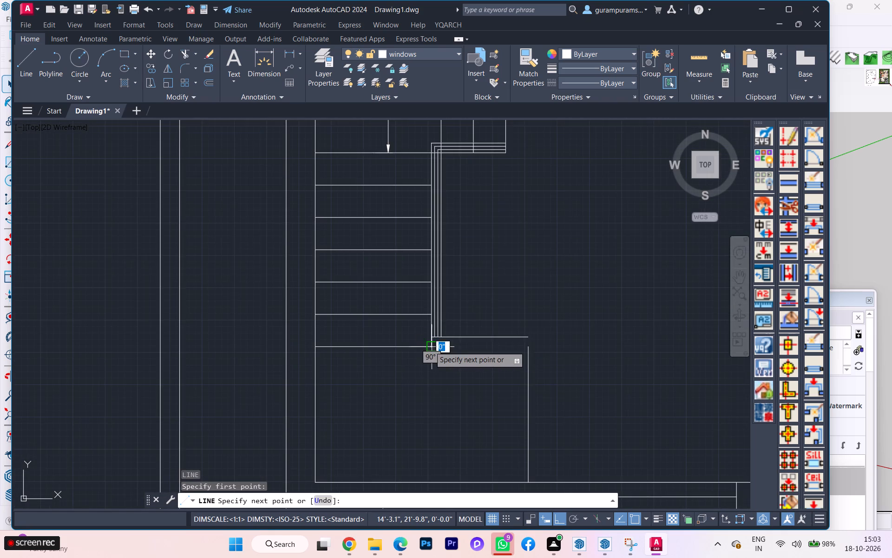
scroll(430, 346, down, 1)
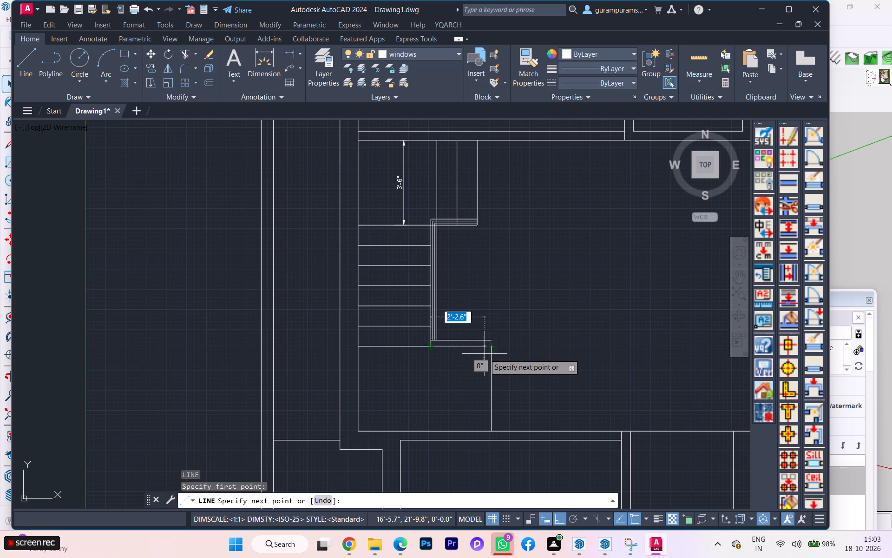
scroll(469, 360, down, 2)
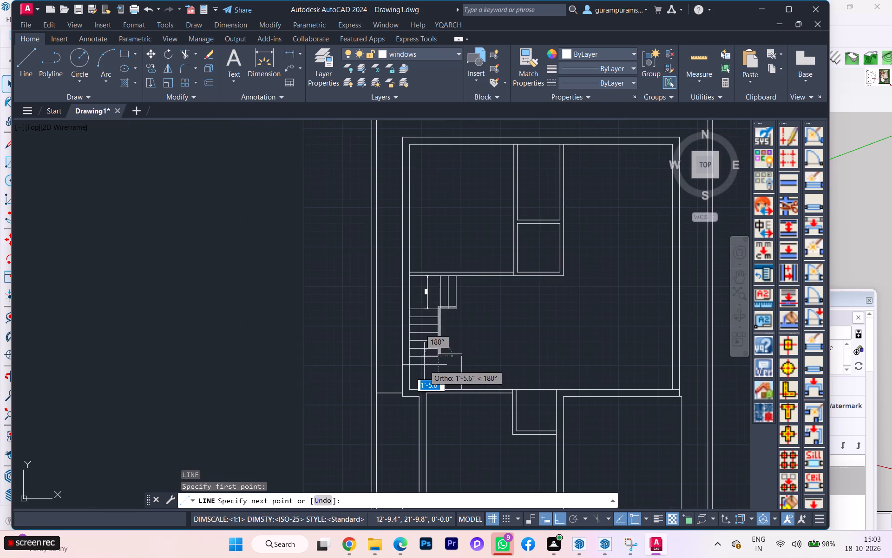
scroll(424, 365, down, 1)
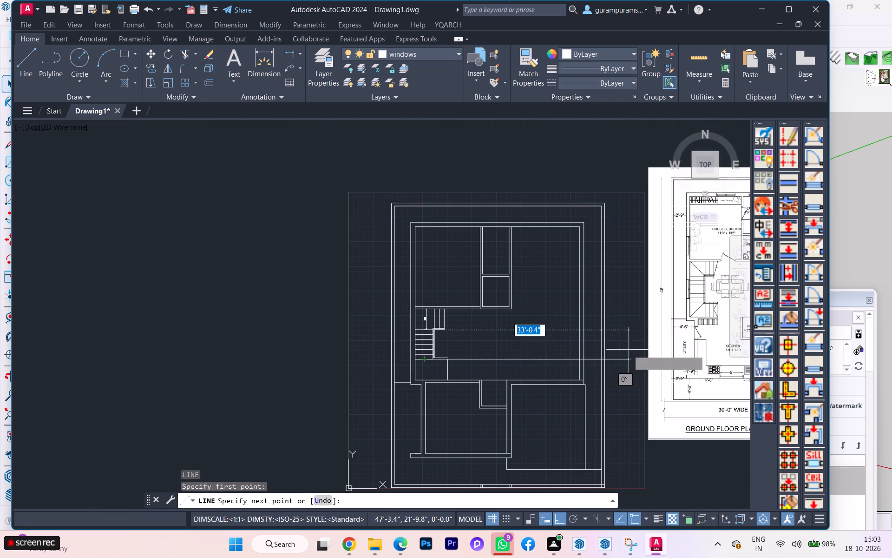
scroll(716, 339, up, 2)
scroll(691, 339, down, 1)
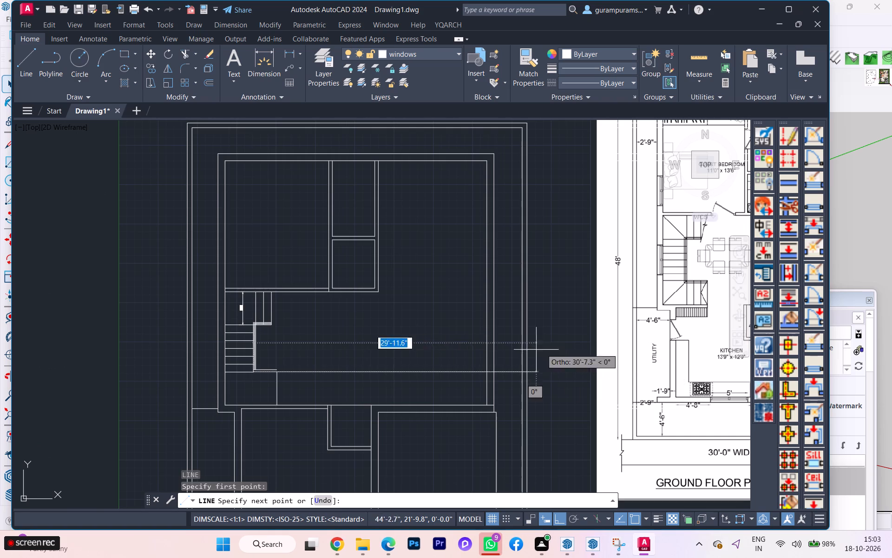
scroll(261, 372, up, 3)
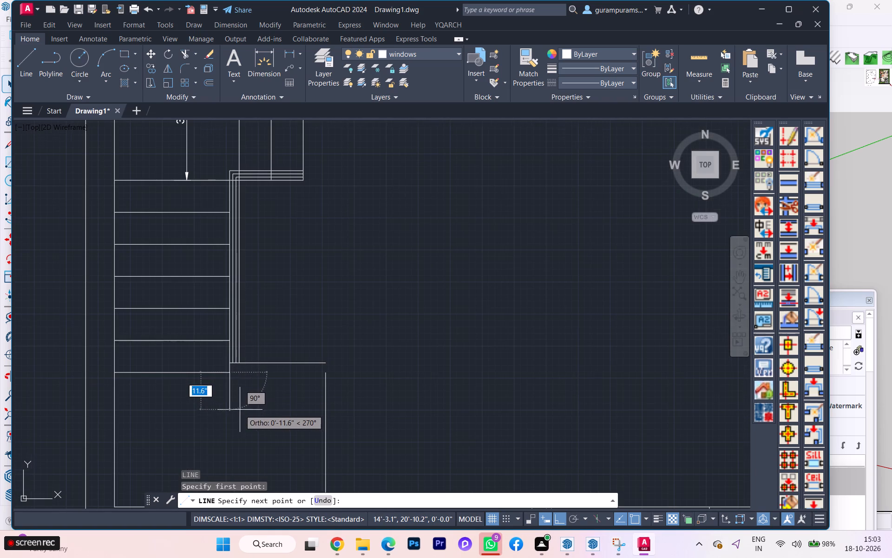
scroll(240, 410, down, 2)
key(3)
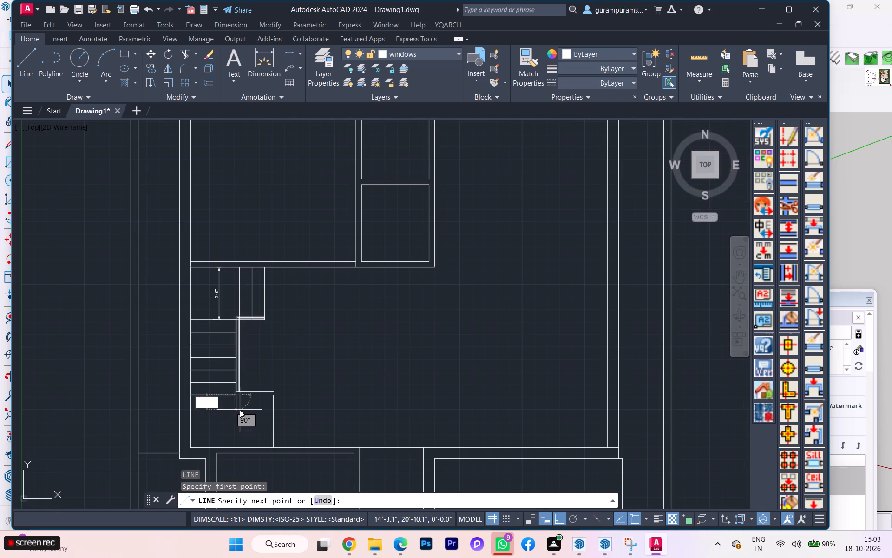
key(Return)
scroll(282, 405, up, 3)
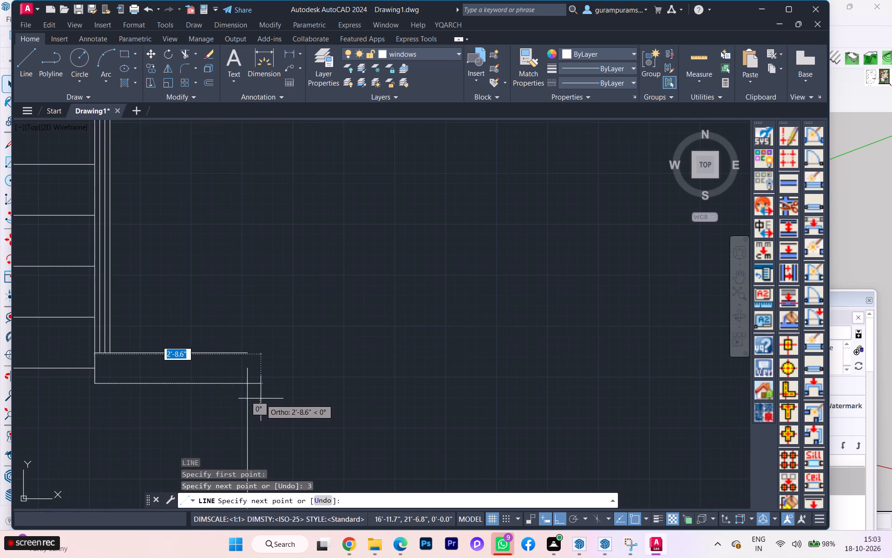
scroll(261, 399, up, 1)
click(242, 376)
key(space)
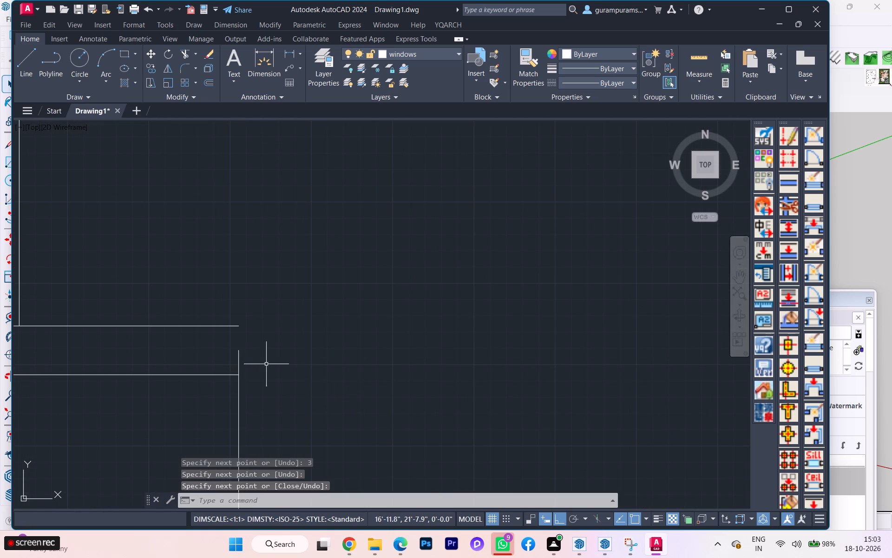
Offset the new horizontal line at the railing's lower end upward three times in succession at 1" spacing.
scroll(439, 360, down, 2)
scroll(316, 373, up, 1)
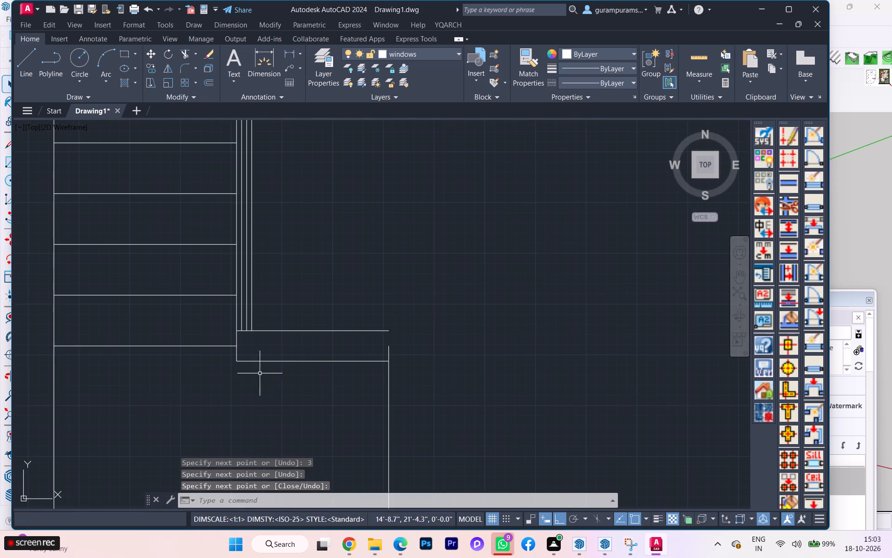
scroll(214, 362, up, 1)
scroll(214, 362, down, 1)
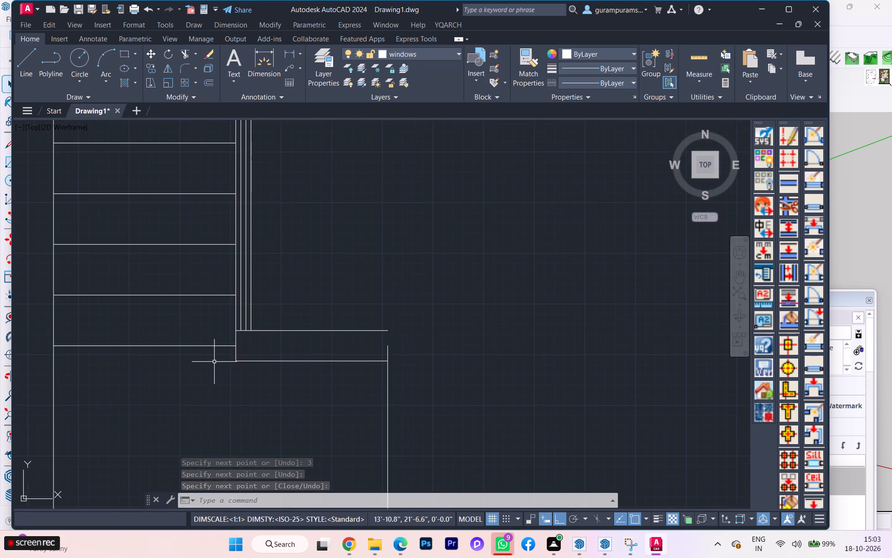
scroll(214, 362, down, 2)
scroll(214, 362, up, 4)
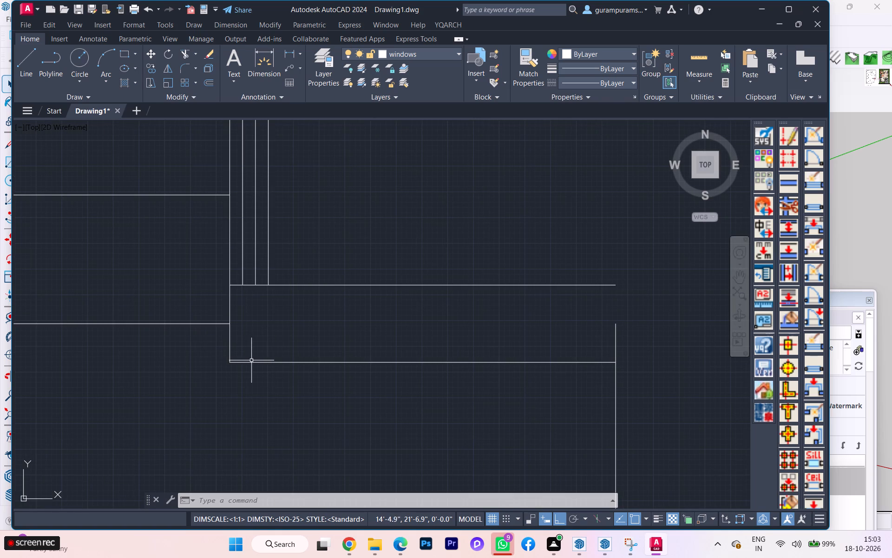
click(299, 364)
key(o)
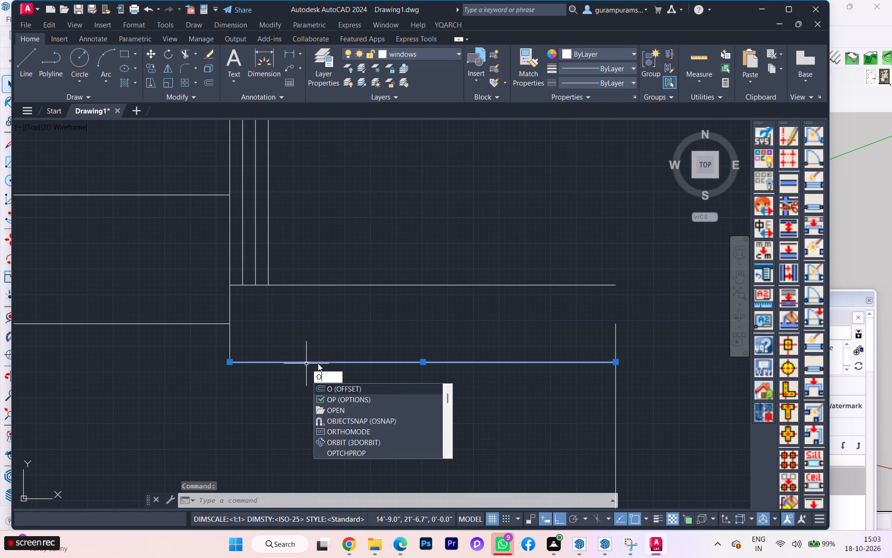
click(345, 388)
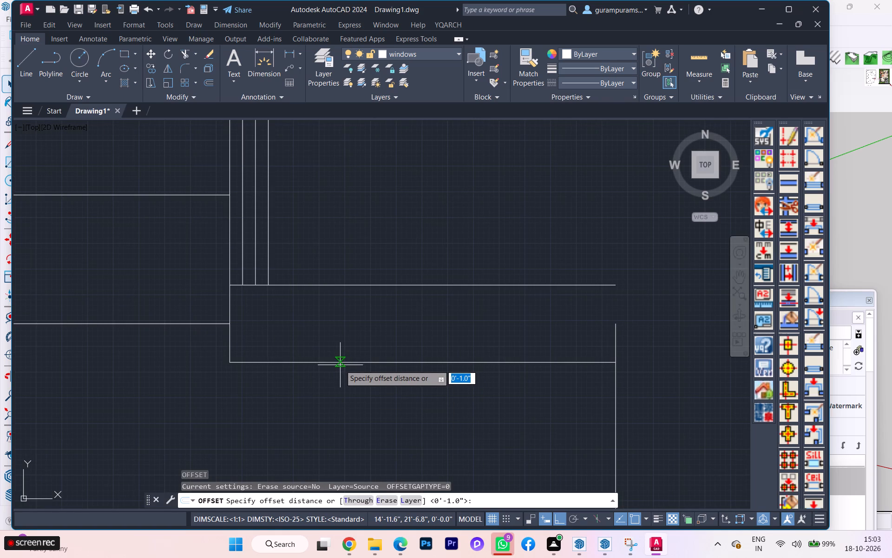
scroll(341, 359, up, 3)
click(334, 375)
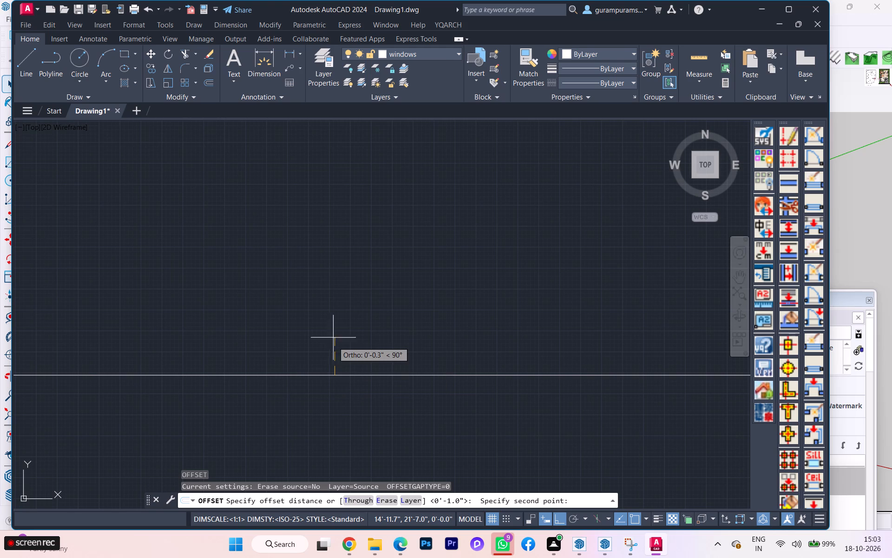
key(1)
key(Return)
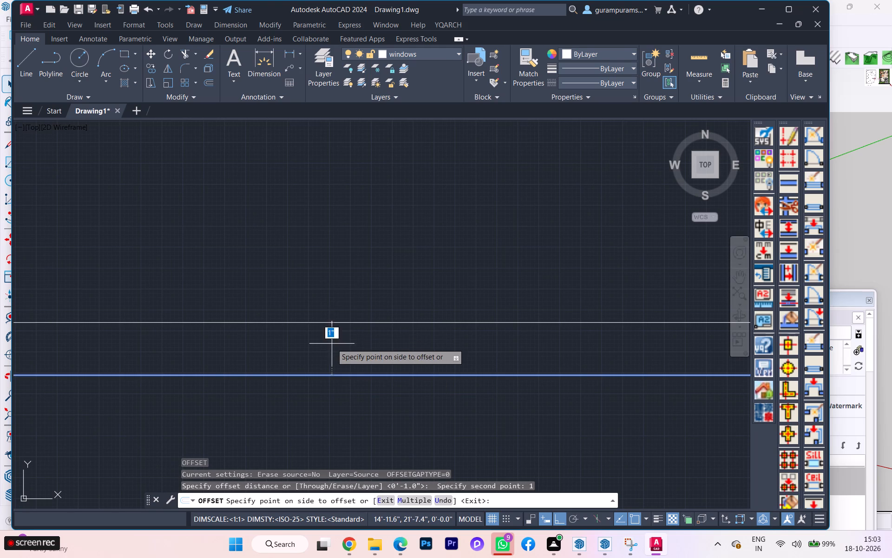
click(328, 322)
click(328, 322)
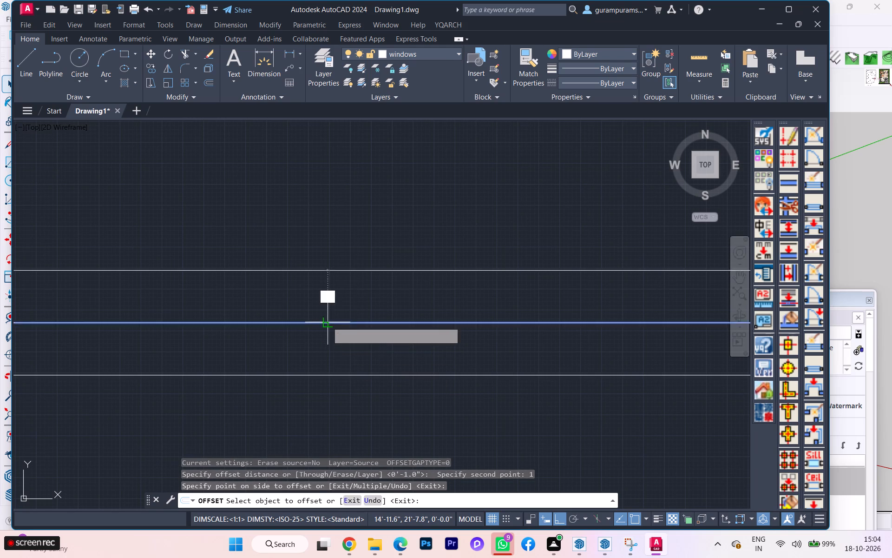
click(328, 314)
click(337, 271)
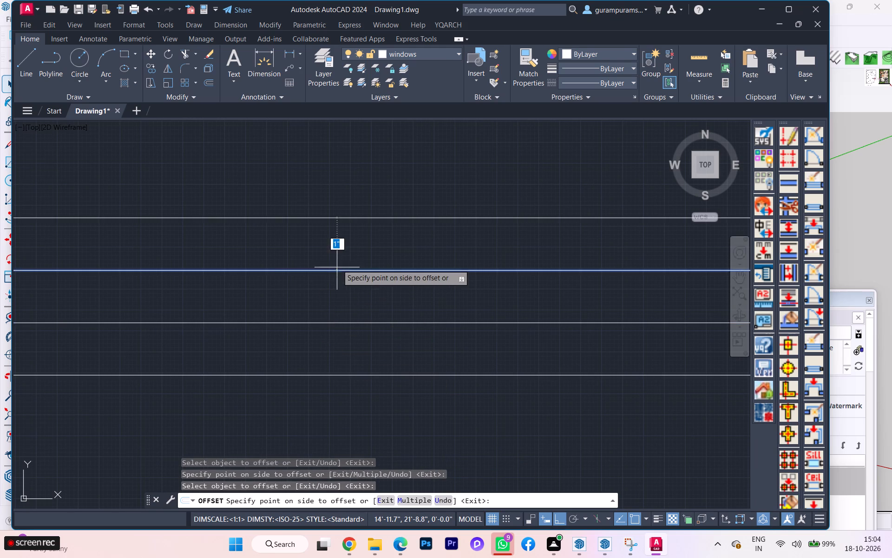
click(338, 254)
scroll(398, 284, down, 2)
scroll(335, 324, down, 2)
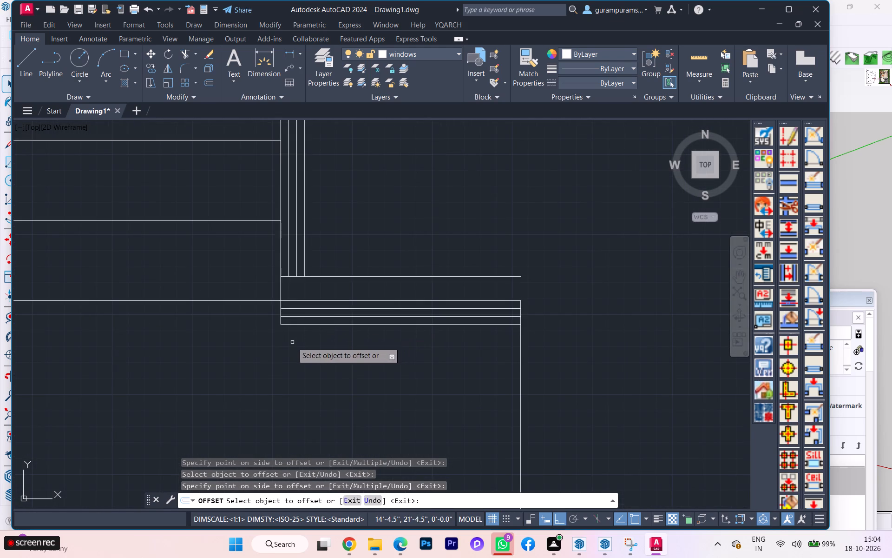
click(289, 265)
key(Escape)
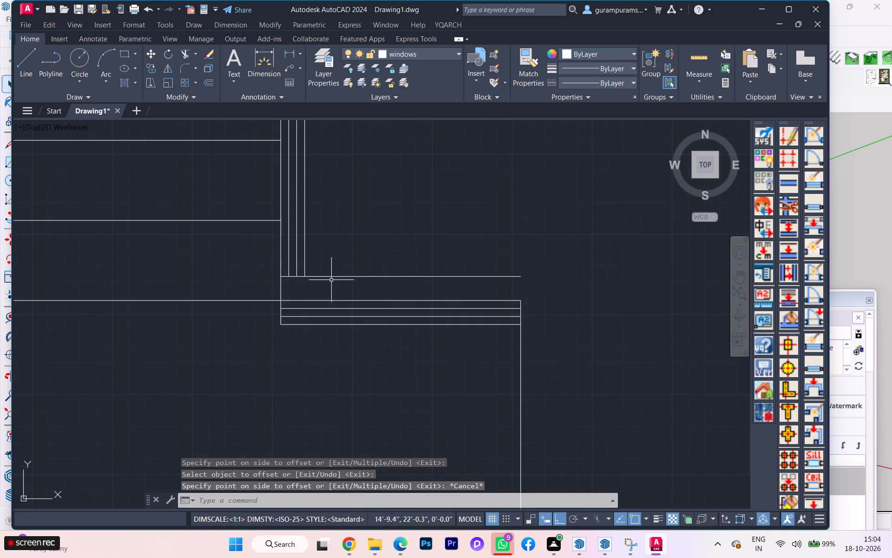
Extend the railing's three outer vertical lines down to the lowest horizontal railing line at the stairwell's lower corner.
key(e)
key(x)
key(Return)
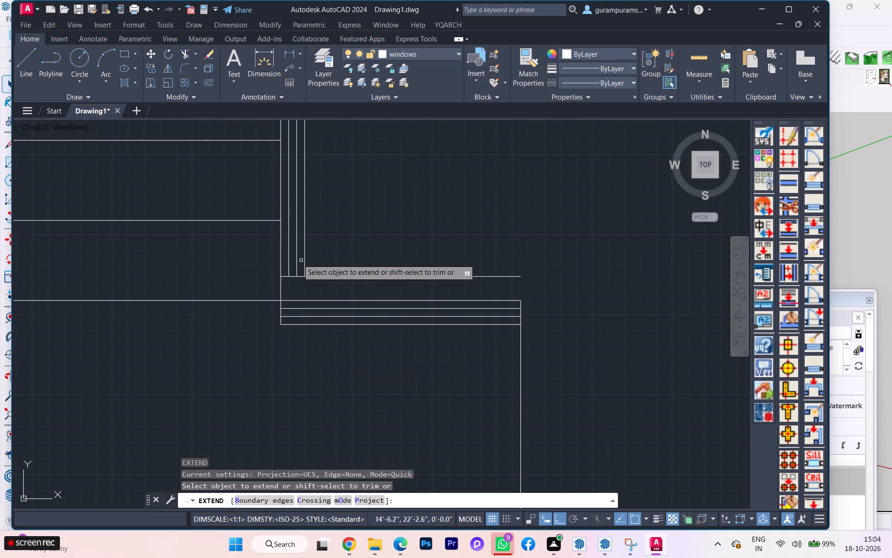
click(286, 260)
click(309, 258)
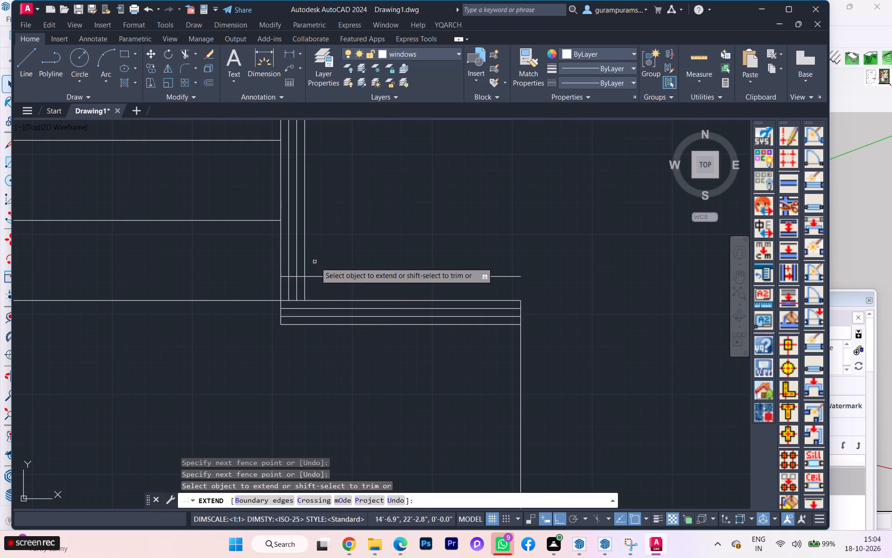
scroll(340, 277, down, 1)
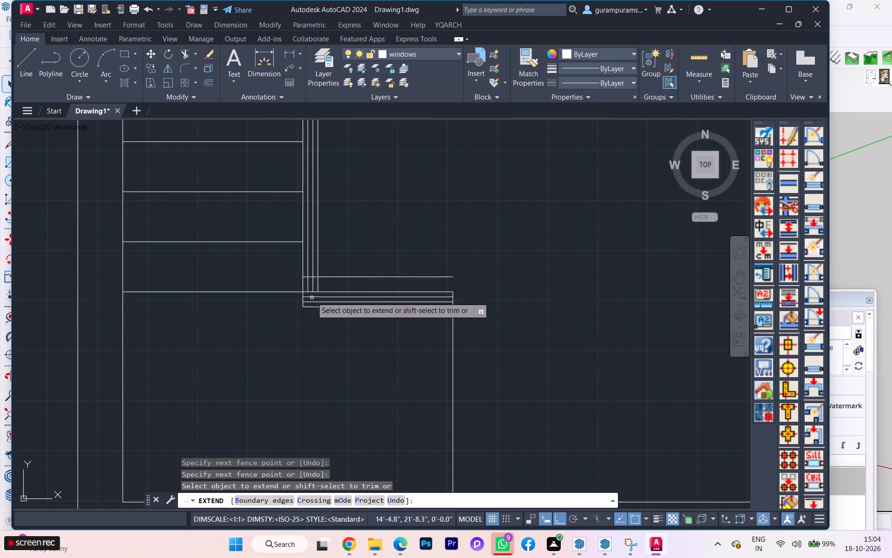
click(299, 277)
click(334, 272)
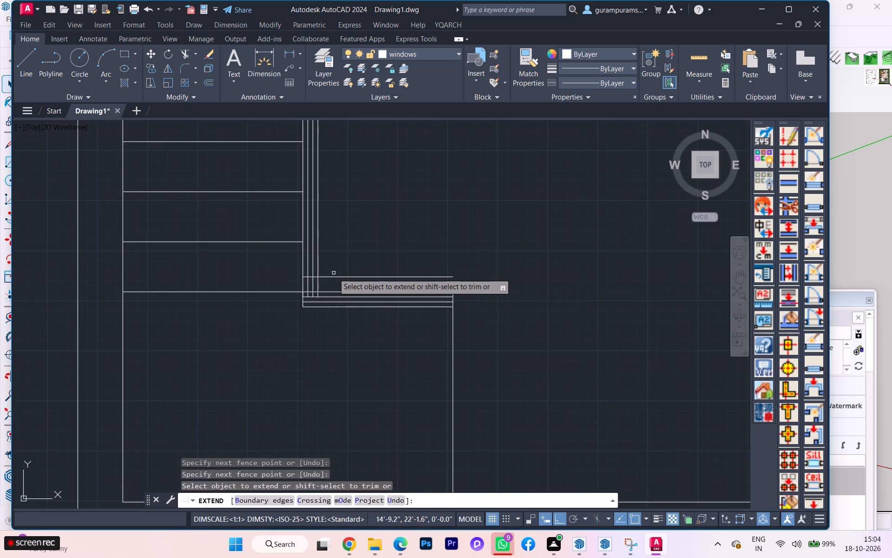
click(294, 279)
click(339, 279)
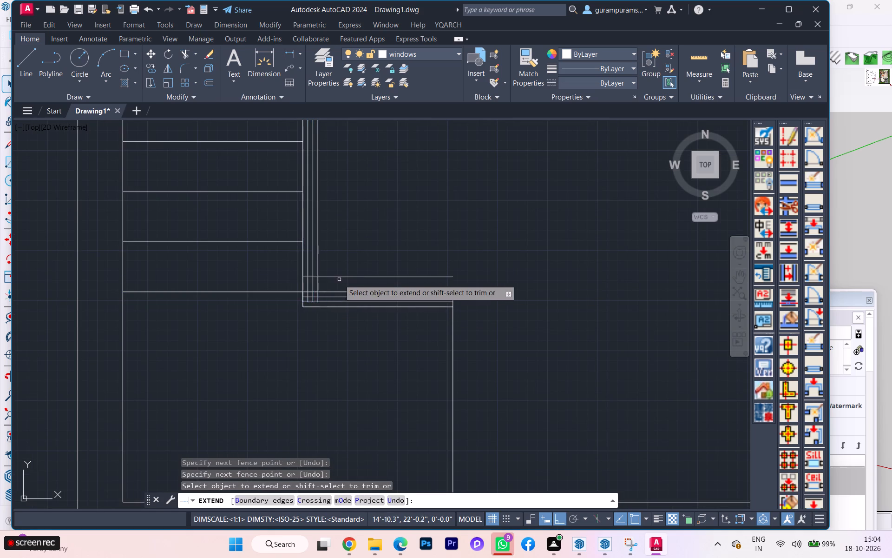
click(293, 281)
click(351, 279)
key(Escape)
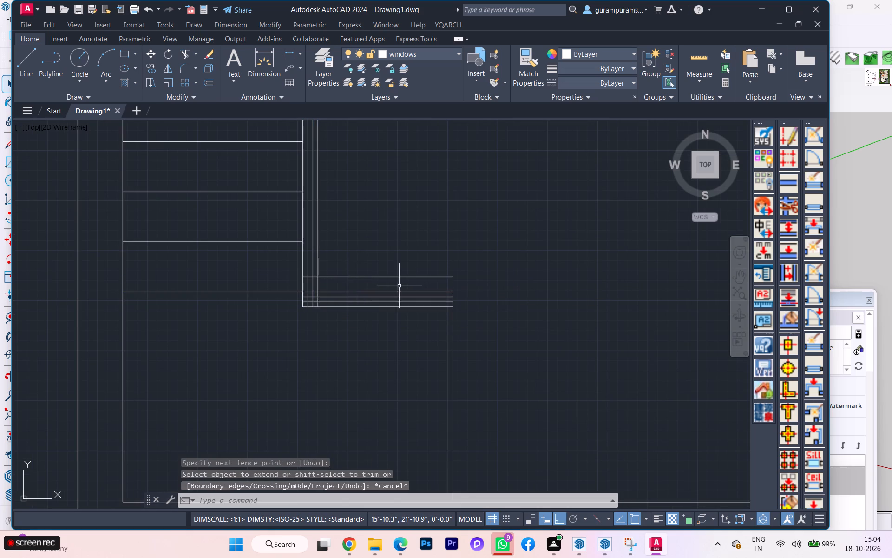
Erase the stray horizontal line just above the horizontal railing lines at the stairwell's lower corner.
scroll(401, 286, up, 1)
click(401, 286)
click(379, 255)
key(Delete)
scroll(409, 277, down, 2)
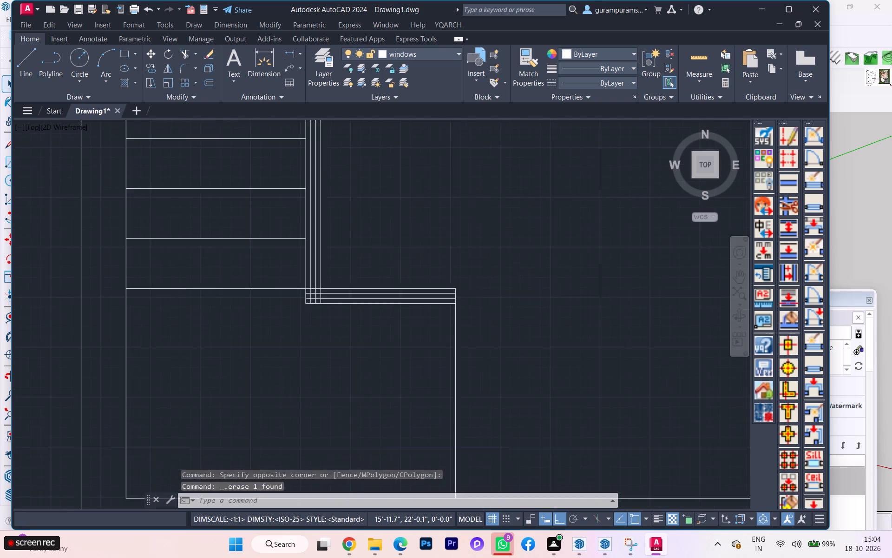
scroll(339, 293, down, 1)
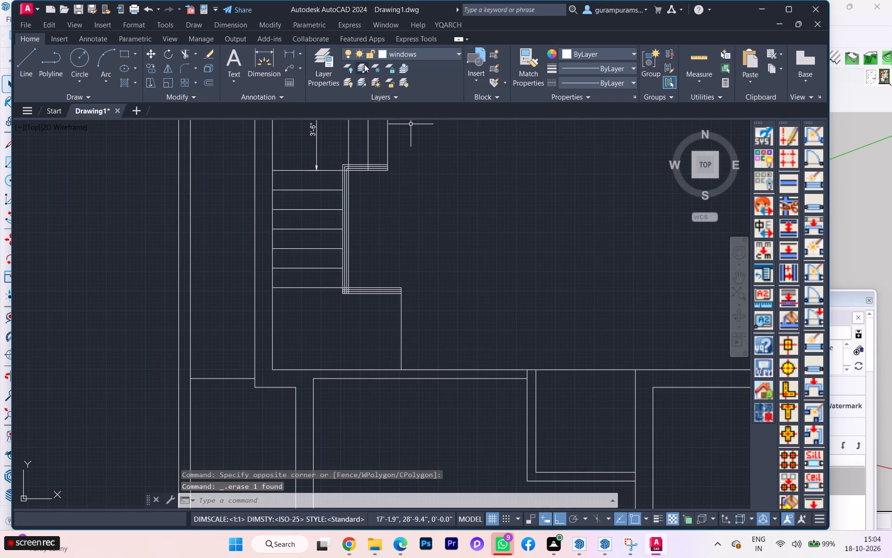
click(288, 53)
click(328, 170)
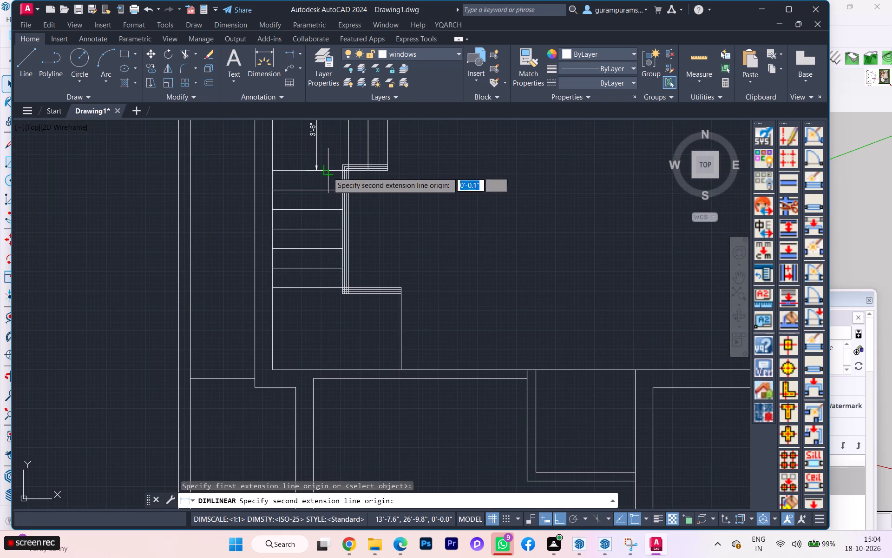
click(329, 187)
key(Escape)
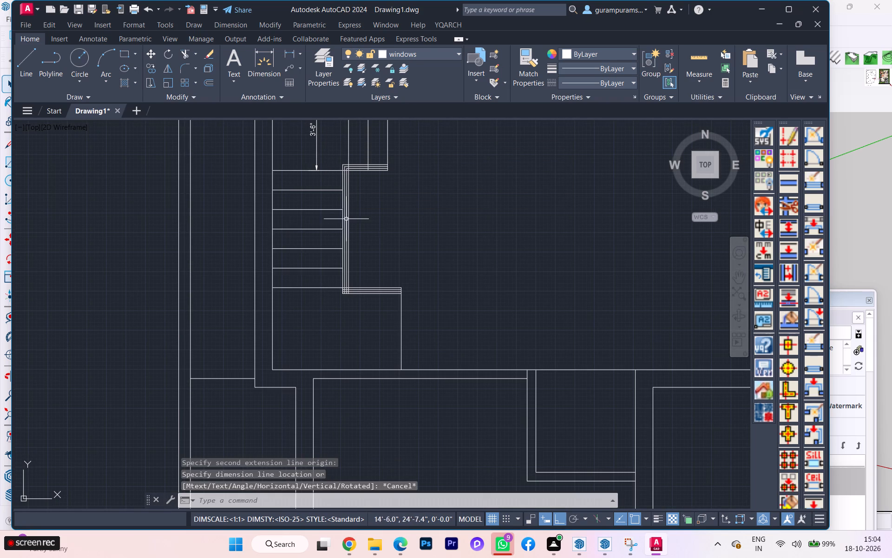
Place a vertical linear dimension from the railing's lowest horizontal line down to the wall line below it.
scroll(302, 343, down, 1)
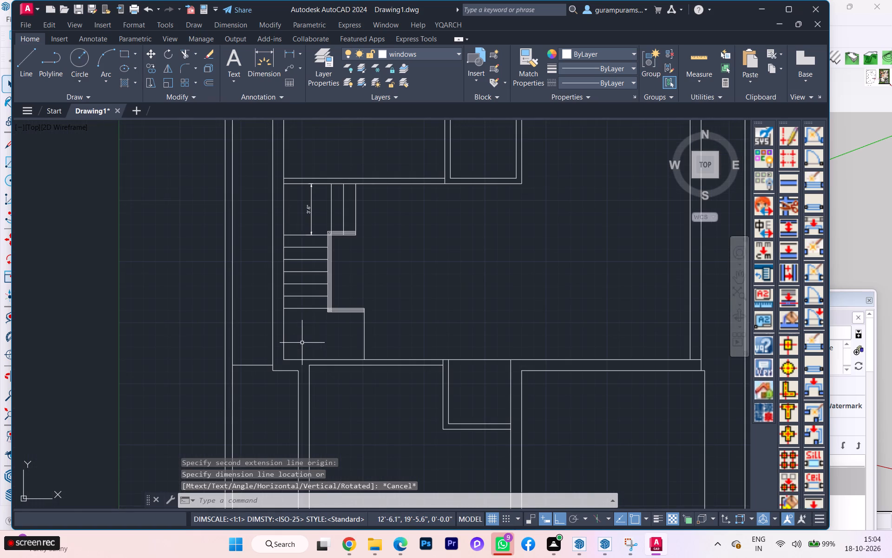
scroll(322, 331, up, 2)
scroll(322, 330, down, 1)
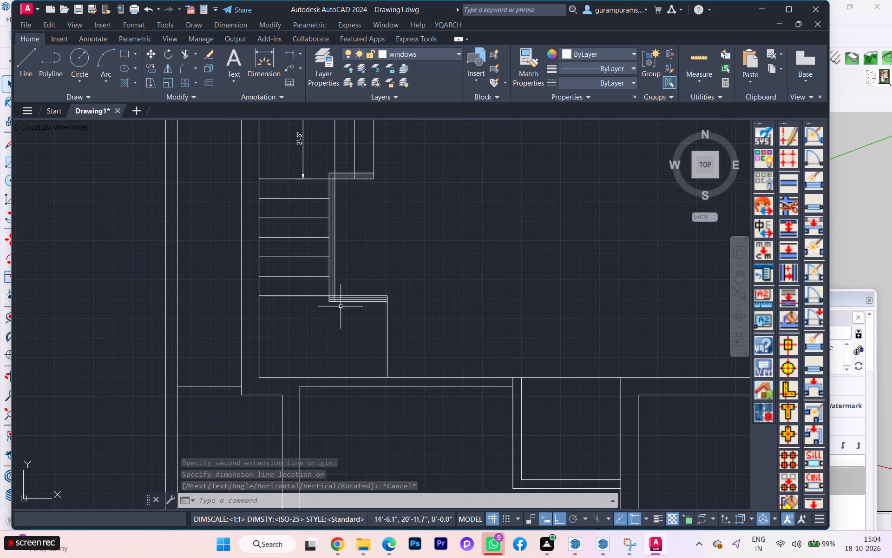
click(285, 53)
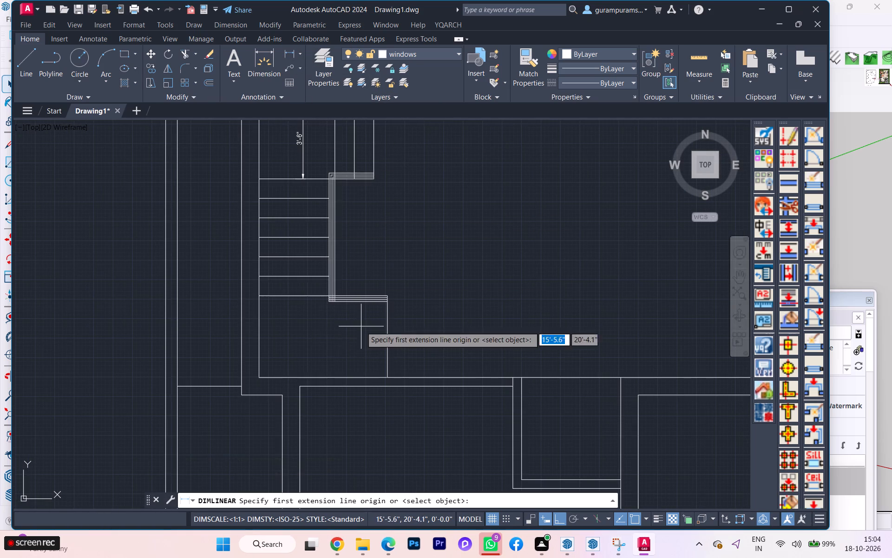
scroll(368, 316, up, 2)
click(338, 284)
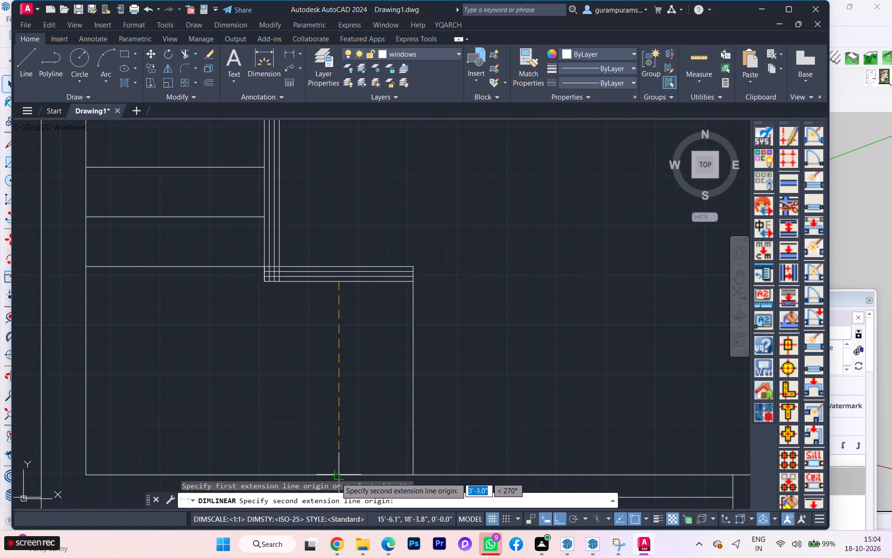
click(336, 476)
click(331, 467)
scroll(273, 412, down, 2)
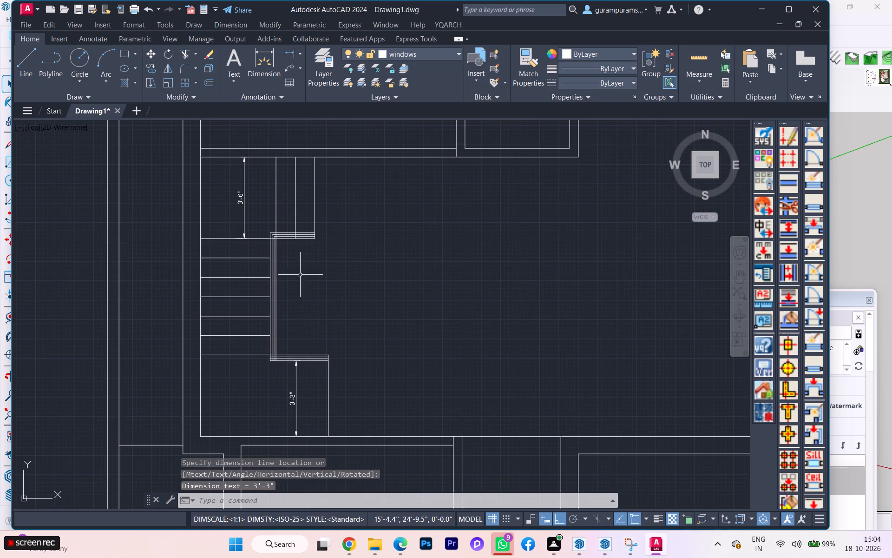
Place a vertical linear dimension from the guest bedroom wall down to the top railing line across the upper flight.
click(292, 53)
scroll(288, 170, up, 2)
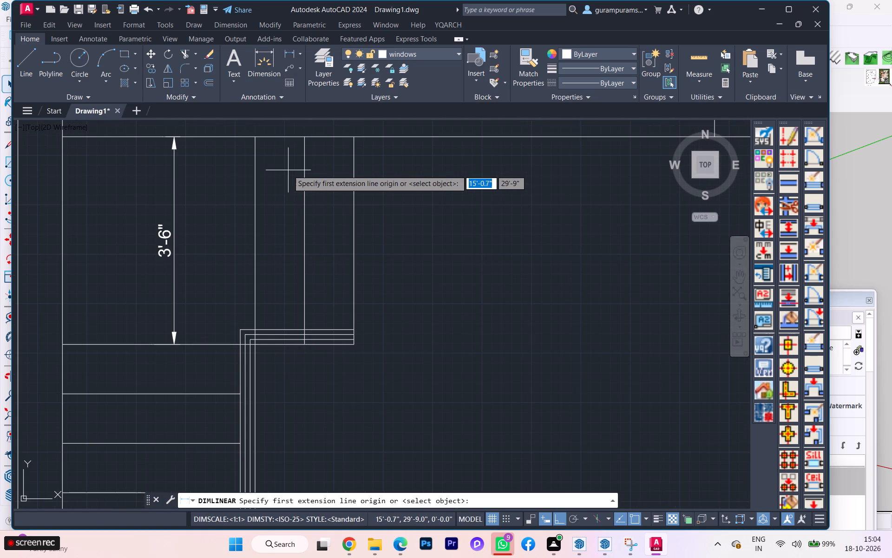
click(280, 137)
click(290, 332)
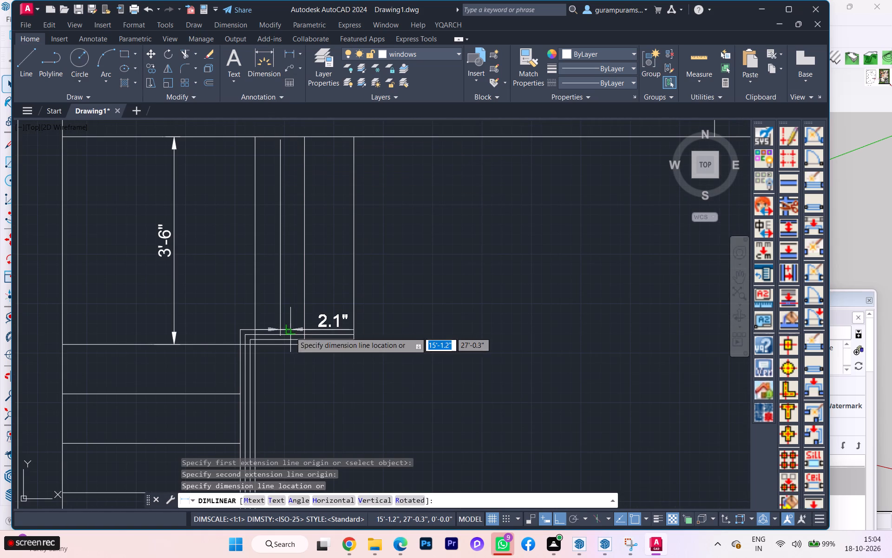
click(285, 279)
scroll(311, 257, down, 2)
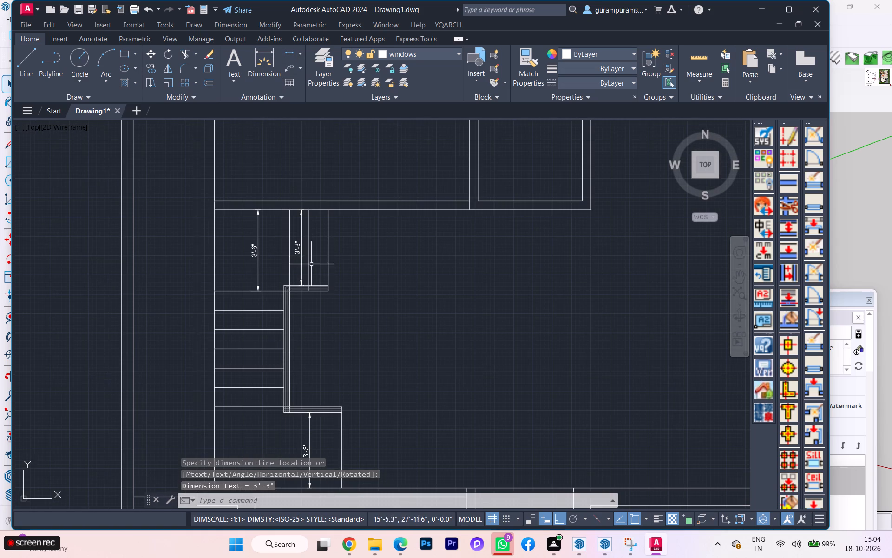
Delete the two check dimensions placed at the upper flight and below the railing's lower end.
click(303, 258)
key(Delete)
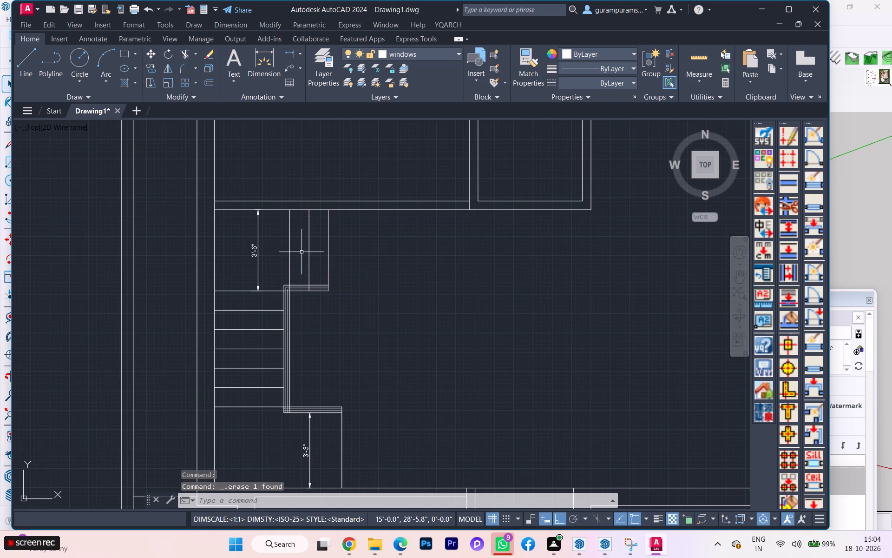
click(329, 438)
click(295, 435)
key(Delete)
Examine the staircase in the reference ground floor plan and compare it with the drawn stairwell.
scroll(378, 291, down, 1)
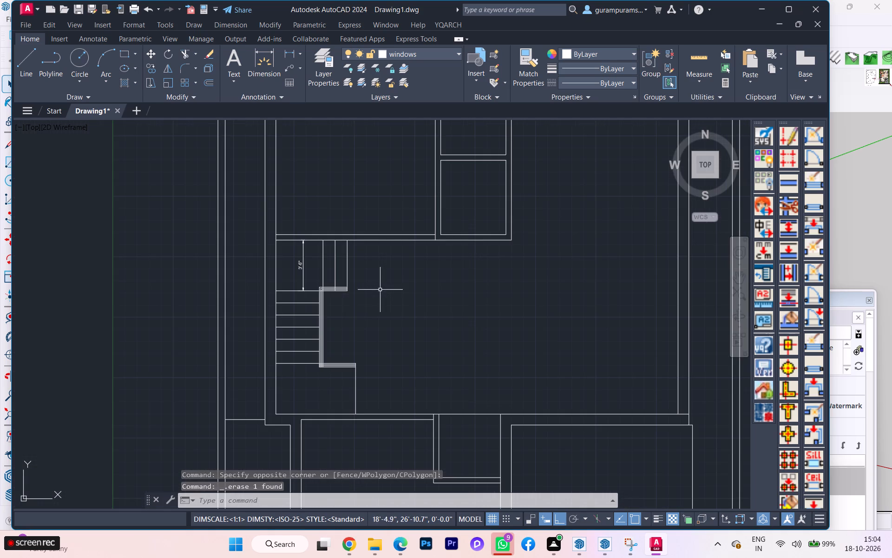
scroll(312, 391, up, 1)
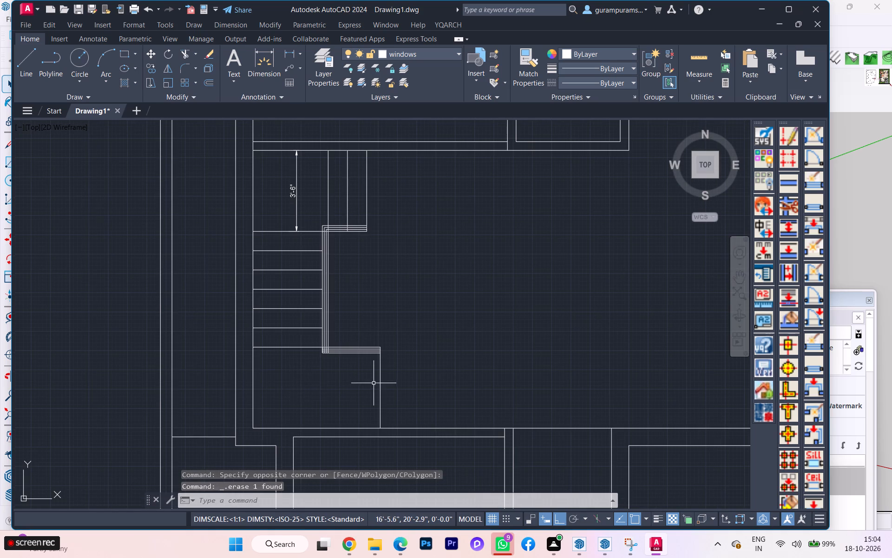
scroll(374, 371, up, 1)
scroll(368, 374, down, 3)
scroll(282, 379, down, 1)
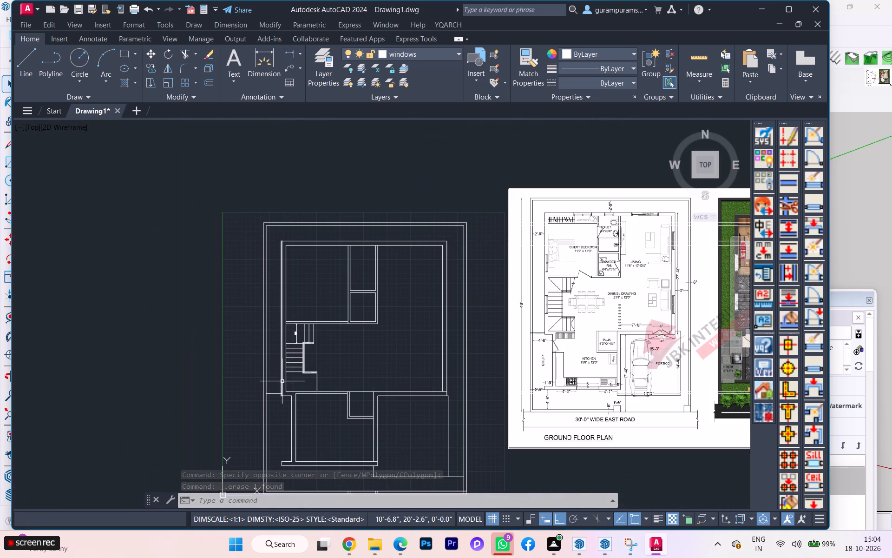
scroll(574, 339, up, 2)
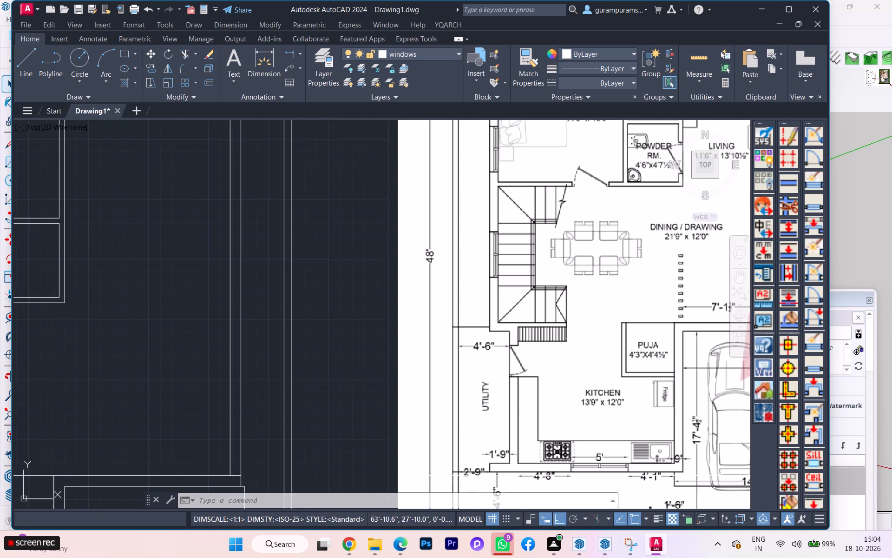
scroll(231, 384, down, 2)
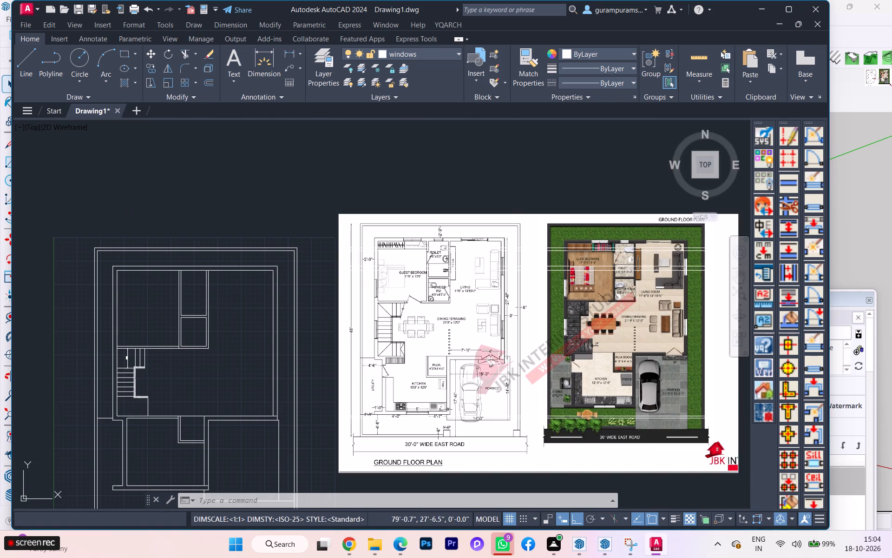
scroll(16, 426, up, 3)
Trim the crossing railing line segments at the stairwell's lower corner to form nested corners, leaving the outermost vertical line untrimmed.
scroll(389, 318, up, 3)
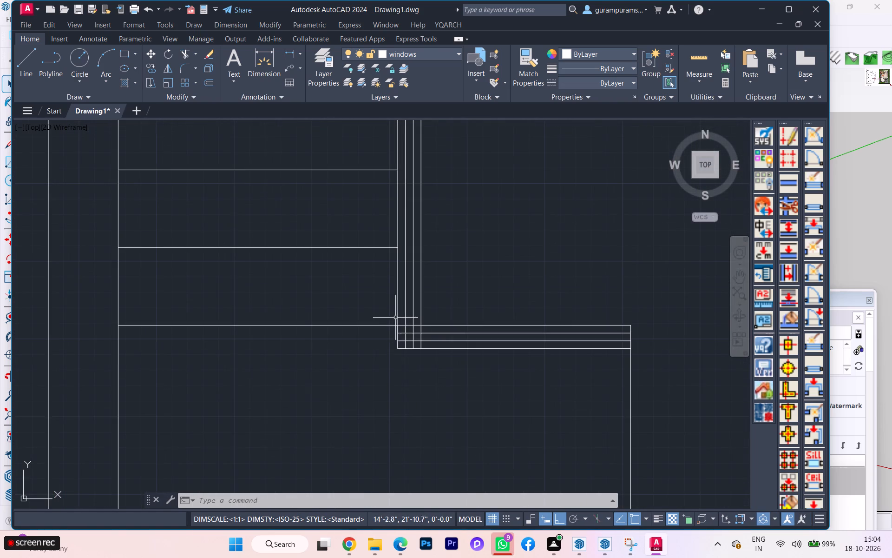
scroll(413, 345, up, 1)
text(tr)
key(Return)
scroll(416, 346, up, 1)
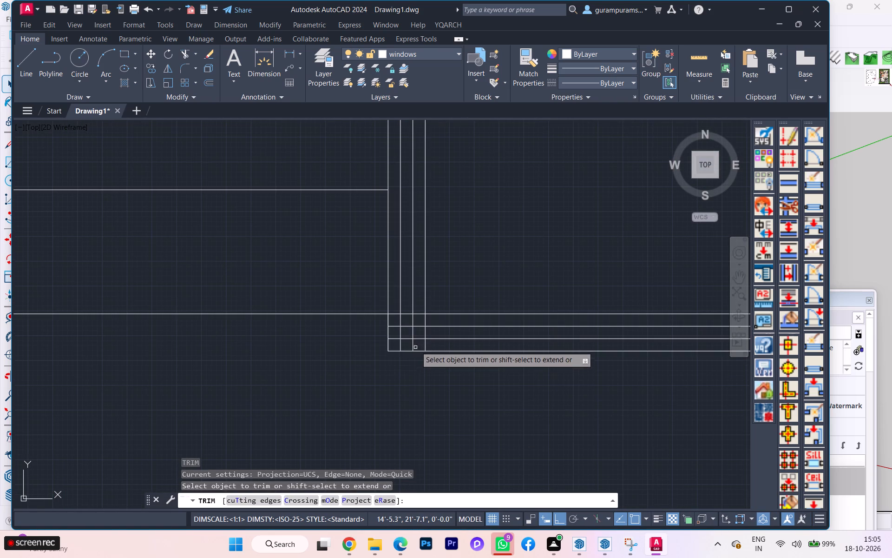
scroll(416, 346, up, 1)
click(399, 290)
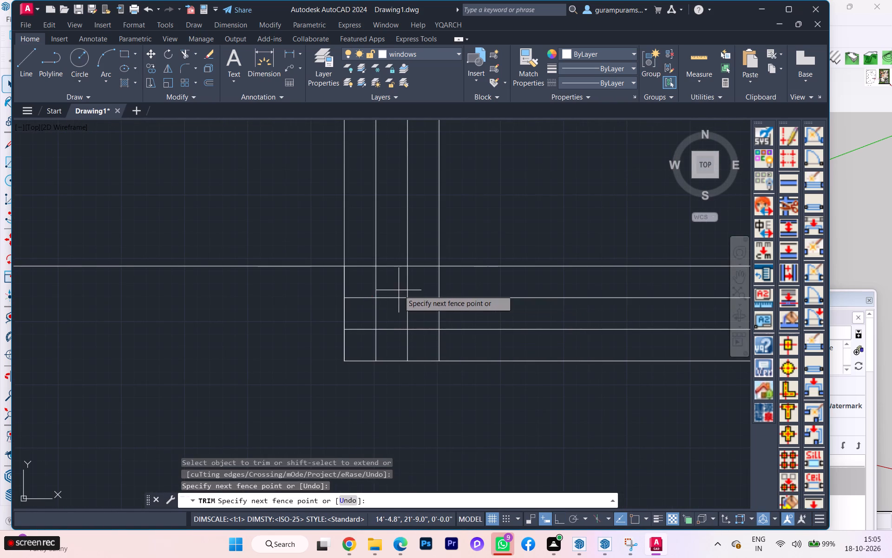
click(408, 310)
click(355, 293)
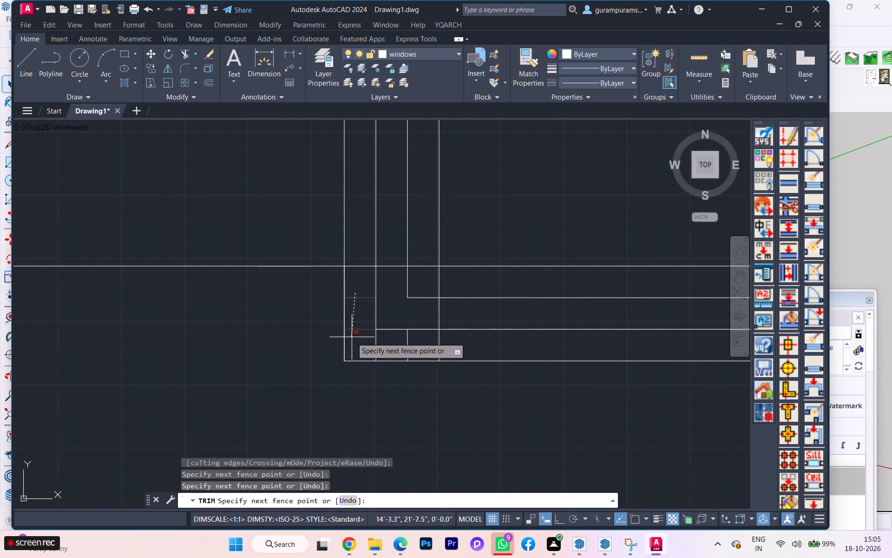
click(354, 339)
click(363, 340)
click(423, 346)
scroll(395, 346, down, 1)
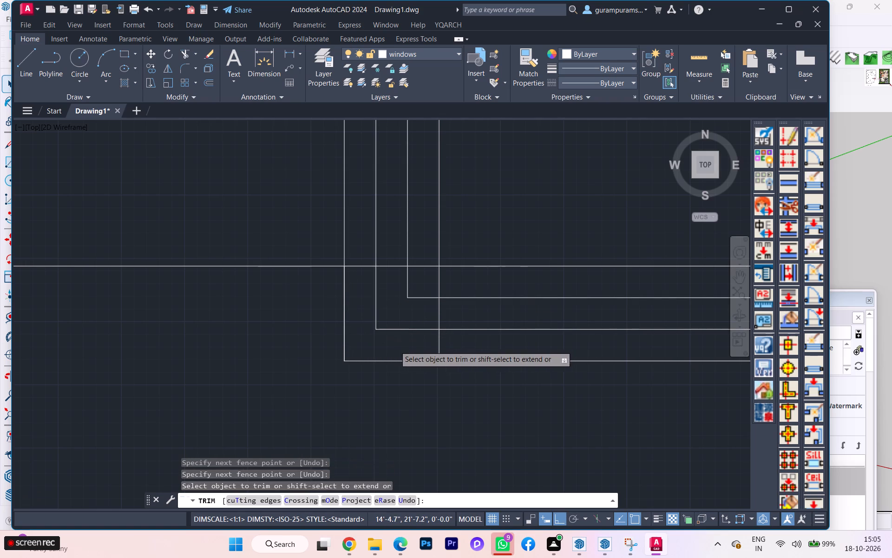
scroll(395, 346, down, 1)
key(space)
Inspect the trimmed lower railing corner and the railing lines along the stairwell.
scroll(376, 365, down, 2)
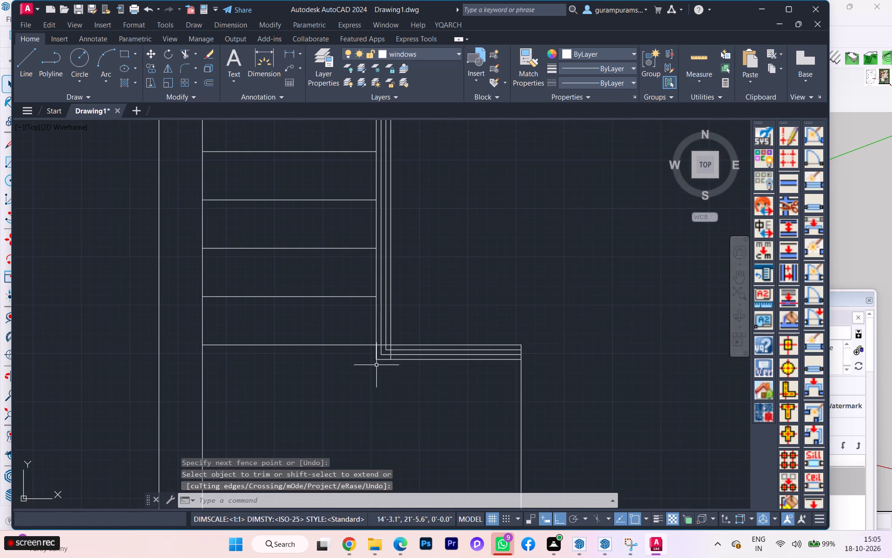
scroll(376, 365, down, 1)
scroll(415, 355, up, 2)
scroll(385, 303, down, 1)
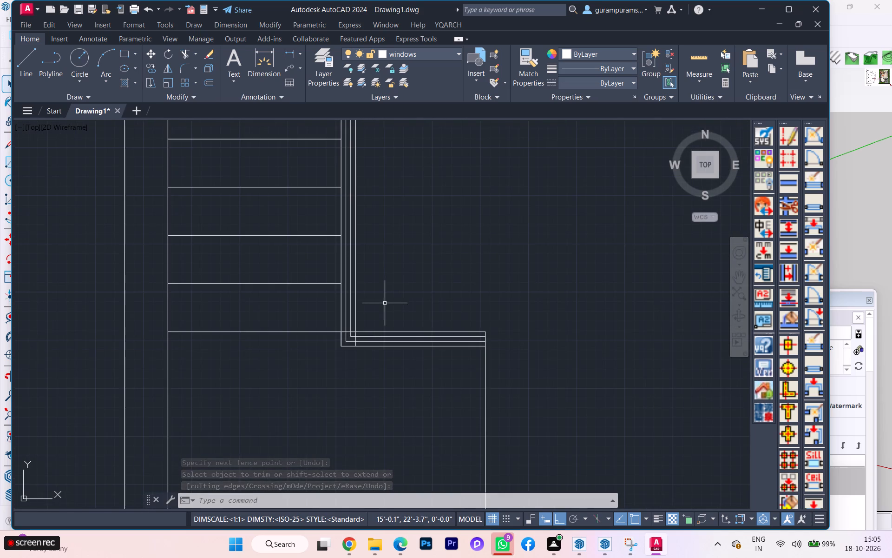
scroll(381, 319, down, 1)
scroll(332, 352, down, 1)
scroll(362, 342, up, 1)
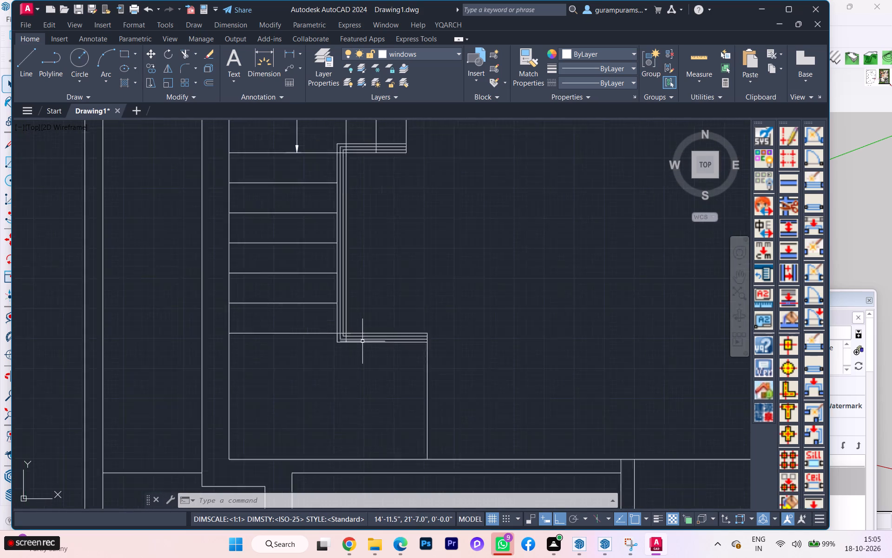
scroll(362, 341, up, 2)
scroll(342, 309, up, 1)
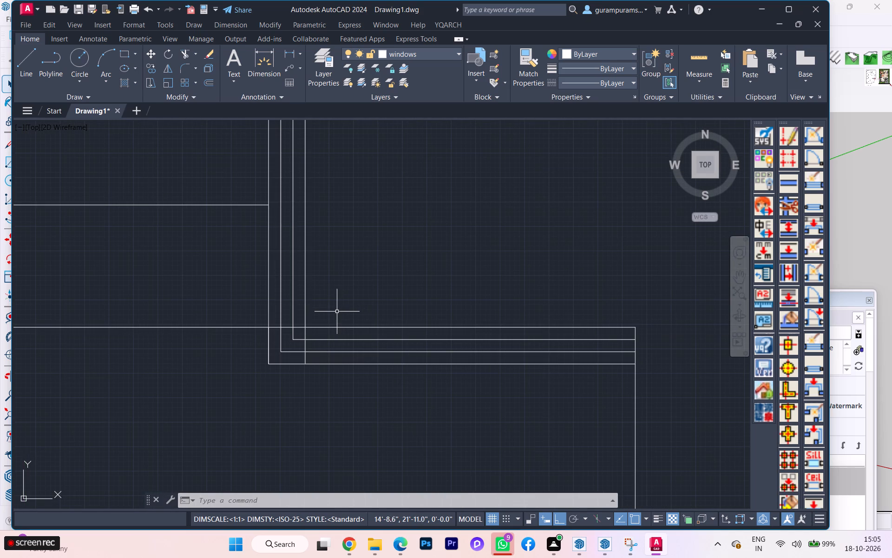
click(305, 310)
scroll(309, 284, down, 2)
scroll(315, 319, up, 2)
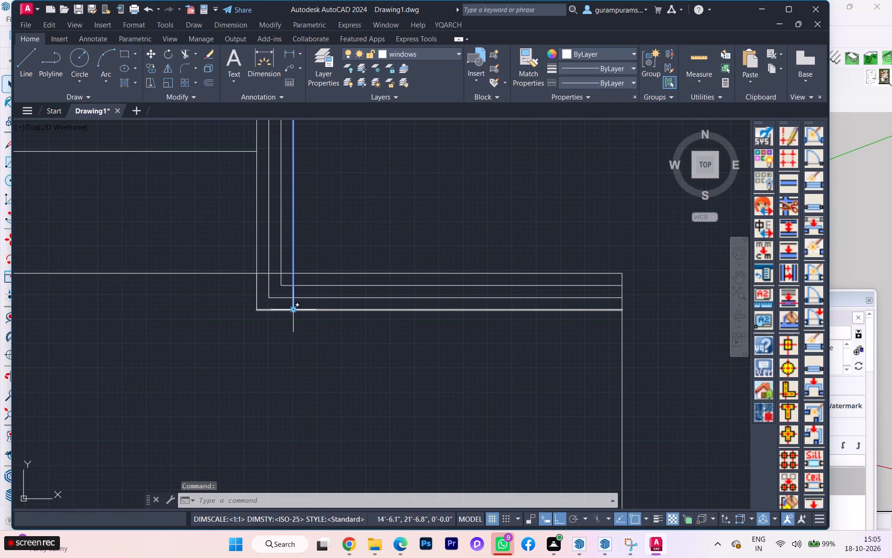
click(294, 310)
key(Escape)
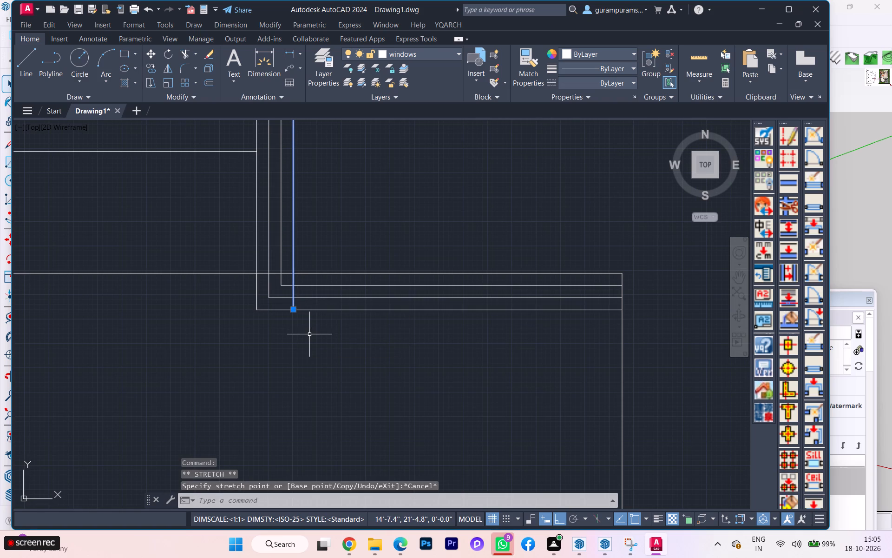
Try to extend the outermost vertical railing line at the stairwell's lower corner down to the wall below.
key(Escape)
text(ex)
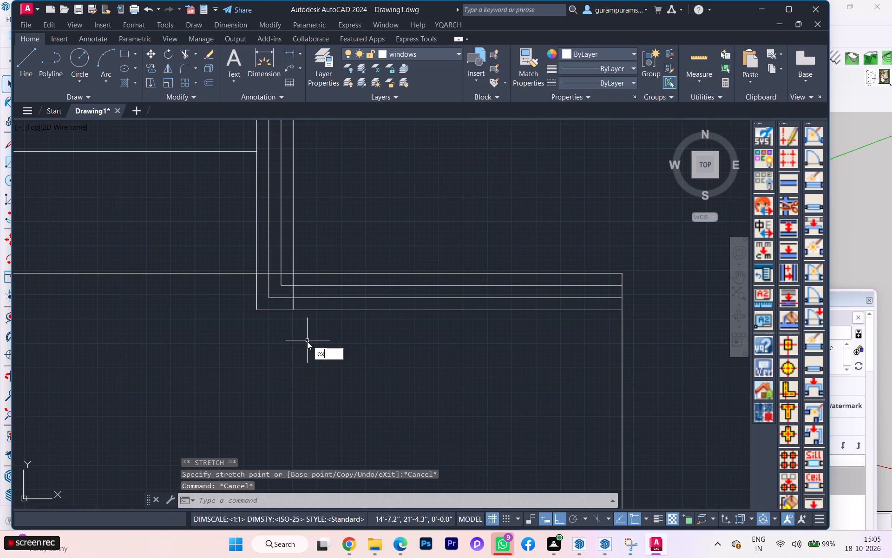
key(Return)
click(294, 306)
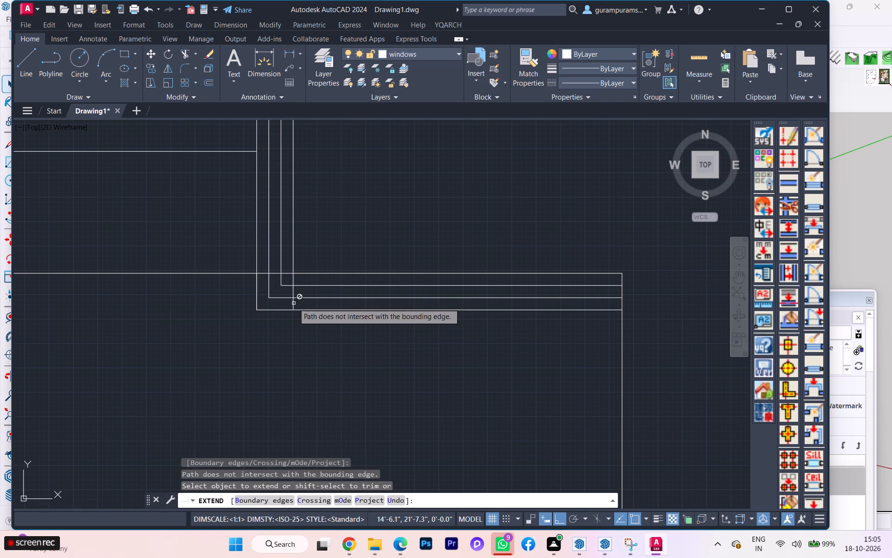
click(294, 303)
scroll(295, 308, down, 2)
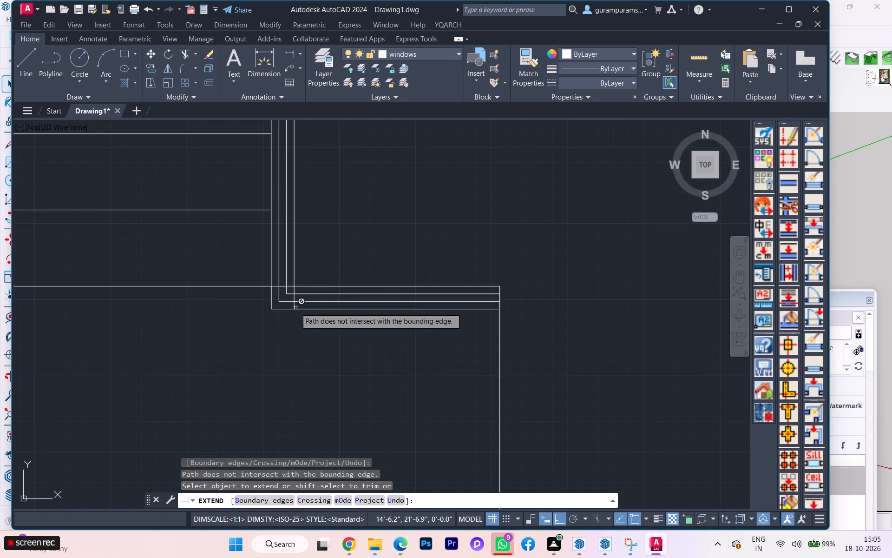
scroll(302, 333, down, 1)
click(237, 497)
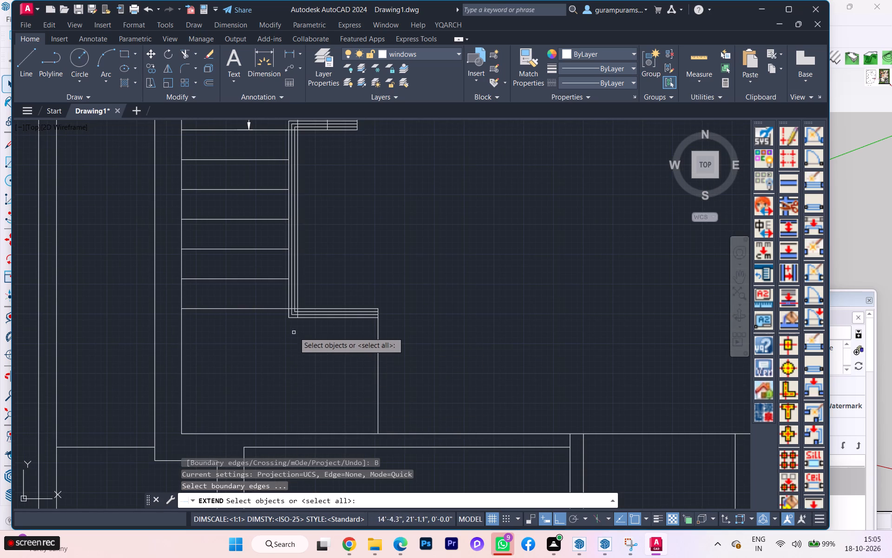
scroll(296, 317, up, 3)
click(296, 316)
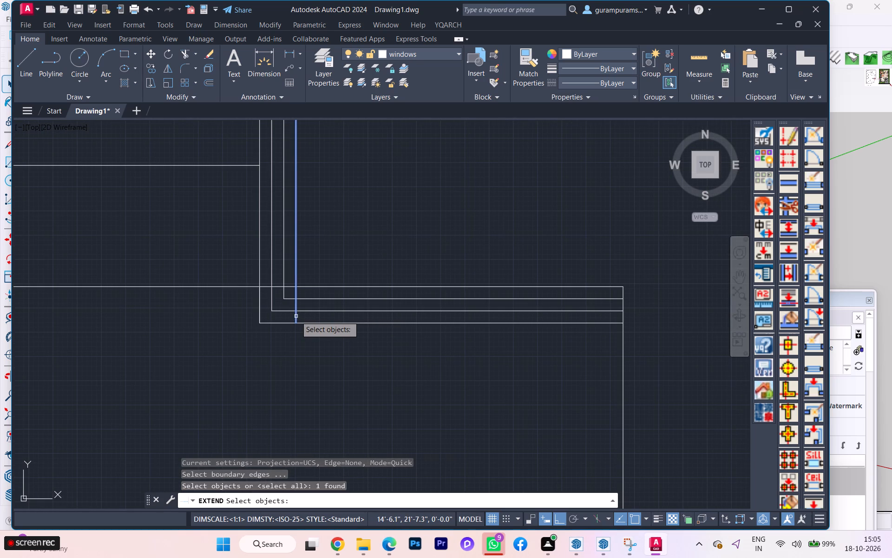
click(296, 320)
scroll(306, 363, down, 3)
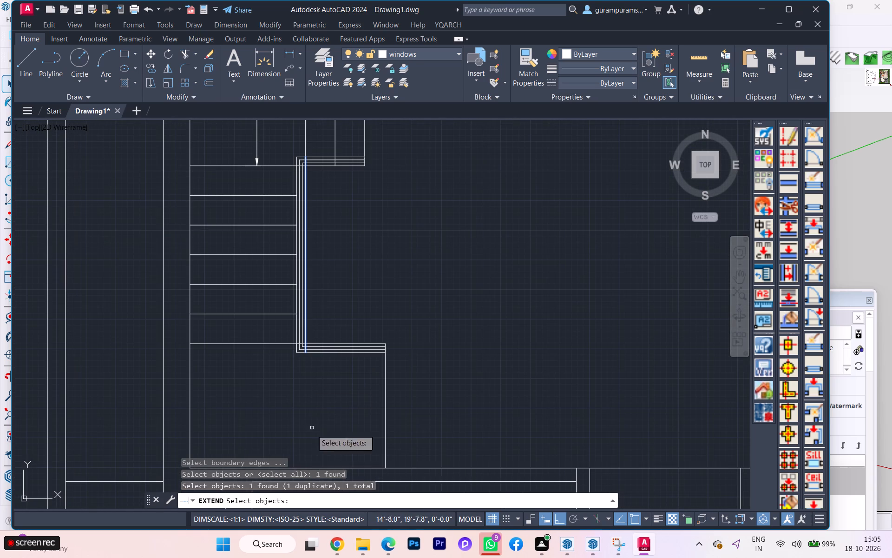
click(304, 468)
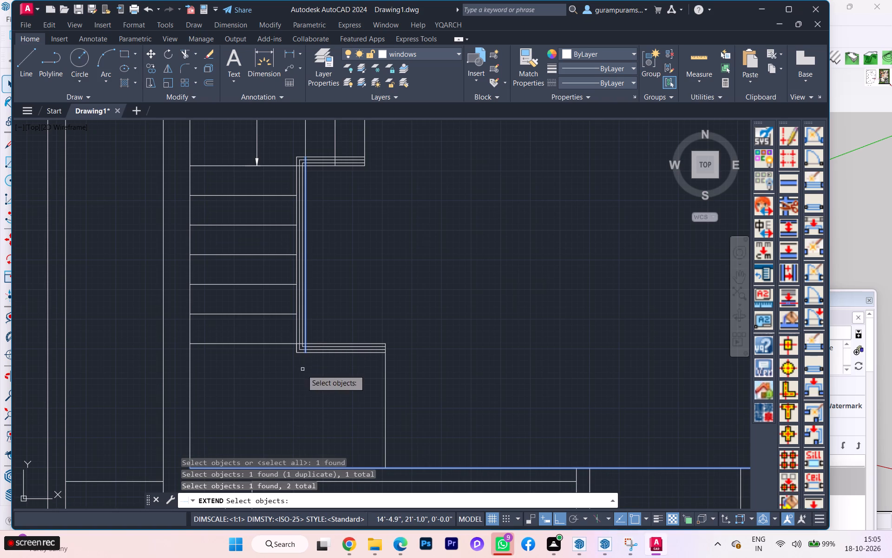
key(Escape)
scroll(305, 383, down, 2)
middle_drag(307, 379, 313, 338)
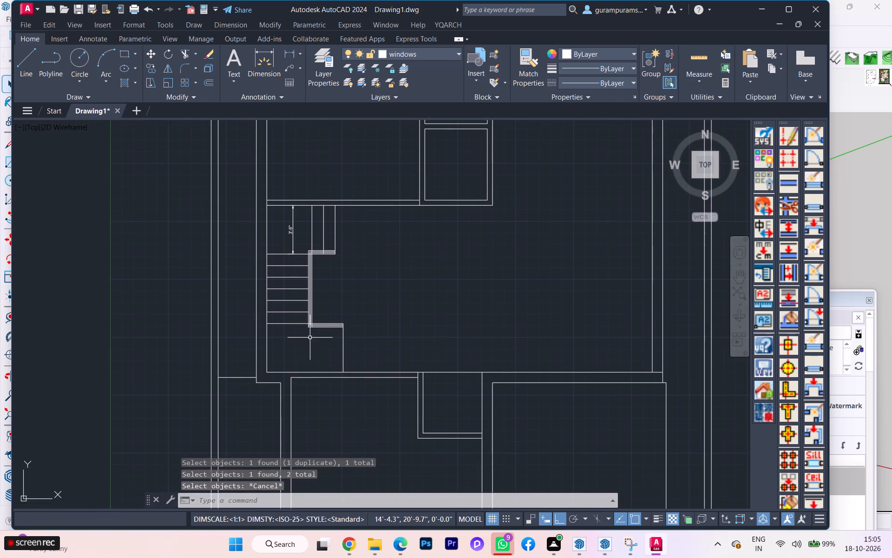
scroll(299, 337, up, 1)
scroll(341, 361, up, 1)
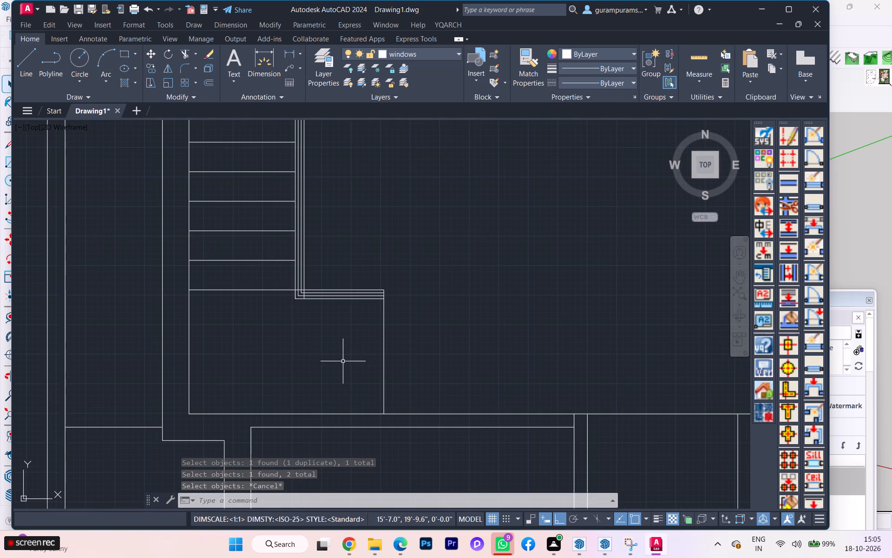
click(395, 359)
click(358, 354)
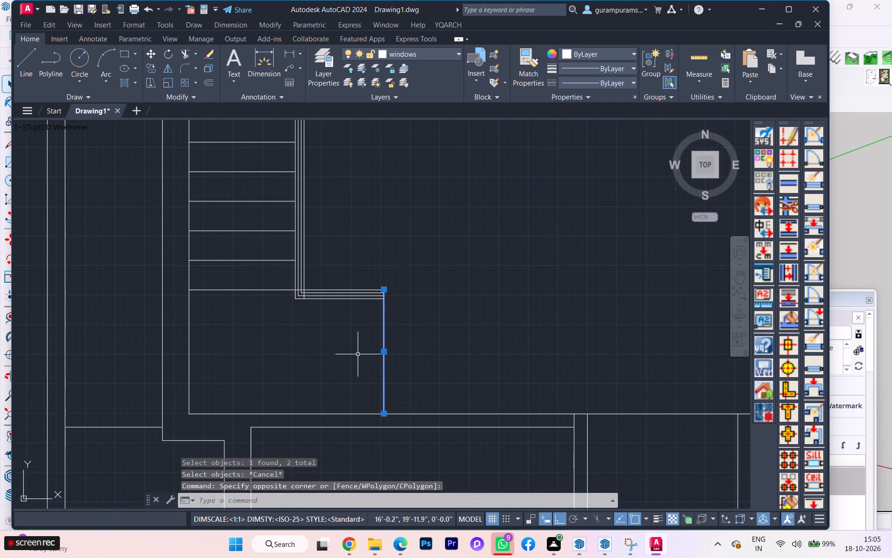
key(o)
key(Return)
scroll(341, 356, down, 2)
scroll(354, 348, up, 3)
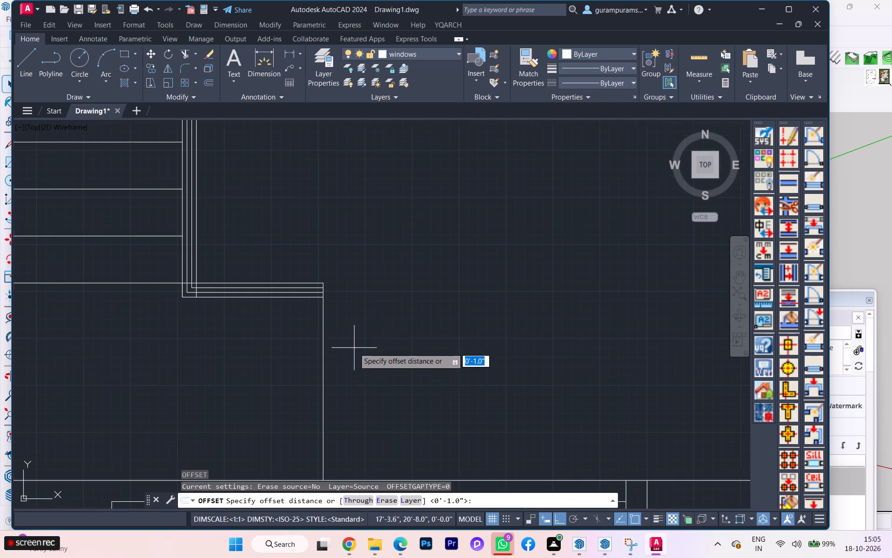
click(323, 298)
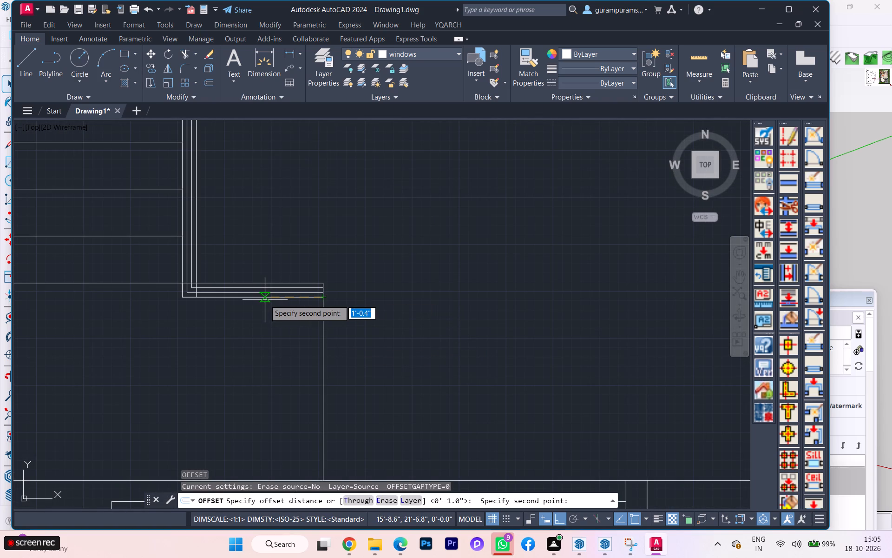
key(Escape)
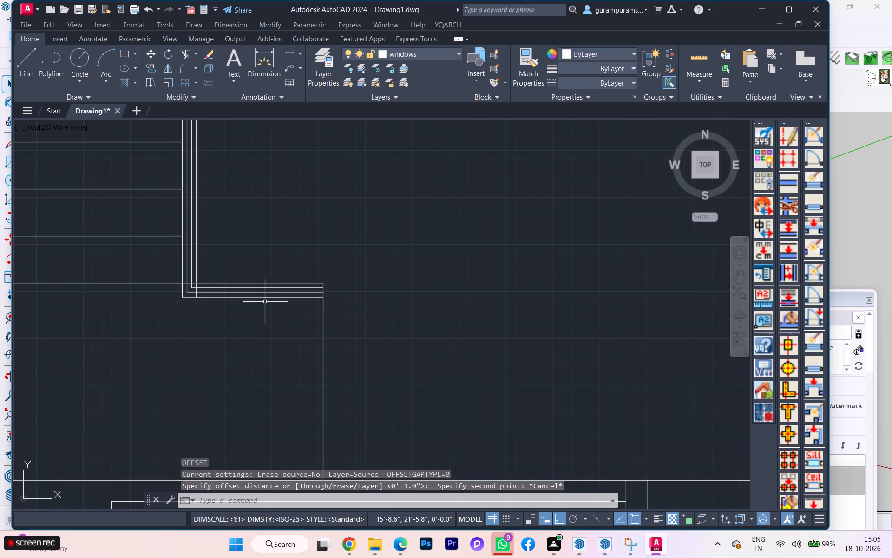
Copy the lower flight's end line as an array of 4 items spaced 10 inches apart toward the main flight.
click(350, 352)
click(295, 346)
key(c)
key(o)
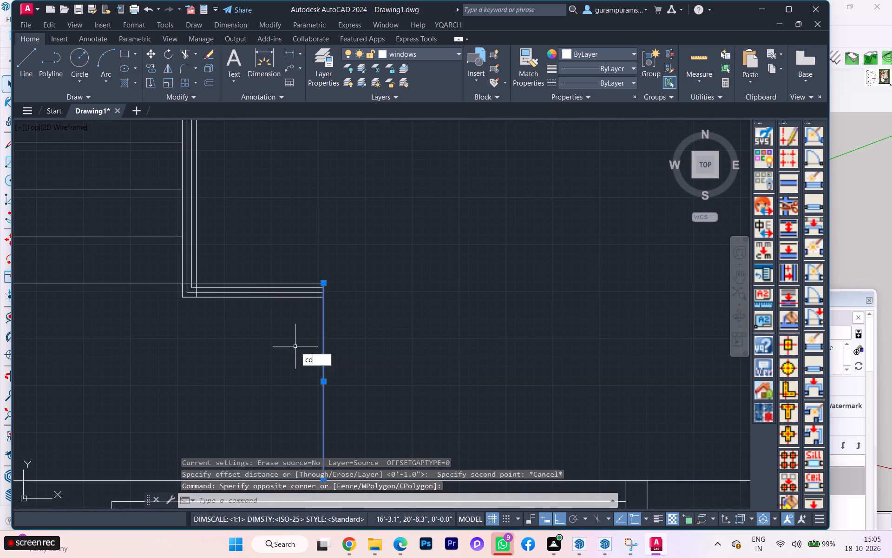
key(Return)
scroll(347, 377, down, 1)
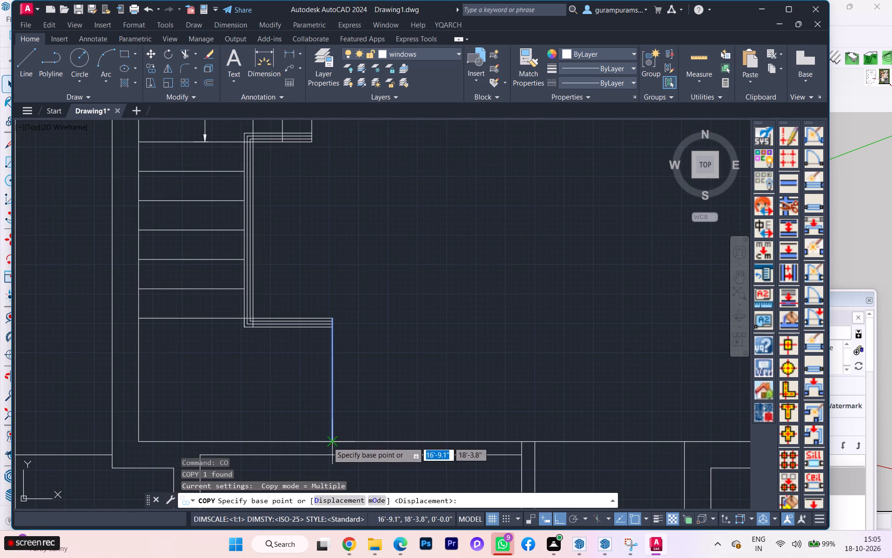
click(329, 440)
key(a)
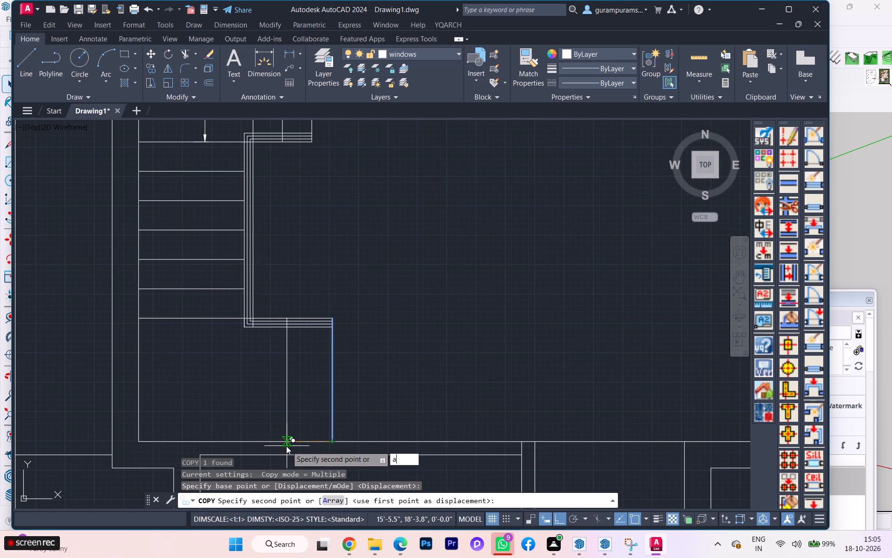
key(Return)
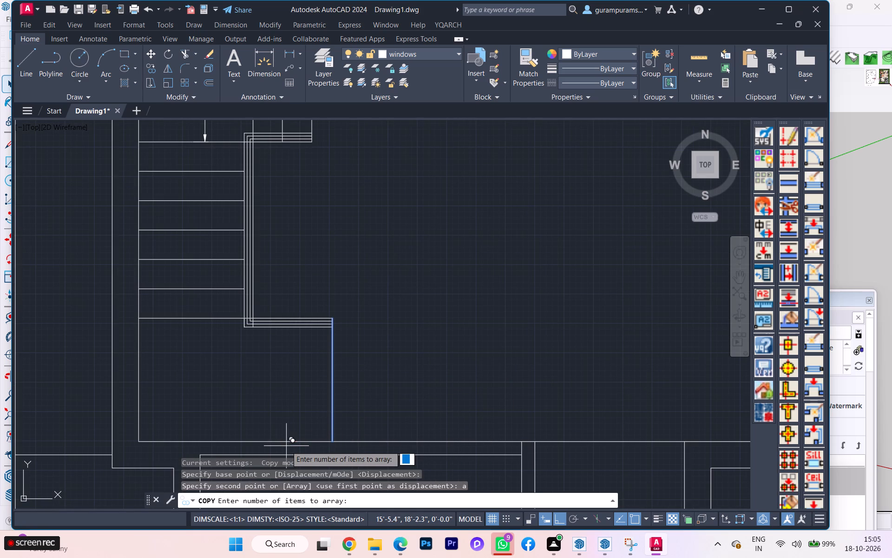
key(3)
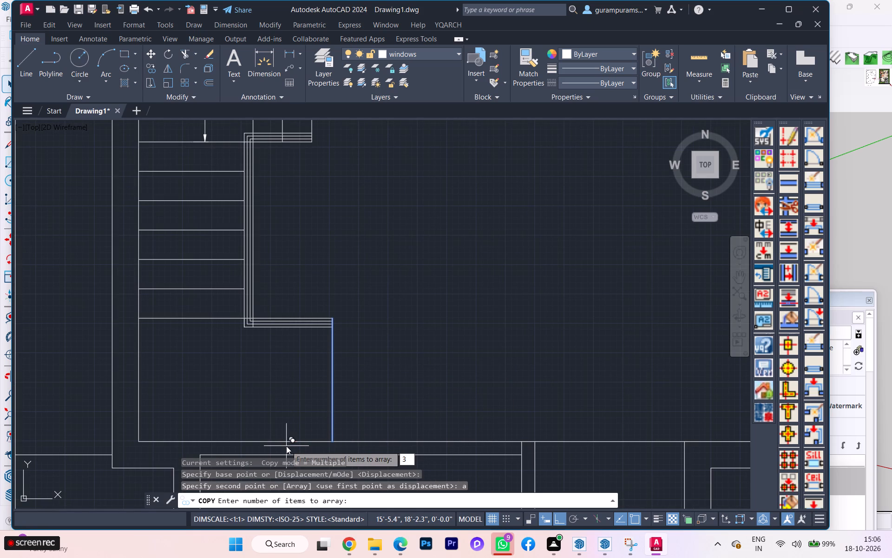
scroll(286, 447, down, 3)
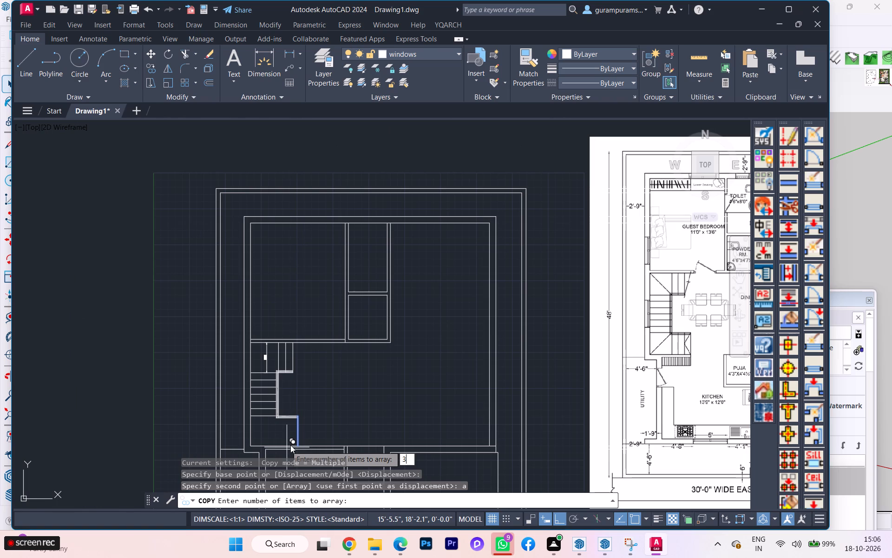
key(BackSpace)
key(4)
key(Return)
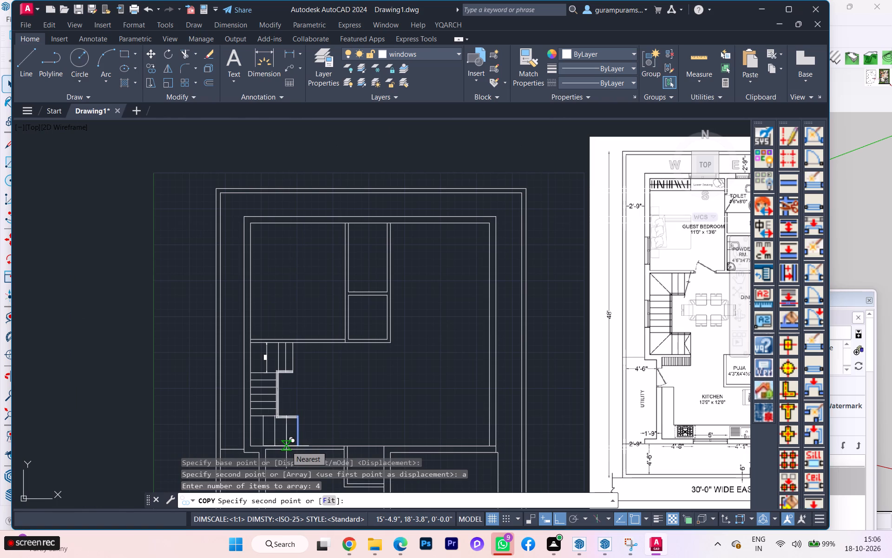
text(10)
key(Return)
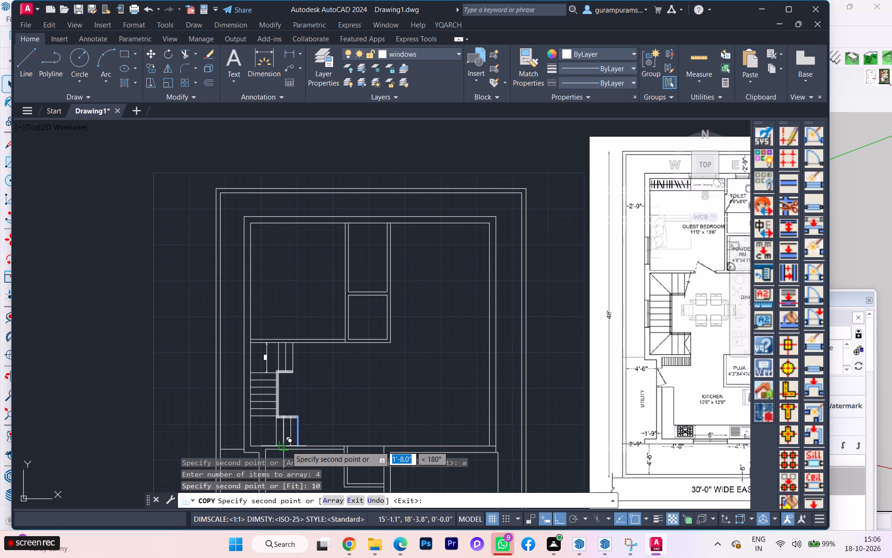
scroll(263, 425, down, 1)
scroll(263, 425, up, 6)
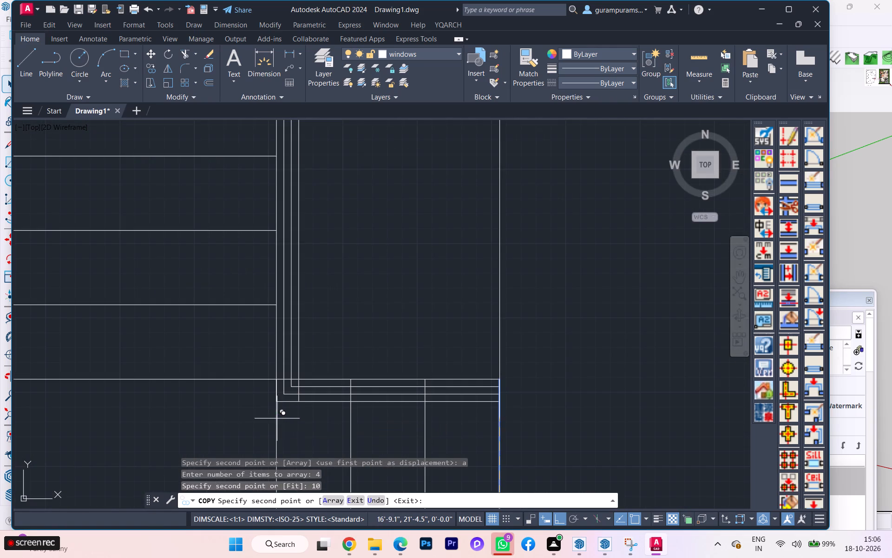
scroll(358, 414, down, 1)
key(space)
Compare the drawn lower flight with the staircase in the reference ground floor plan.
scroll(333, 428, down, 1)
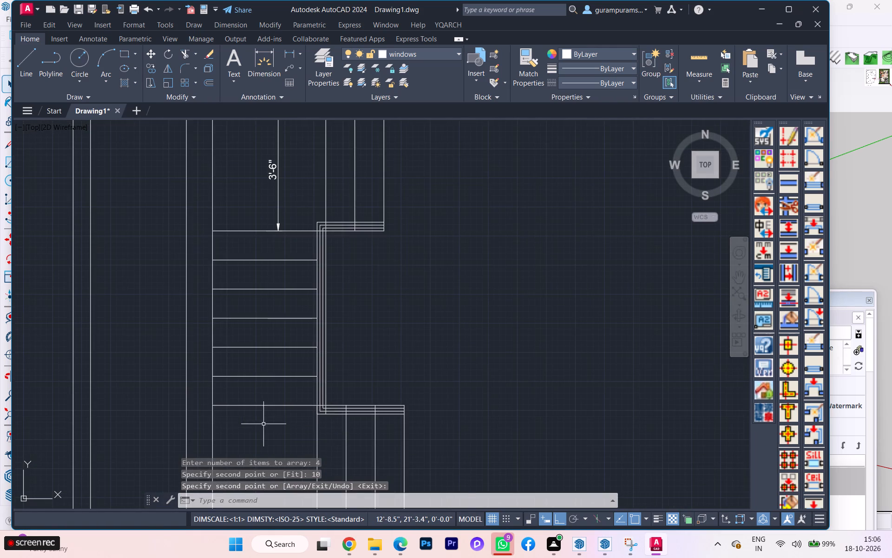
scroll(262, 424, down, 3)
scroll(684, 348, up, 1)
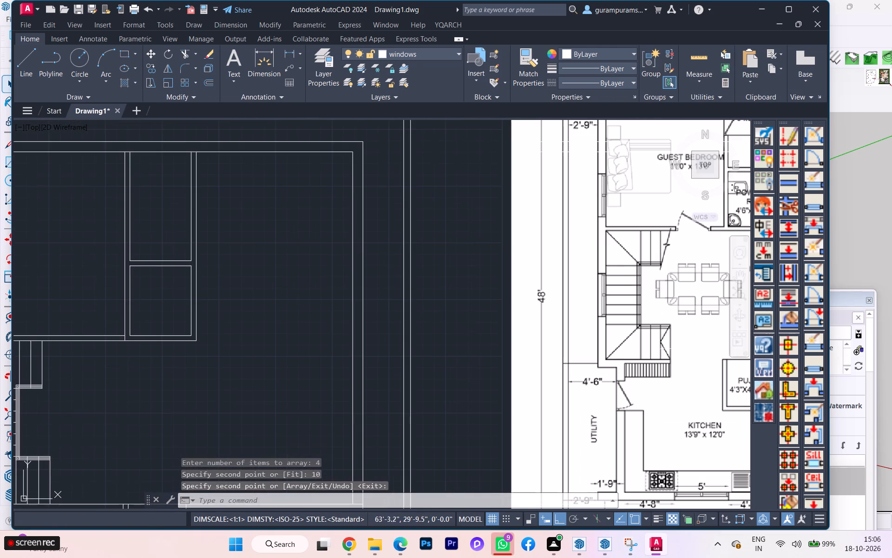
scroll(649, 334, down, 1)
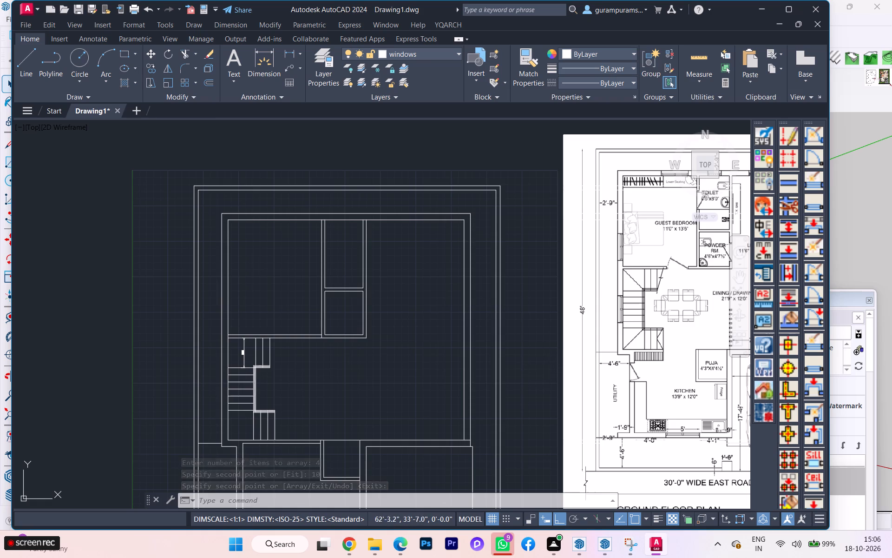
scroll(675, 309, up, 2)
scroll(679, 312, down, 3)
Move the lower flight's four vertical tread lines so the first one aligns with the outermost vertical railing line.
scroll(376, 430, up, 3)
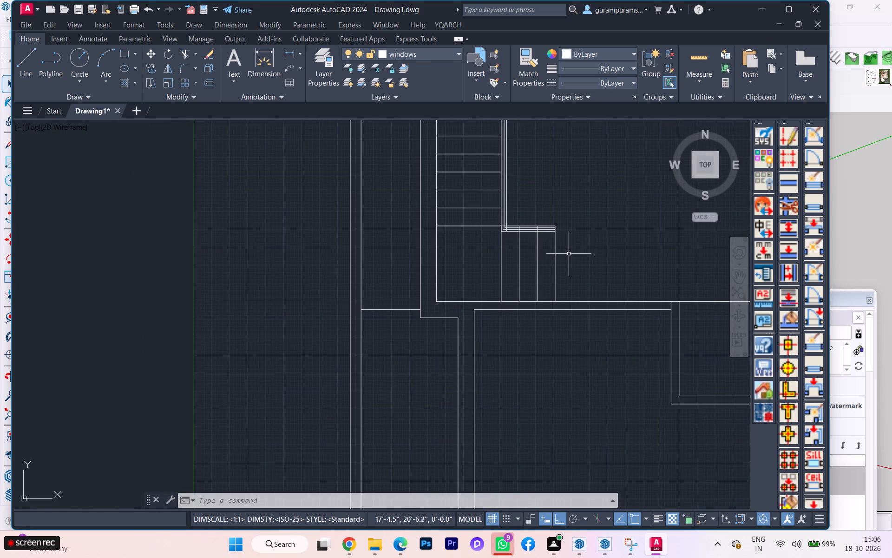
click(569, 254)
click(482, 267)
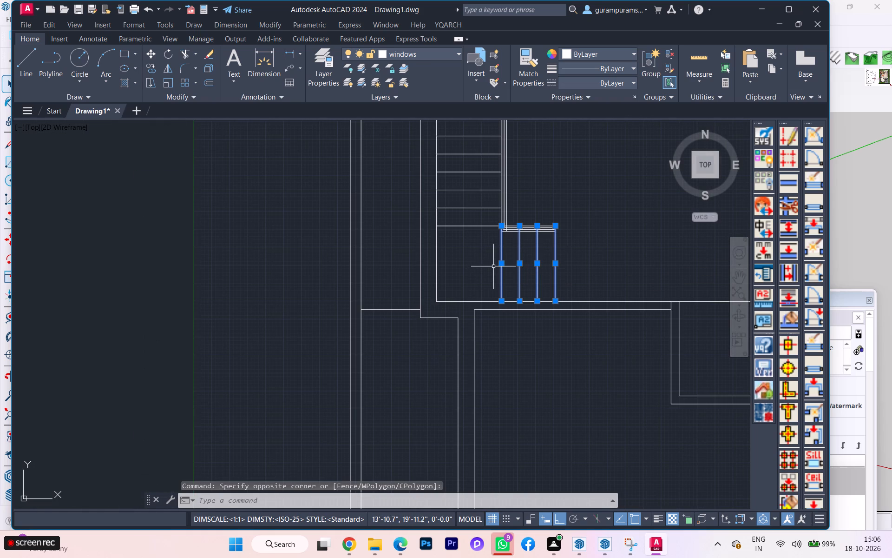
key(m)
key(Return)
scroll(506, 238, up, 3)
scroll(488, 190, up, 1)
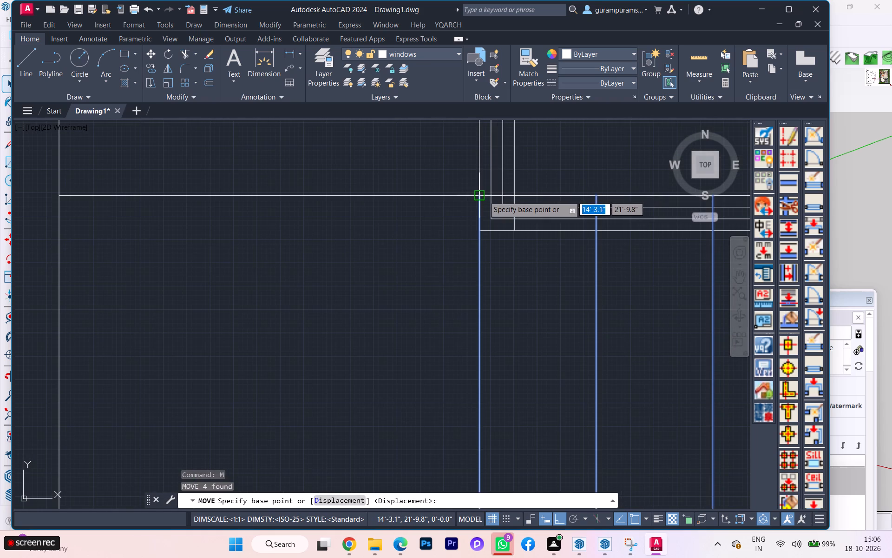
click(479, 199)
click(514, 194)
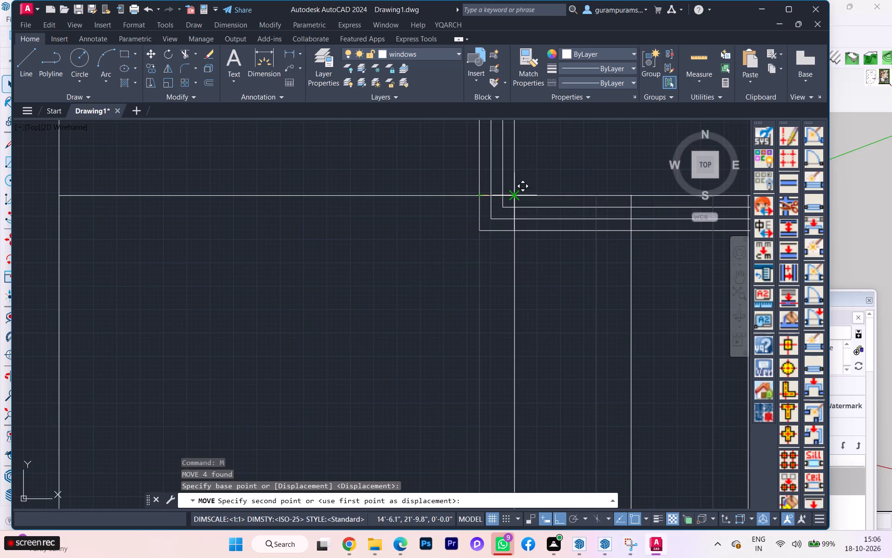
scroll(354, 228, down, 2)
key(space)
scroll(314, 259, down, 1)
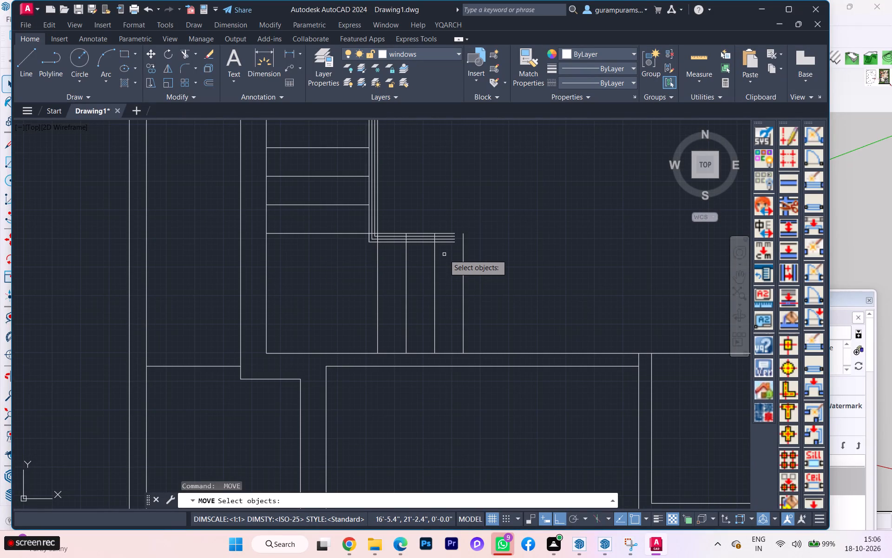
key(Escape)
Extend the lower railing's horizontal lines to meet the lower flight's moved end line.
key(e)
key(x)
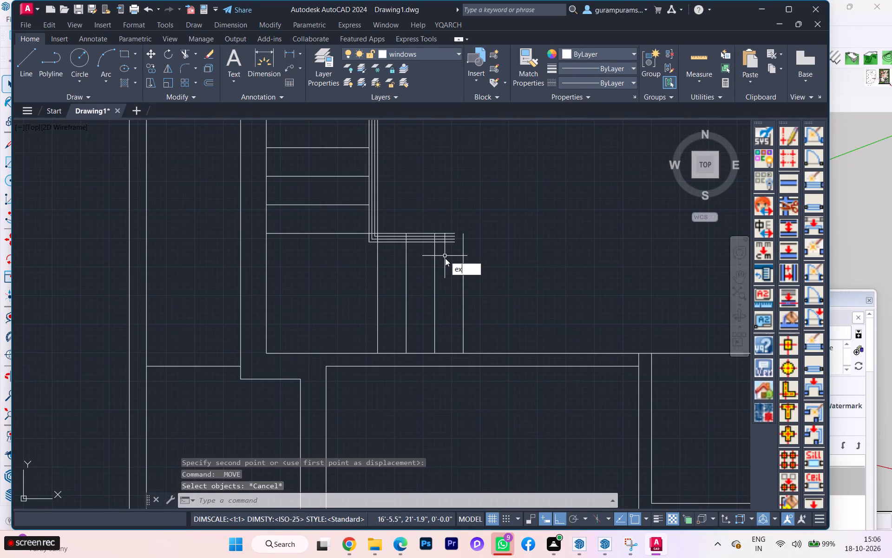
key(Return)
click(446, 221)
click(452, 254)
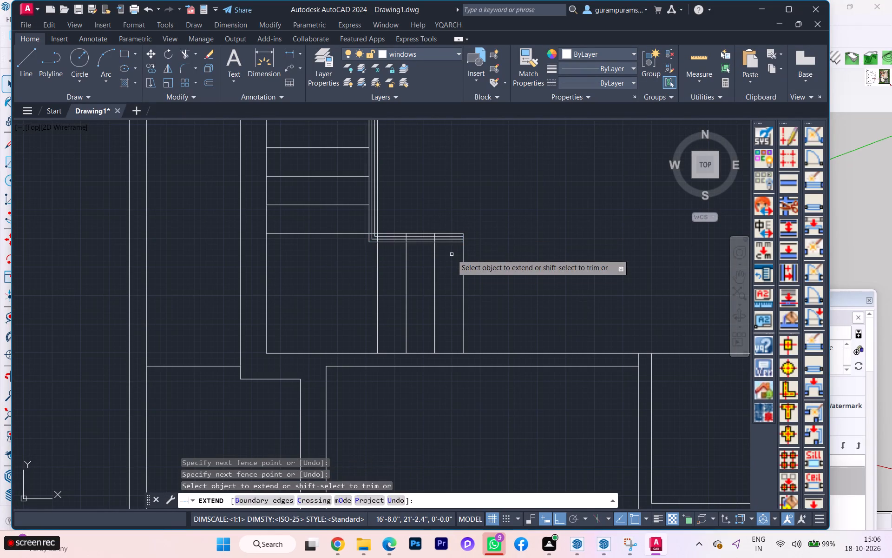
key(space)
click(486, 258)
key(Escape)
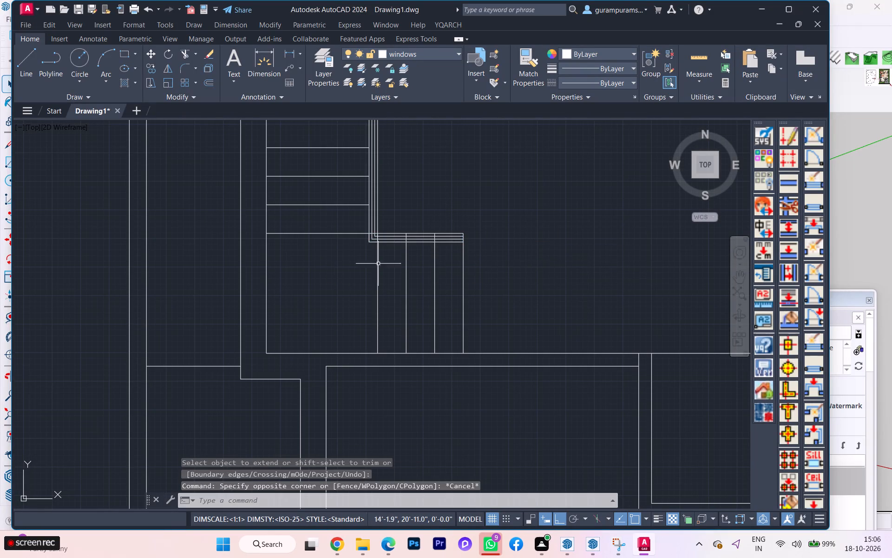
scroll(281, 270, down, 2)
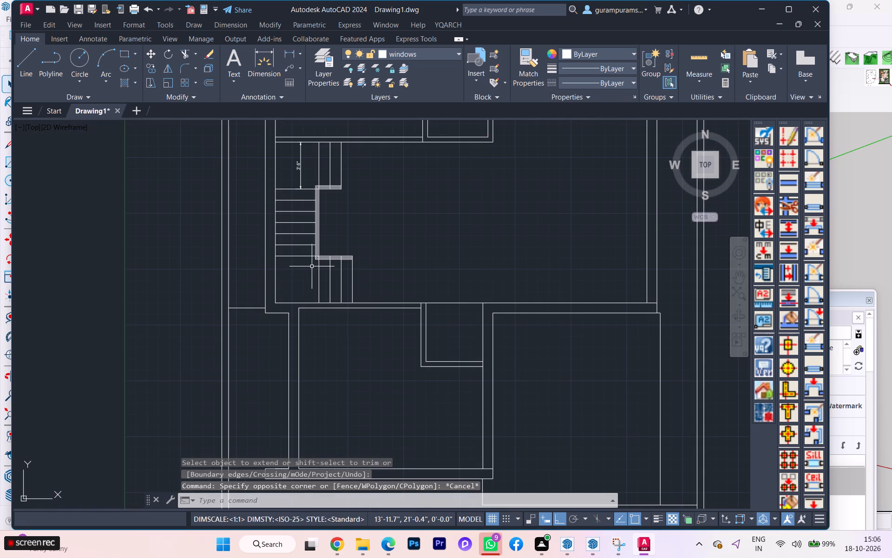
Draw a diagonal line across the lower landing from the stairwell's lower-left wall corner to the lower railing's inner corner.
scroll(312, 267, down, 1)
scroll(551, 246, down, 1)
scroll(611, 233, up, 2)
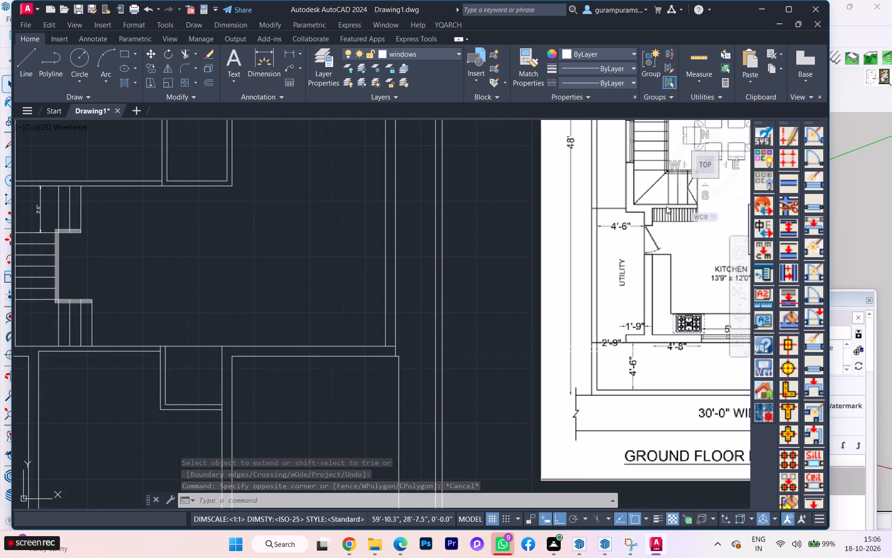
scroll(666, 206, down, 1)
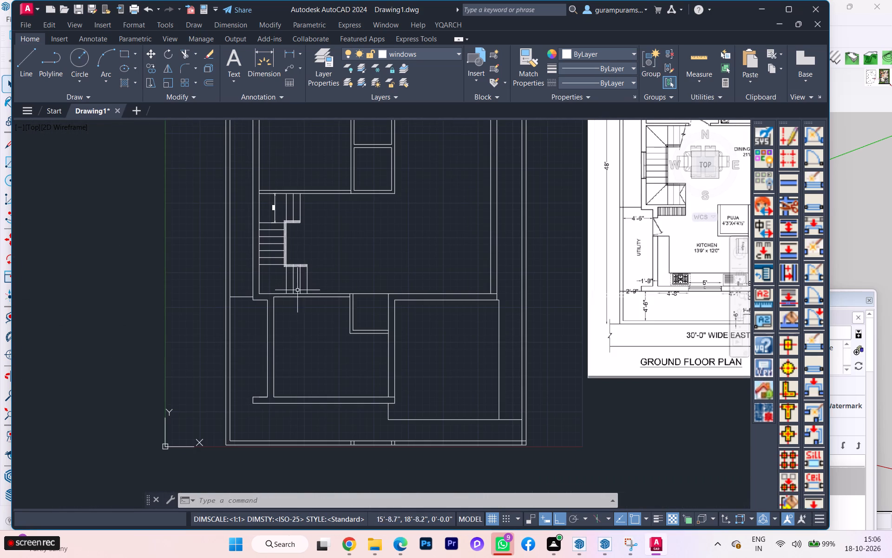
key(l)
key(Return)
scroll(270, 304, up, 2)
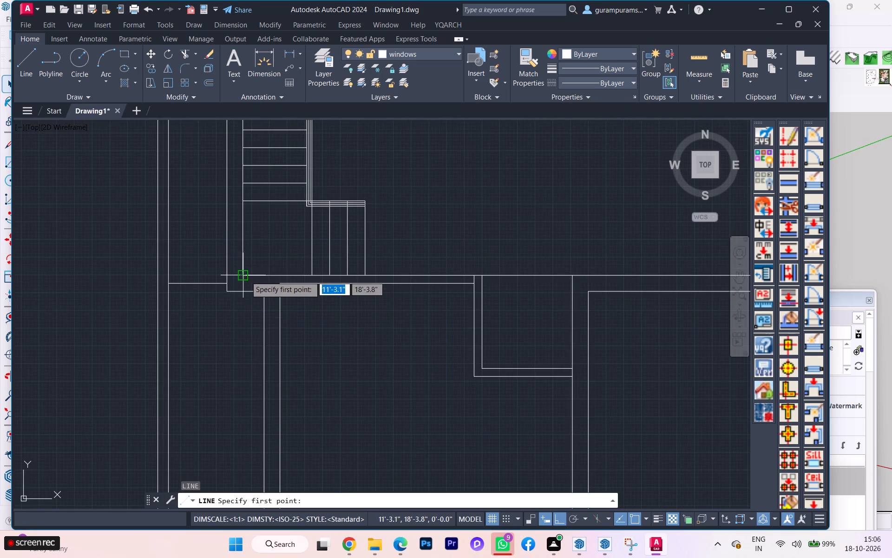
click(246, 276)
scroll(323, 191, up, 2)
scroll(287, 219, up, 2)
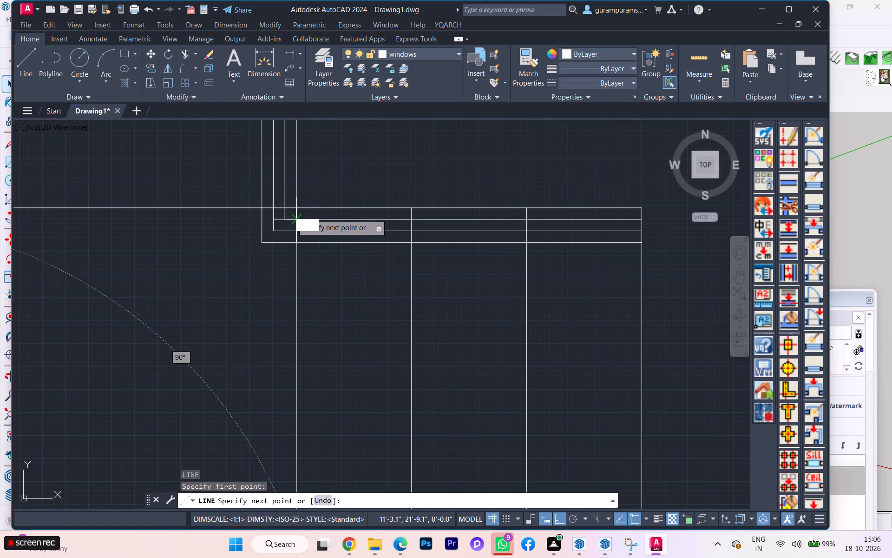
click(292, 213)
key(space)
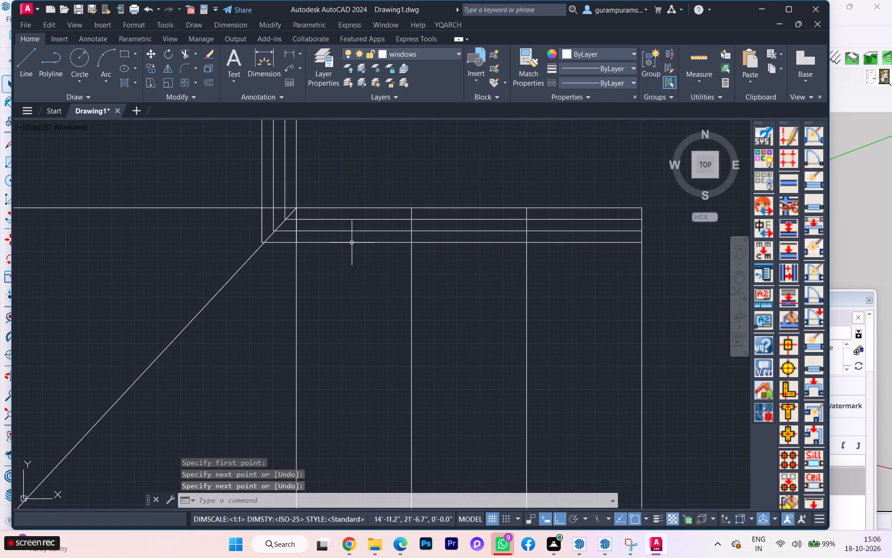
With Ortho off, draw a V-shaped line between the lower flight end line's two ends, through the adjacent tread line's midpoint.
scroll(385, 245, down, 1)
scroll(423, 241, down, 2)
key(l)
key(Return)
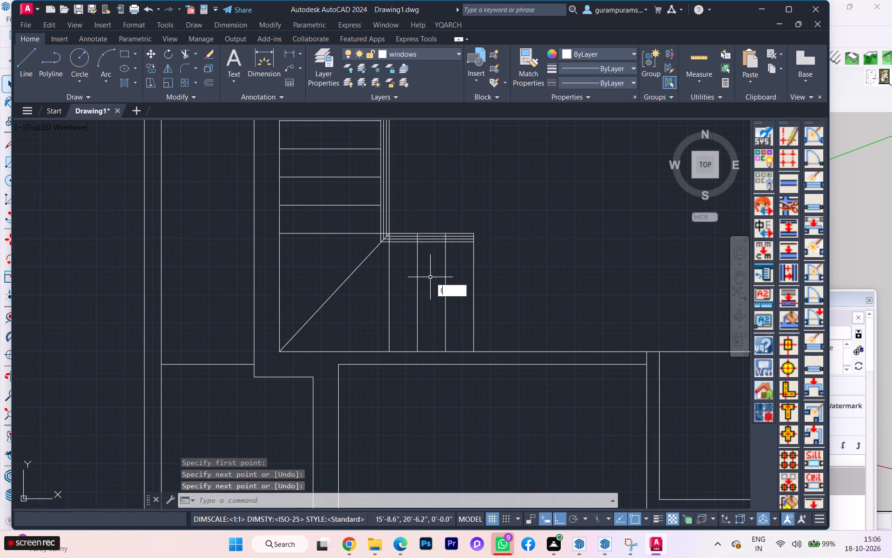
scroll(467, 245, up, 2)
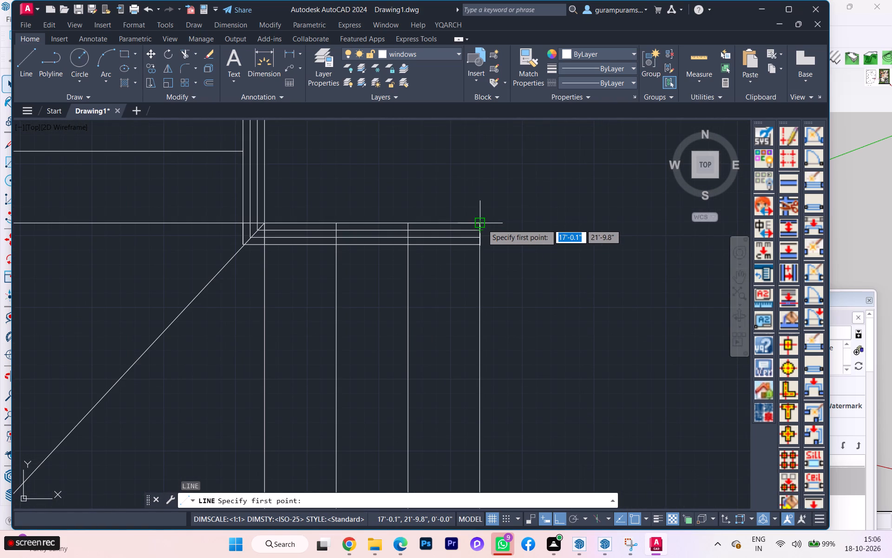
click(482, 224)
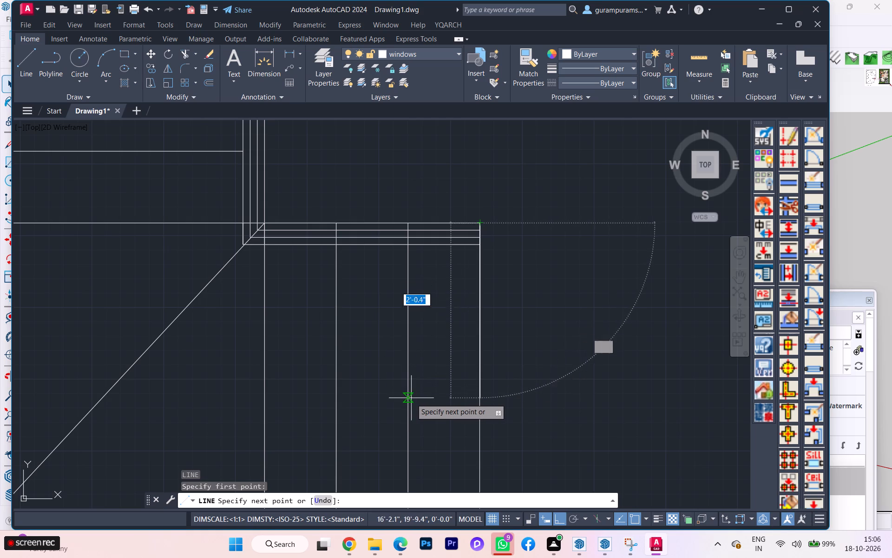
key(F8)
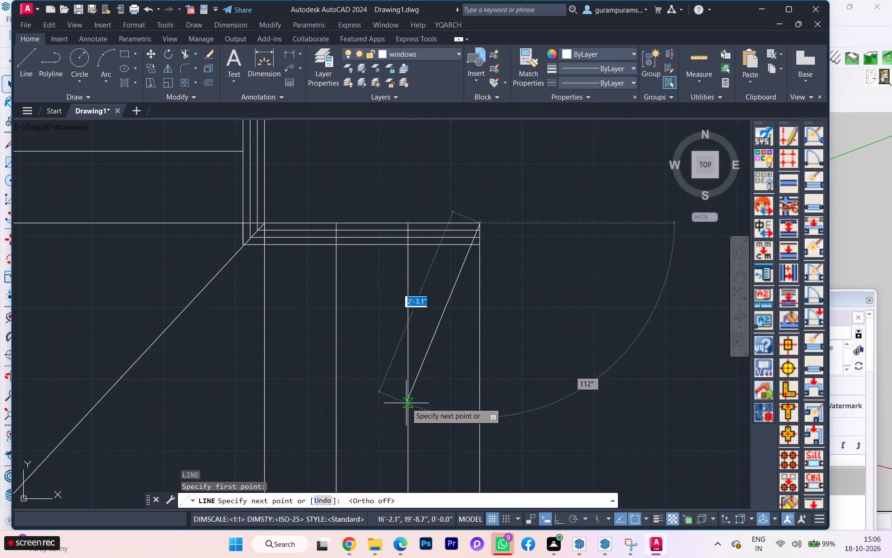
scroll(405, 401, down, 2)
click(401, 390)
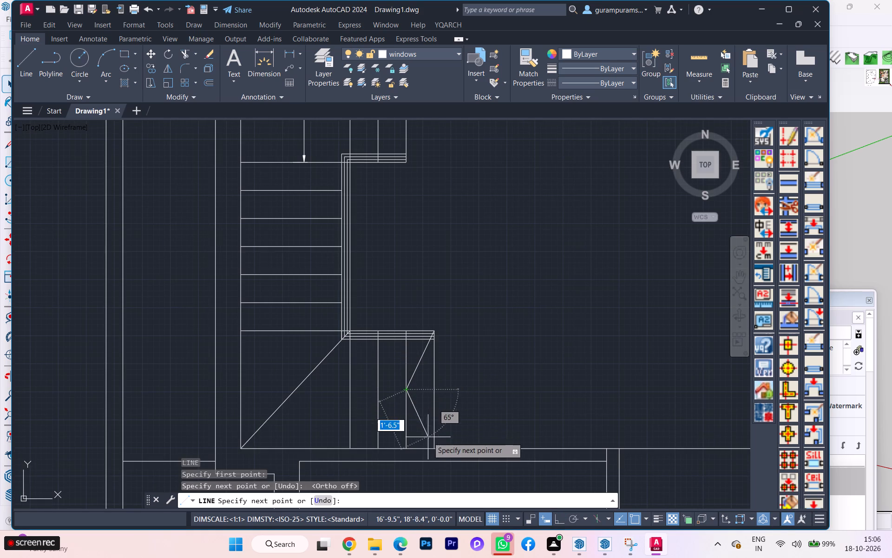
scroll(435, 447, up, 2)
click(436, 448)
key(space)
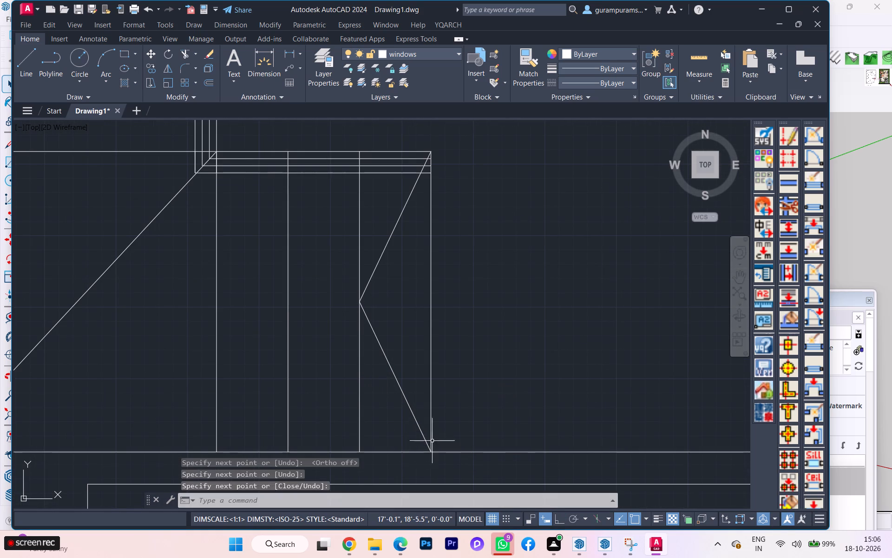
Draw a diagonal line across the upper landing from the stairwell's upper-left wall corner to the upper railing's corner.
scroll(368, 395, down, 3)
scroll(287, 379, down, 2)
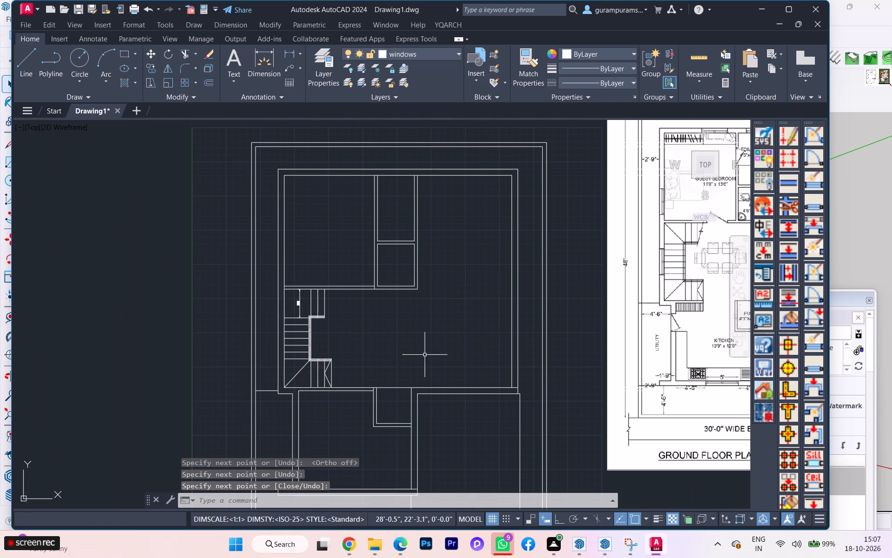
scroll(669, 279, up, 1)
scroll(670, 282, down, 1)
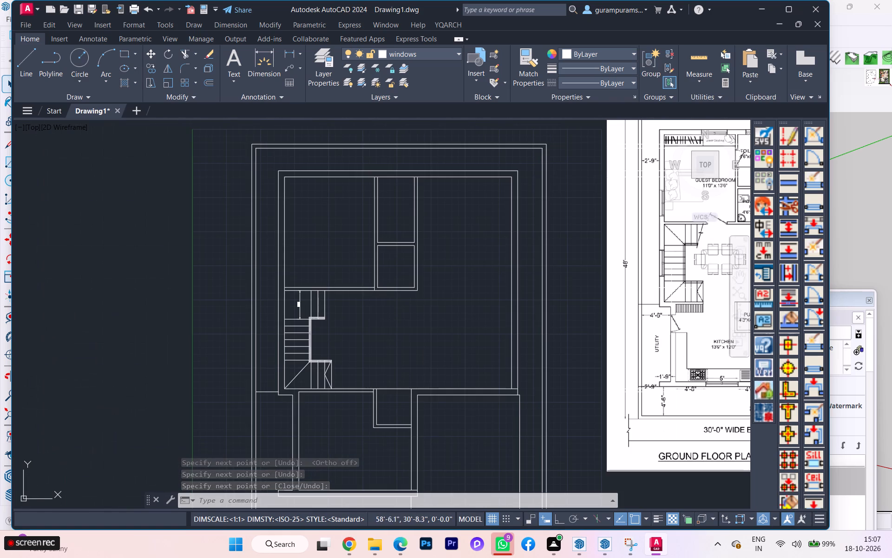
scroll(297, 214, down, 1)
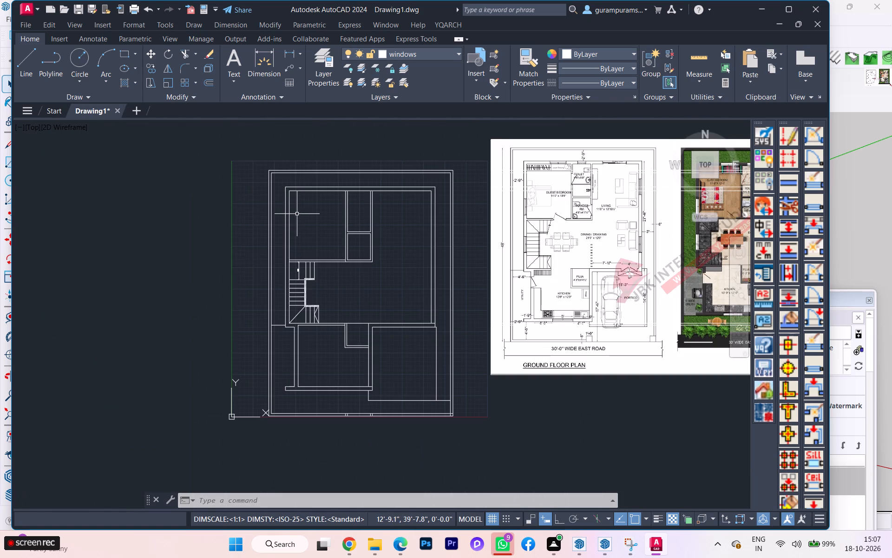
key(l)
key(Return)
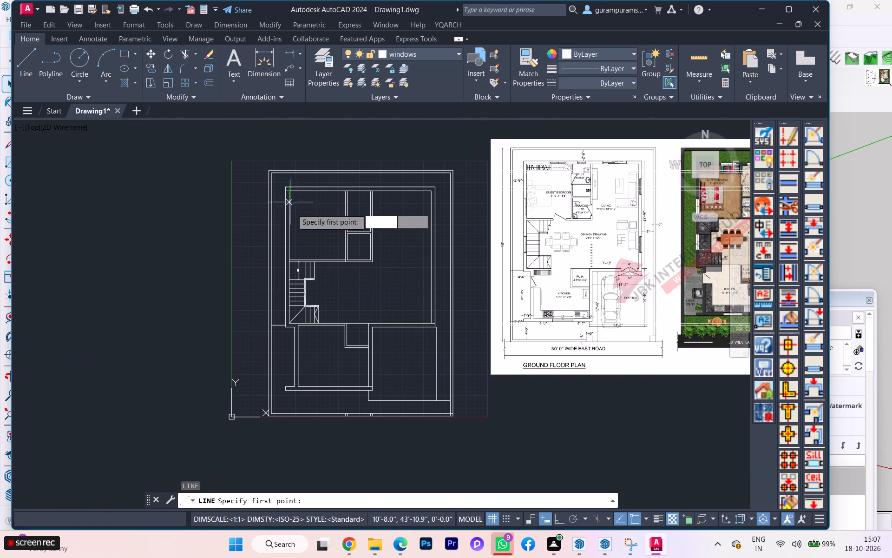
scroll(302, 265, up, 3)
scroll(244, 272, up, 1)
click(247, 239)
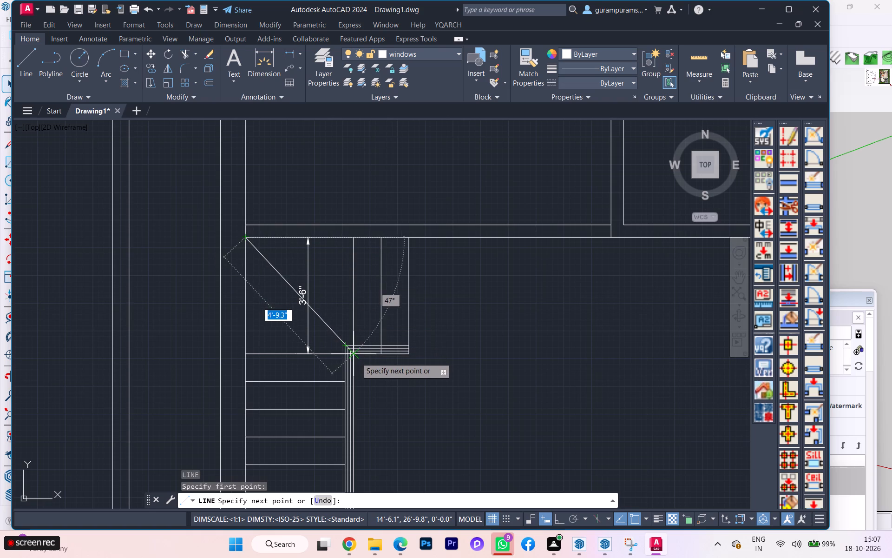
scroll(356, 358, up, 3)
click(339, 345)
key(space)
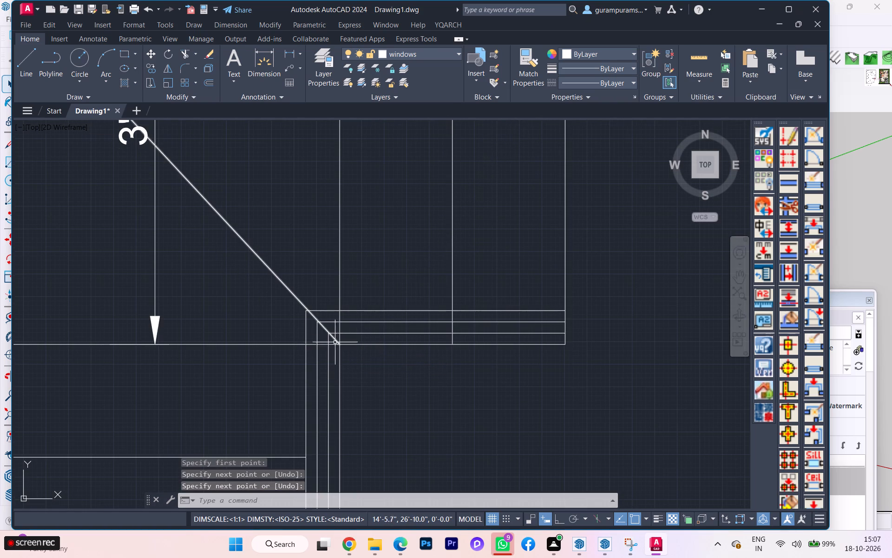
Delete the vertical 3'-6" dimension from the upper stair landing.
scroll(177, 318, down, 2)
drag(171, 309, 163, 308)
click(144, 304)
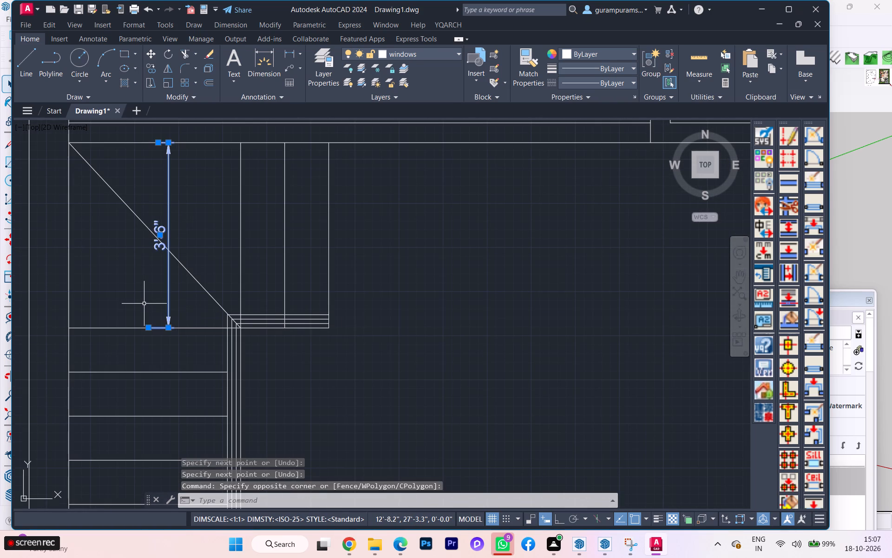
key(Delete)
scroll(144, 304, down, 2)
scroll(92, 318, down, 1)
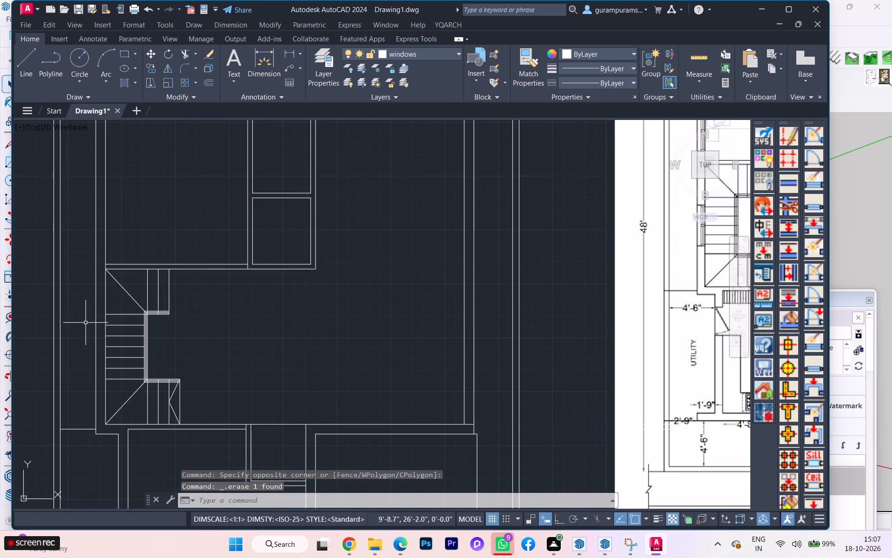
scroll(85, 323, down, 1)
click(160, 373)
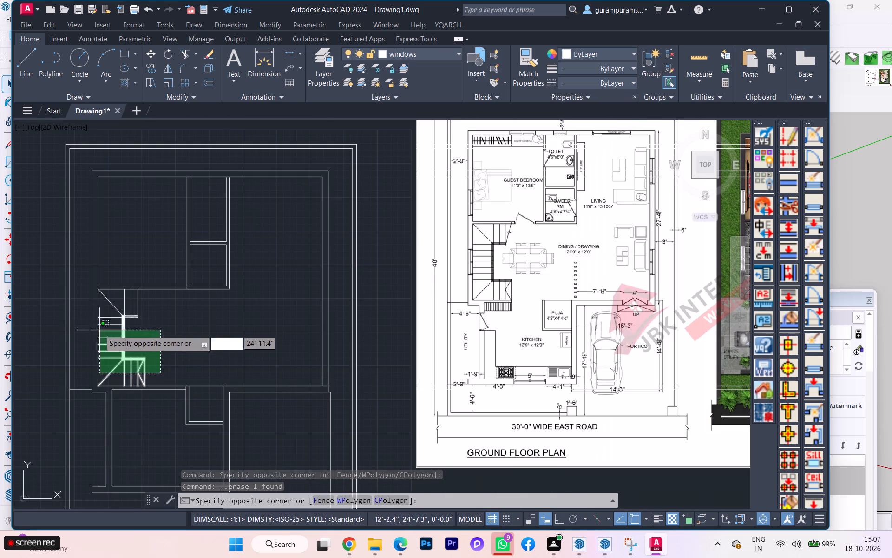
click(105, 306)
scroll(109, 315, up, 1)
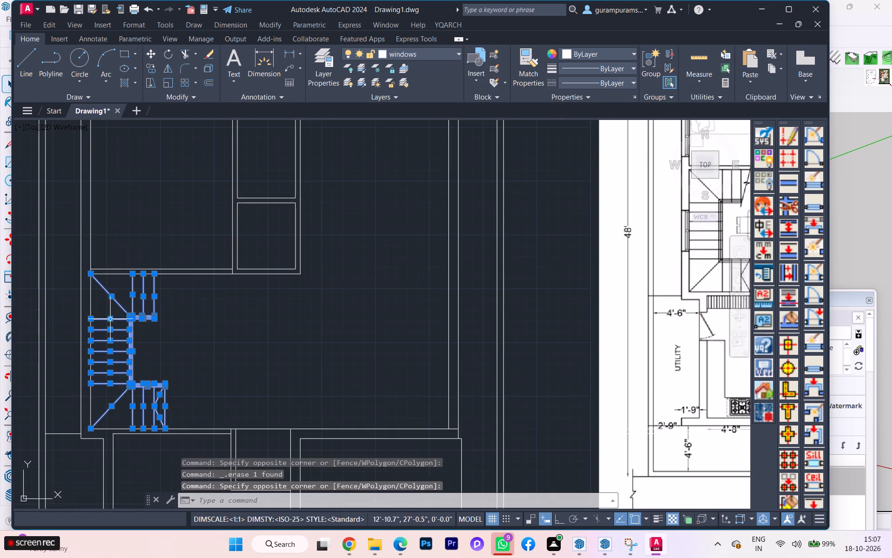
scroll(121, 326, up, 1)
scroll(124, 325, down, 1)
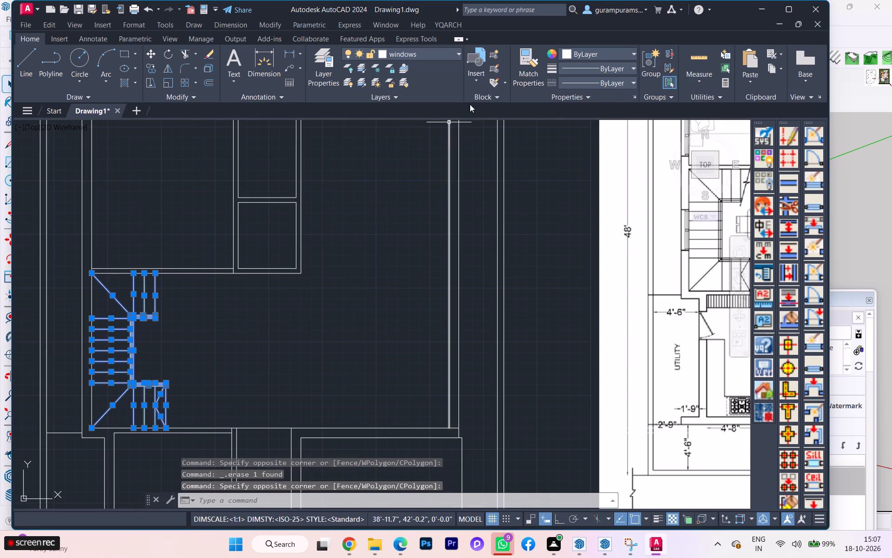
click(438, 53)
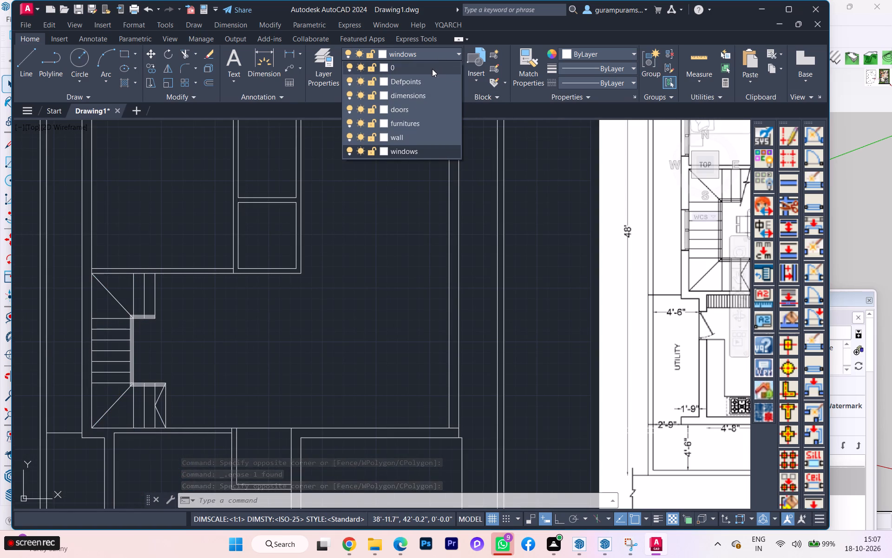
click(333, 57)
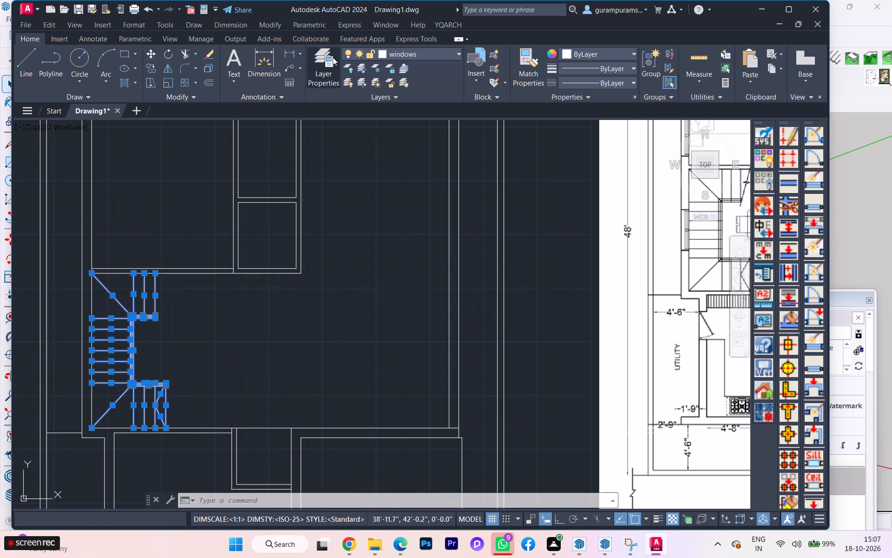
Create a new layer named stairs and make it the current layer.
click(331, 58)
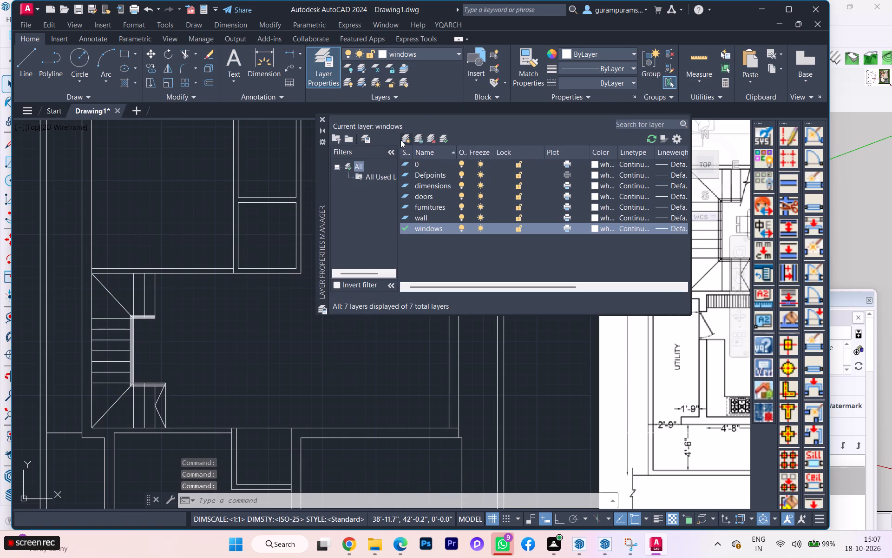
click(408, 135)
key(BackSpace)
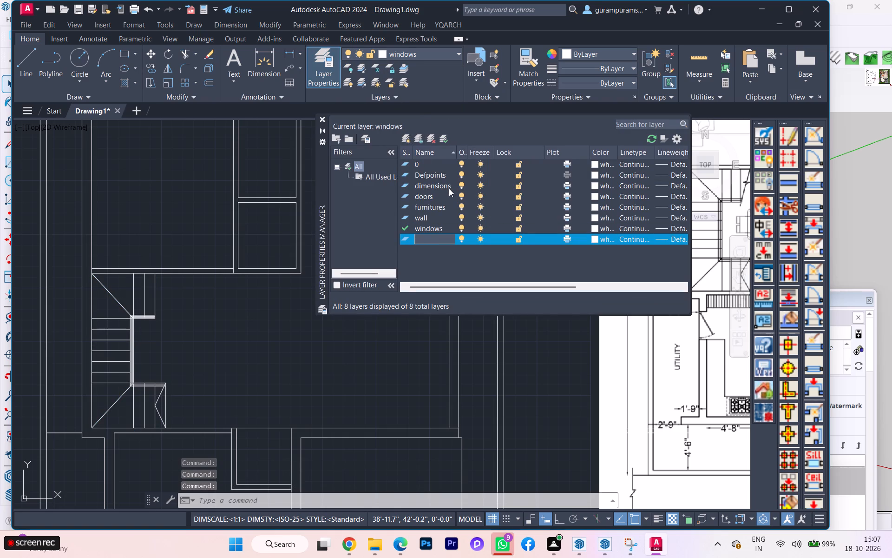
text(stairs)
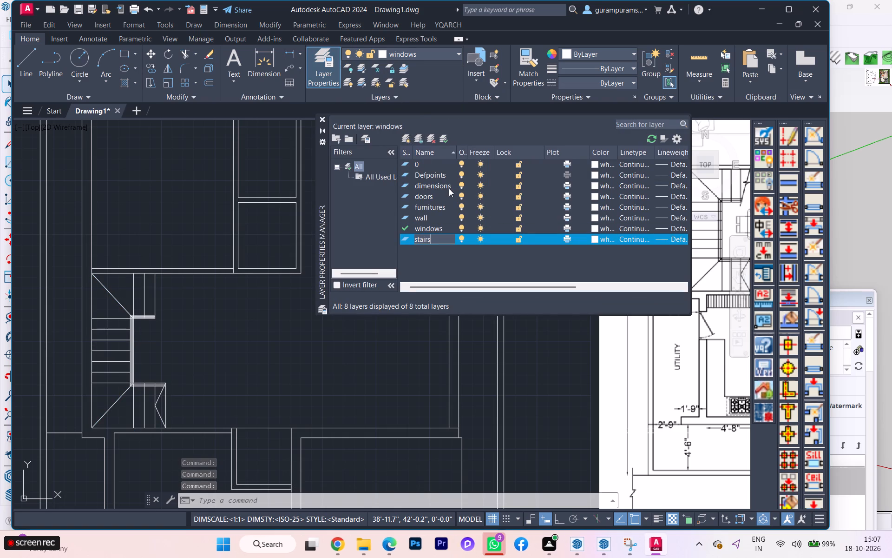
click(447, 254)
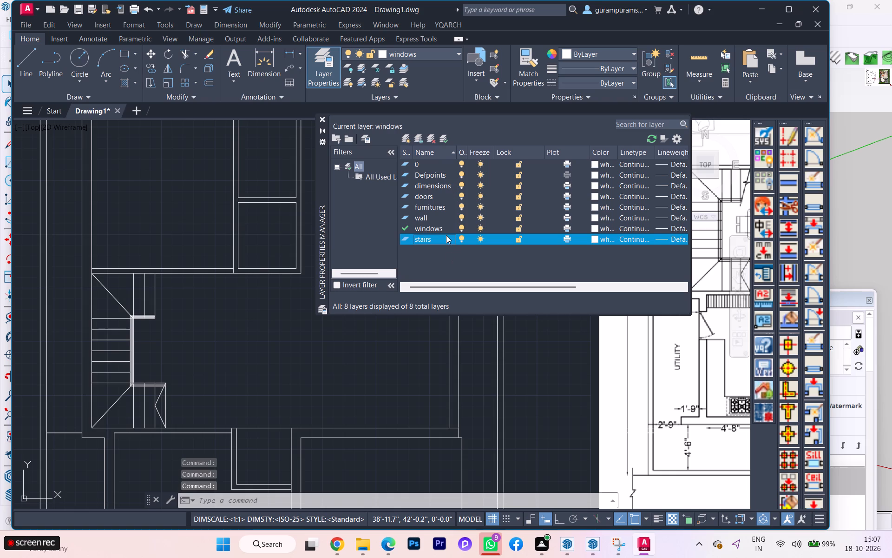
click(433, 256)
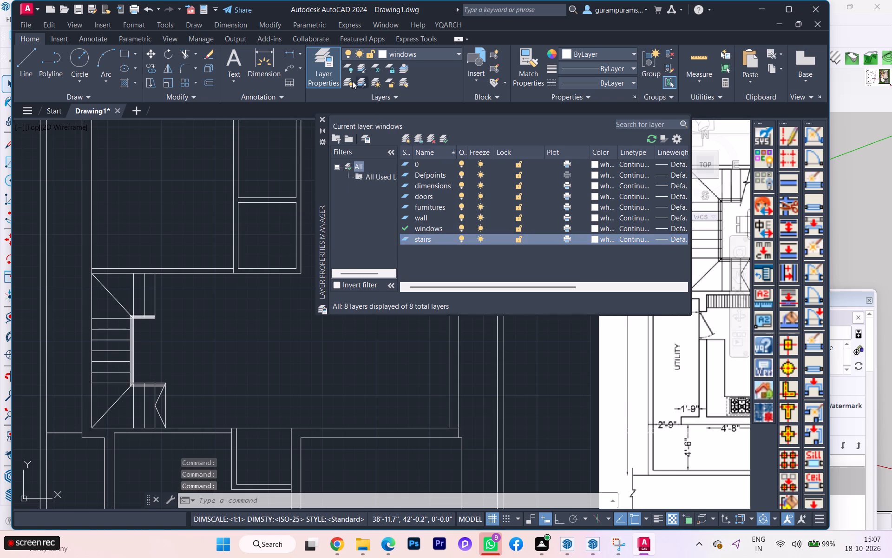
click(338, 75)
click(432, 49)
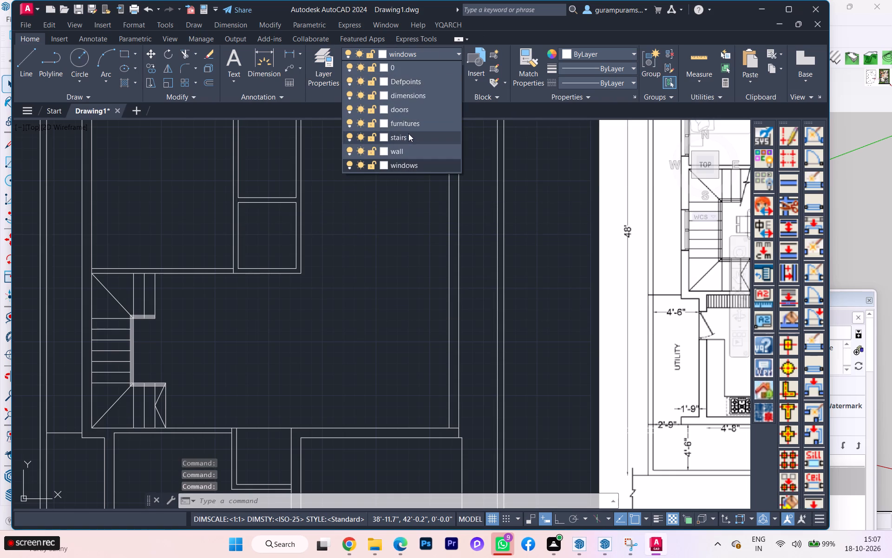
click(408, 136)
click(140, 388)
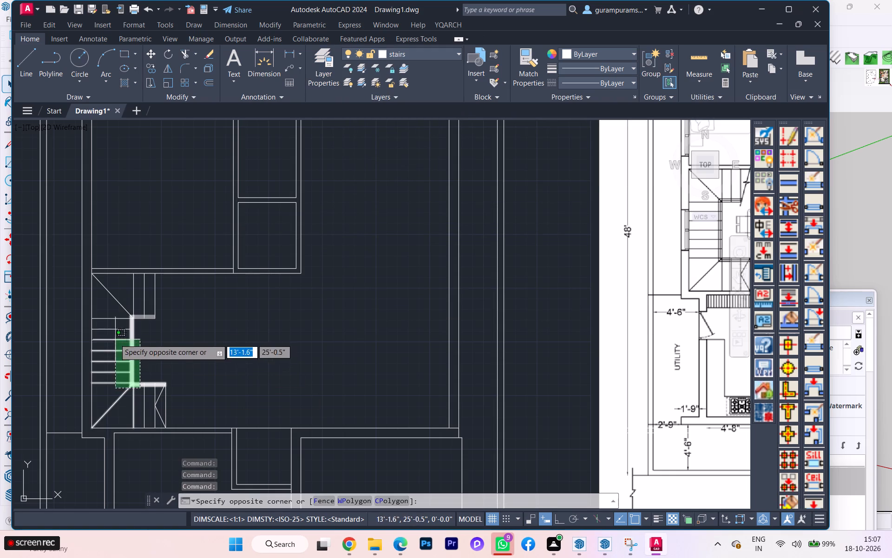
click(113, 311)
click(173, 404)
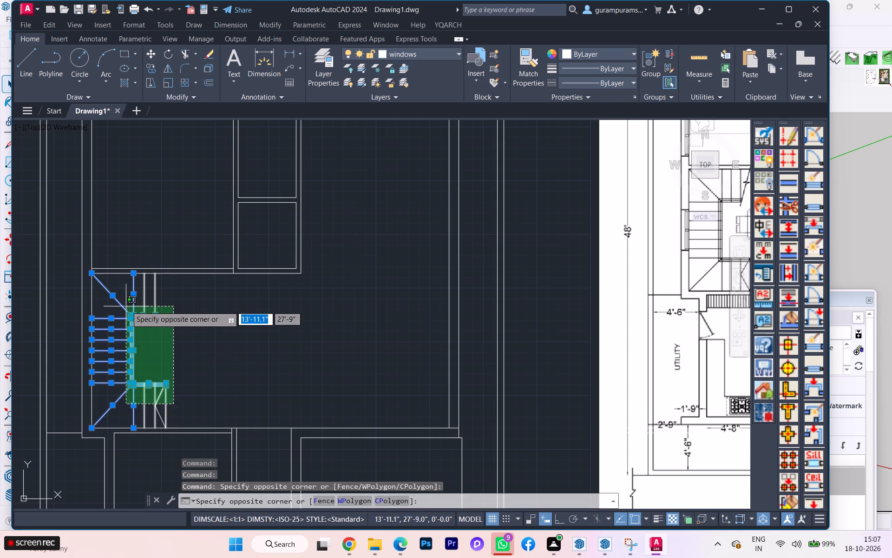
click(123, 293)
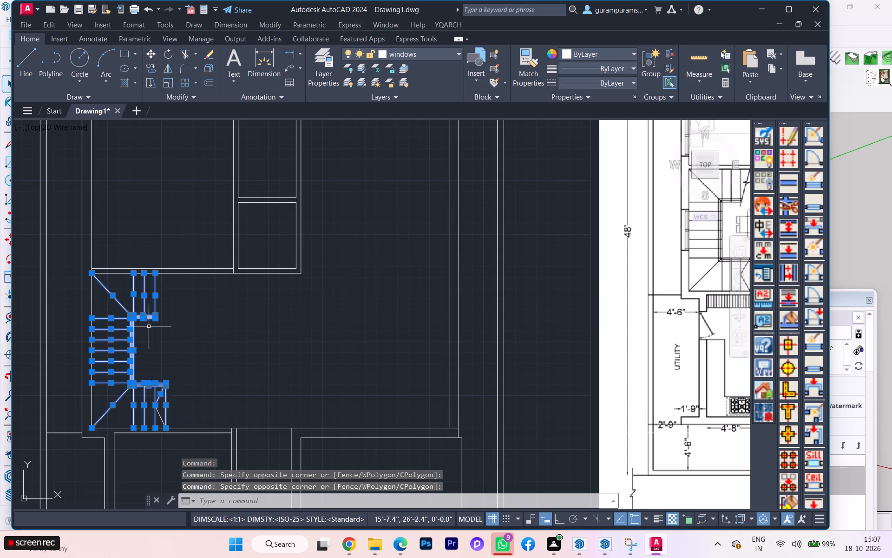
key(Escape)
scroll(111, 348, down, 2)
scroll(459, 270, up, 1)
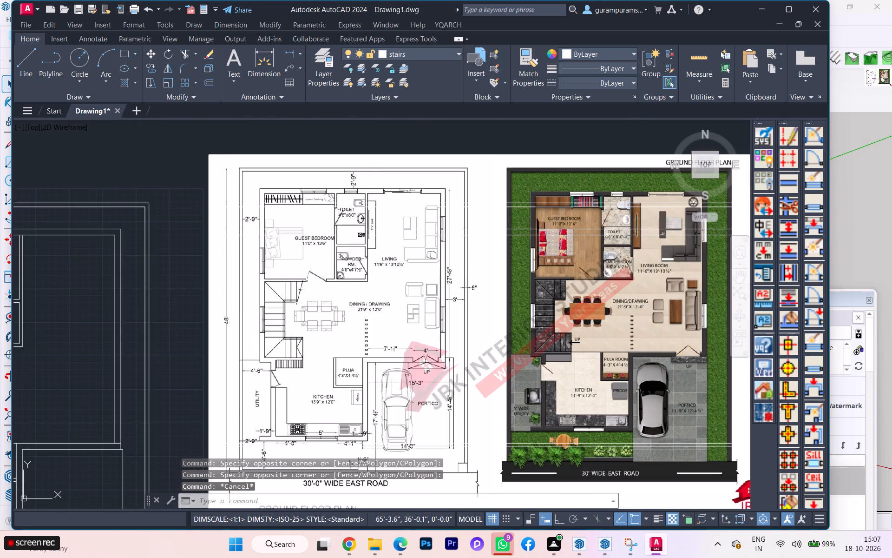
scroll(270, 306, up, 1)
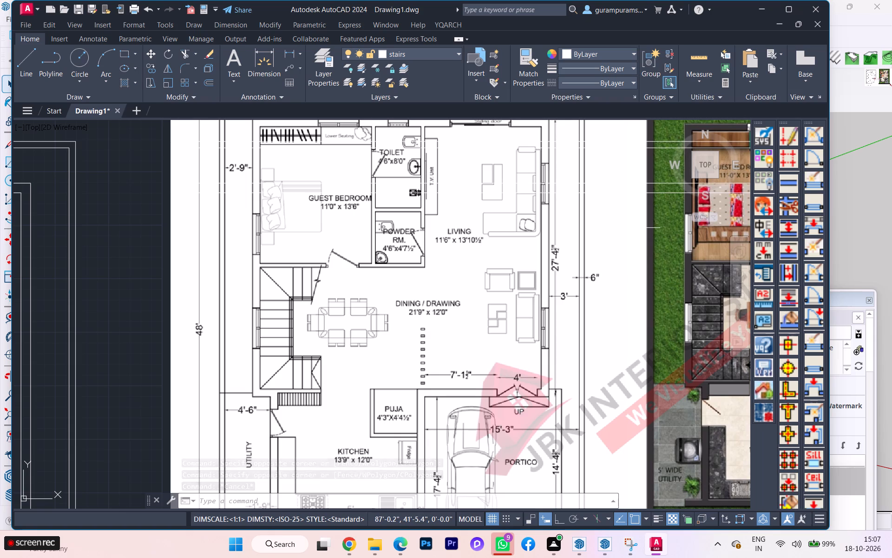
Examine the staircase, the break line across its upper flight, and the adjoining dining area in the reference ground floor plan.
scroll(426, 318, up, 3)
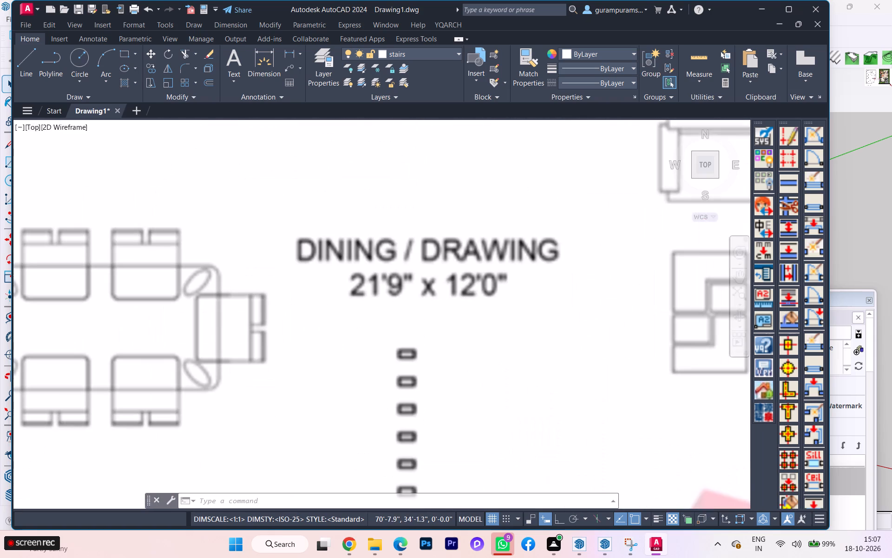
scroll(544, 281, down, 2)
scroll(570, 254, down, 1)
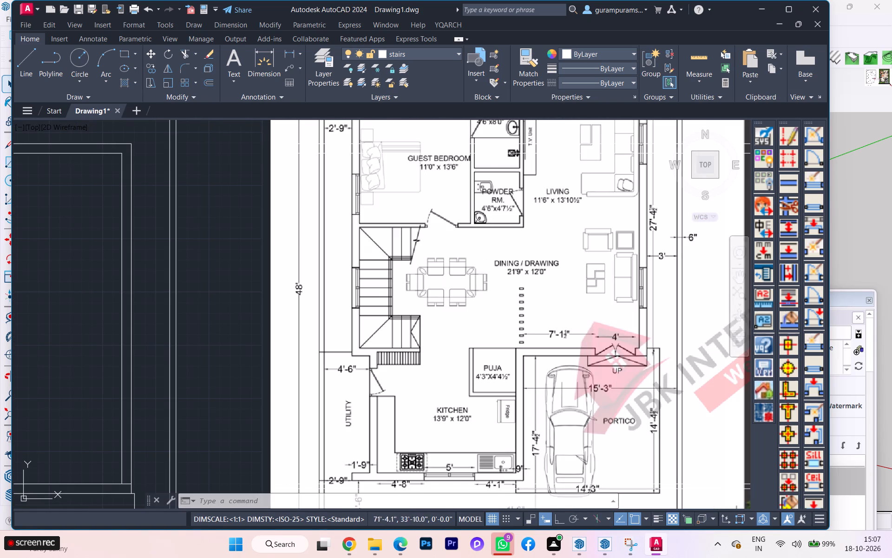
scroll(367, 295, up, 1)
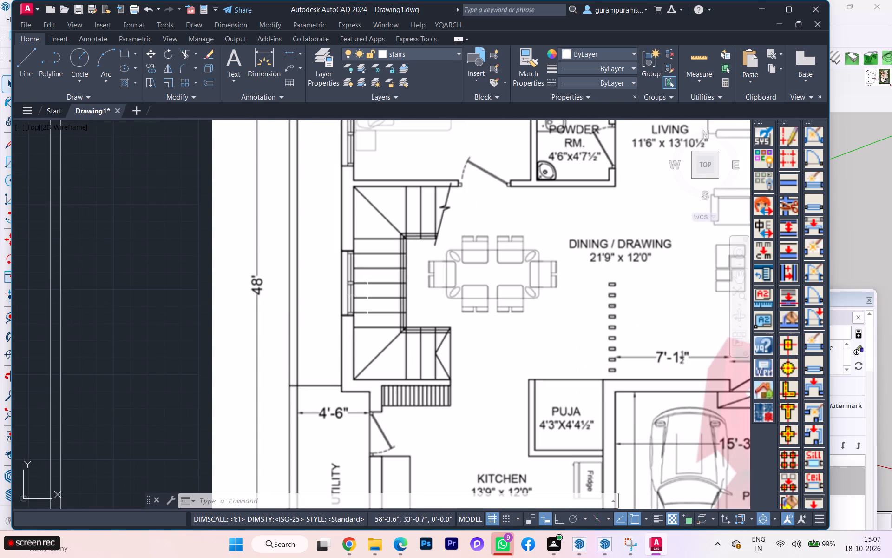
scroll(414, 258, down, 1)
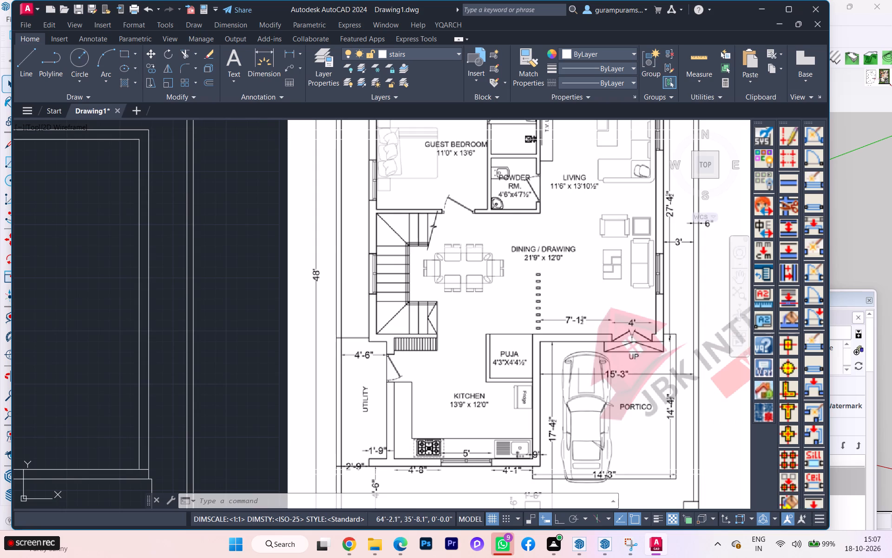
scroll(485, 227, up, 1)
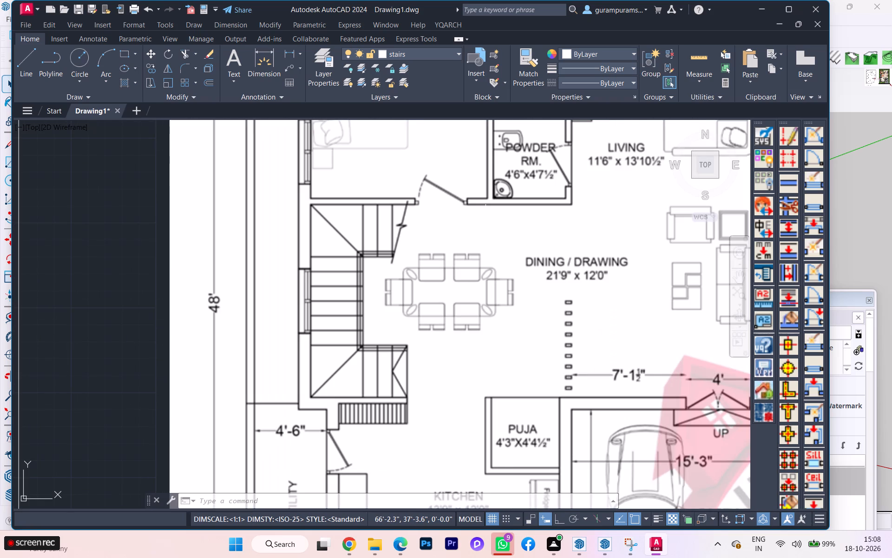
scroll(485, 227, down, 2)
scroll(437, 232, up, 1)
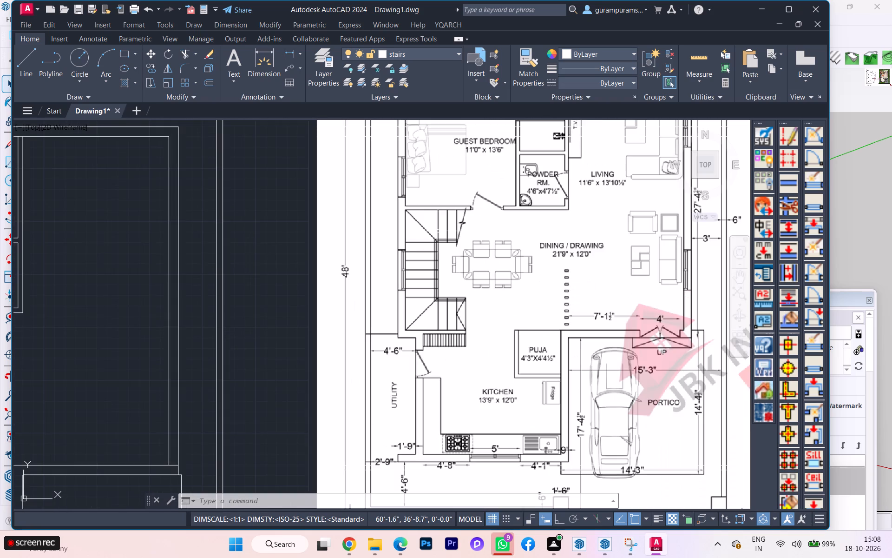
scroll(453, 227, up, 2)
scroll(460, 226, down, 1)
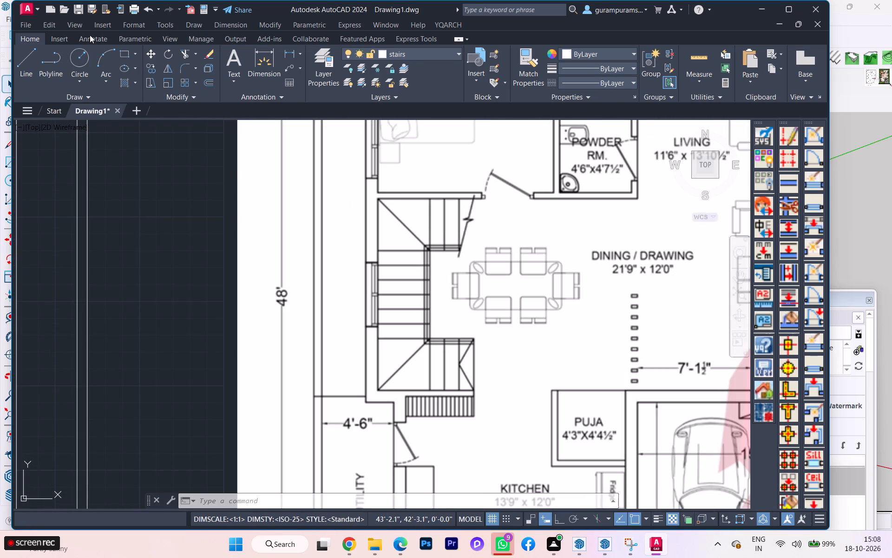
scroll(216, 183, down, 1)
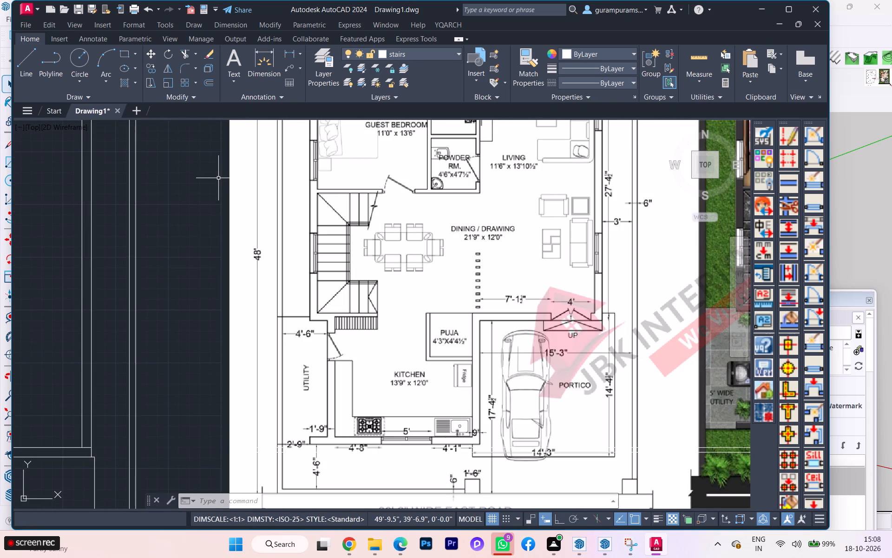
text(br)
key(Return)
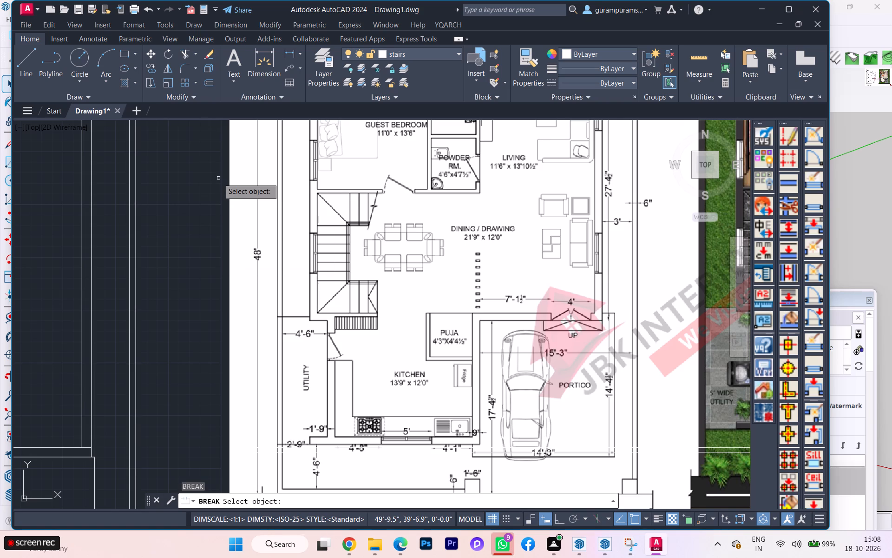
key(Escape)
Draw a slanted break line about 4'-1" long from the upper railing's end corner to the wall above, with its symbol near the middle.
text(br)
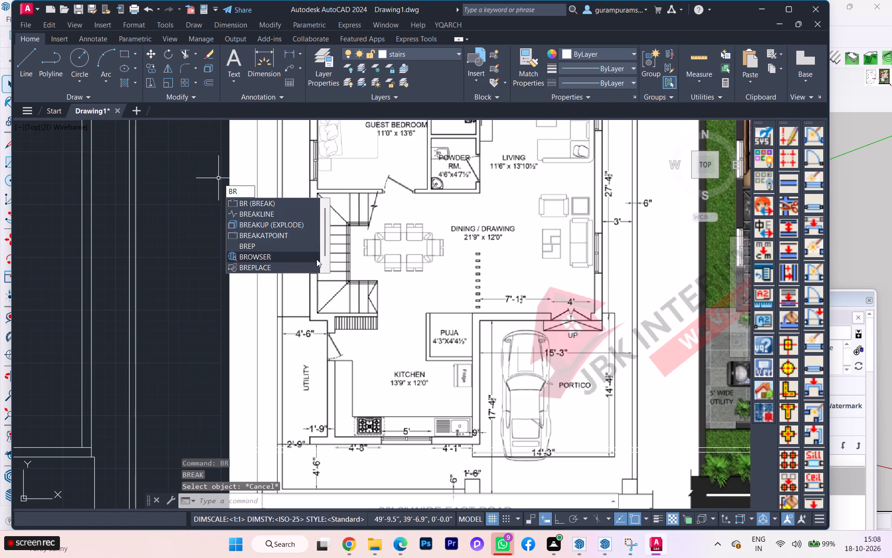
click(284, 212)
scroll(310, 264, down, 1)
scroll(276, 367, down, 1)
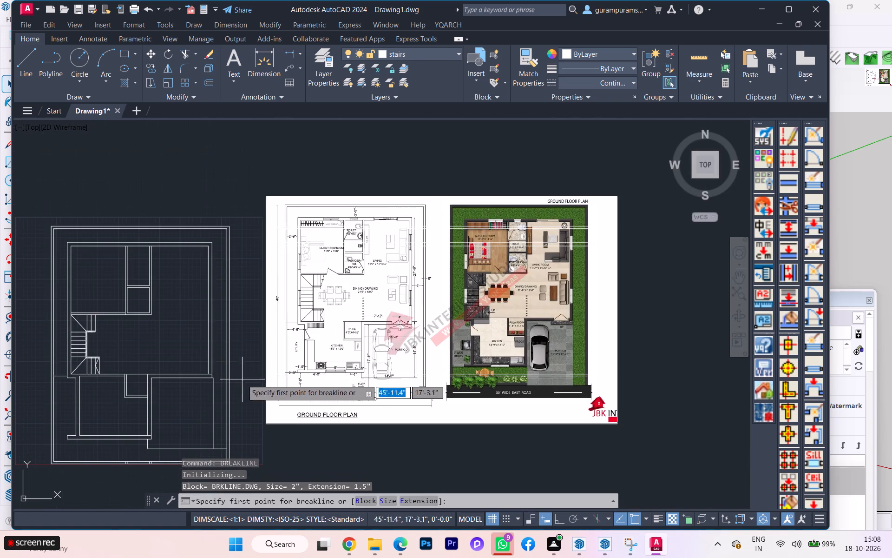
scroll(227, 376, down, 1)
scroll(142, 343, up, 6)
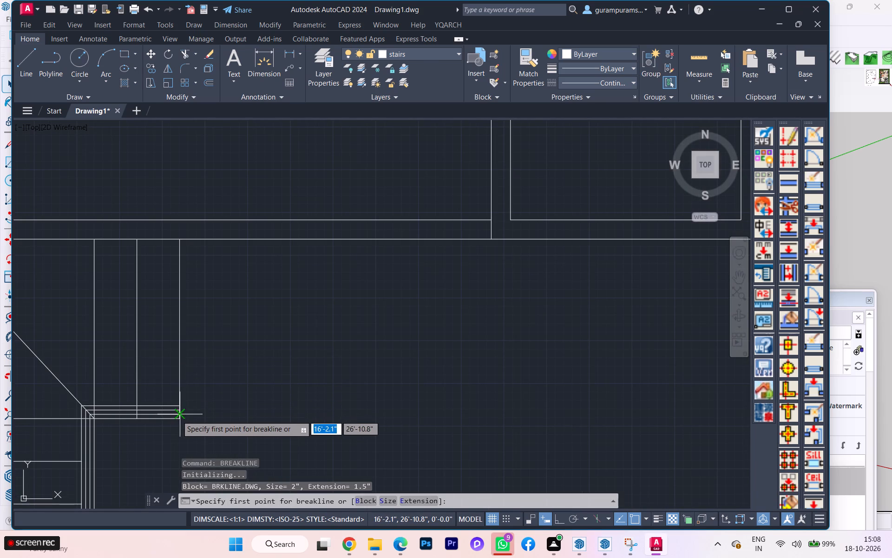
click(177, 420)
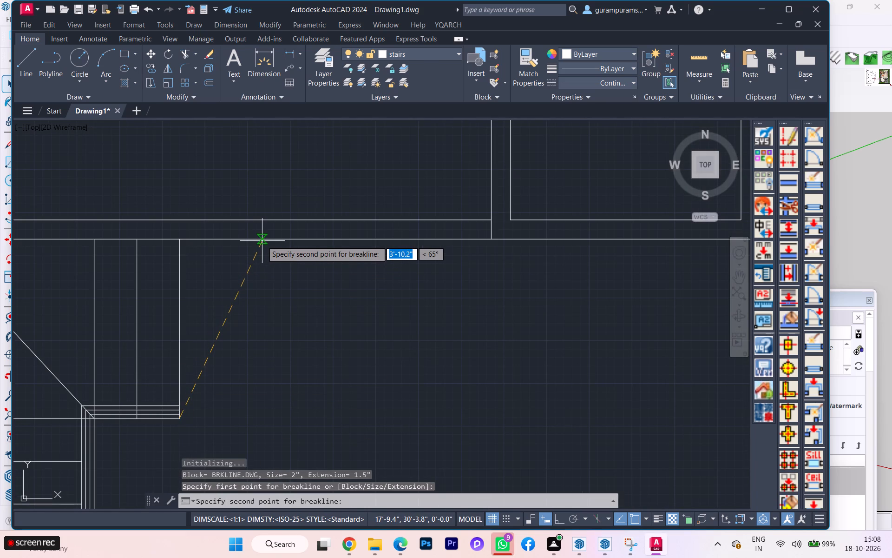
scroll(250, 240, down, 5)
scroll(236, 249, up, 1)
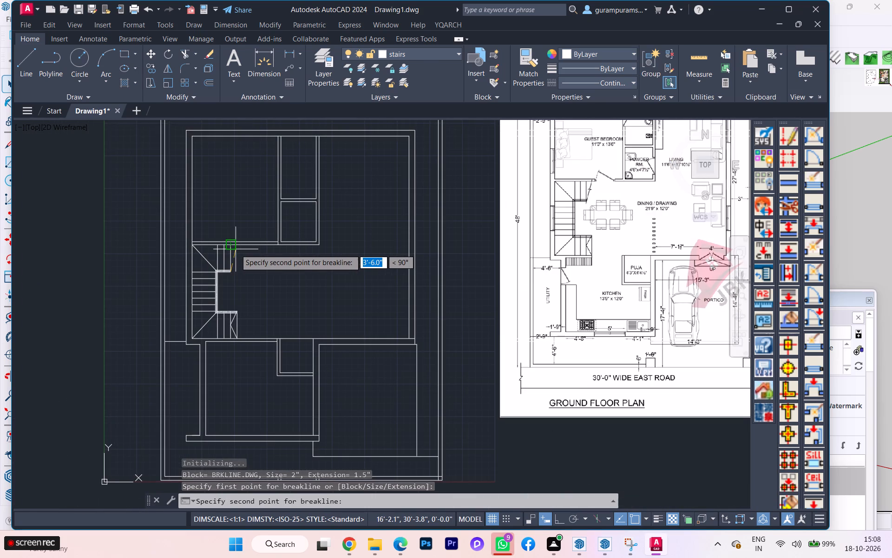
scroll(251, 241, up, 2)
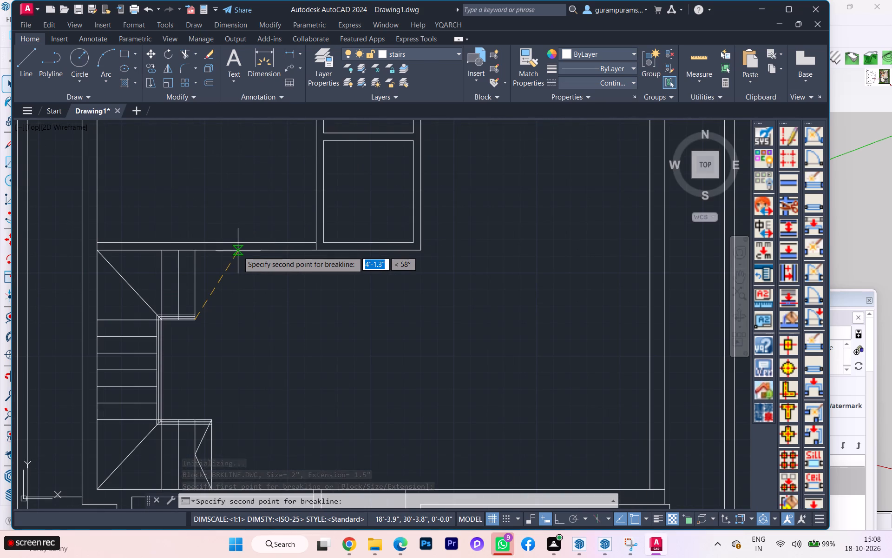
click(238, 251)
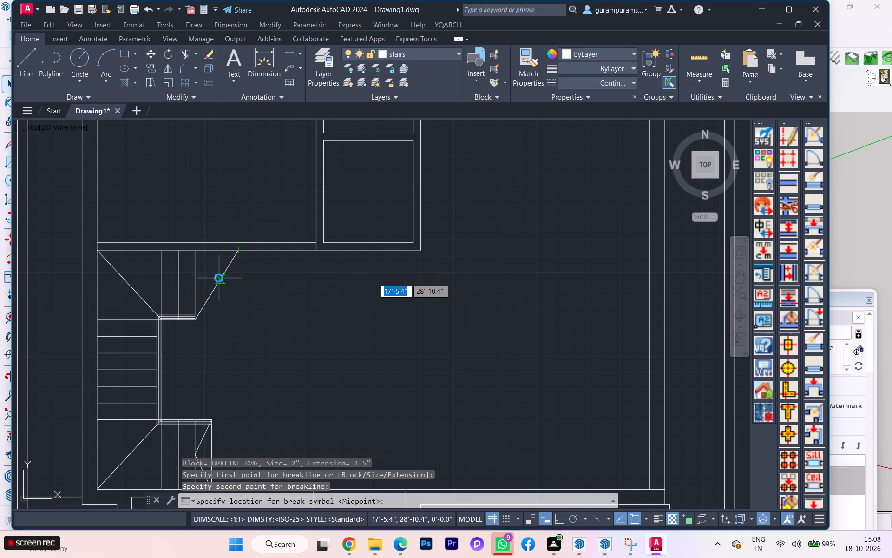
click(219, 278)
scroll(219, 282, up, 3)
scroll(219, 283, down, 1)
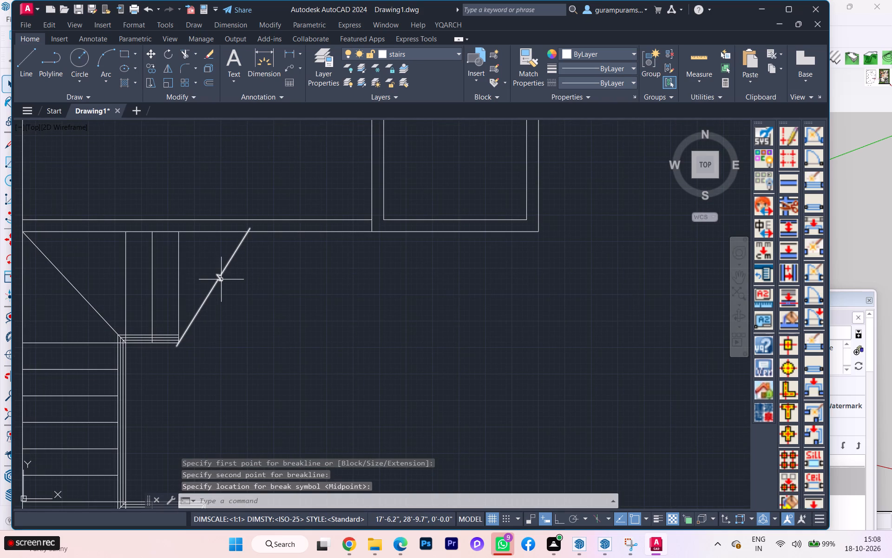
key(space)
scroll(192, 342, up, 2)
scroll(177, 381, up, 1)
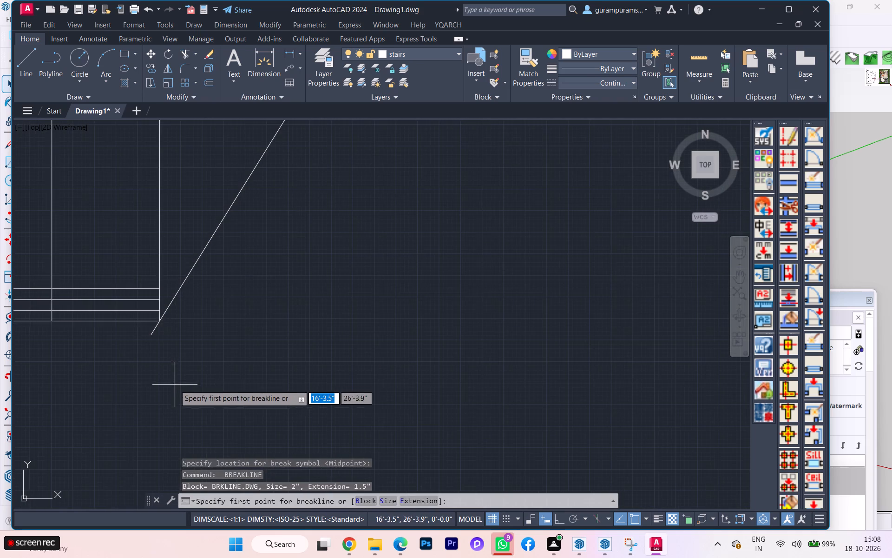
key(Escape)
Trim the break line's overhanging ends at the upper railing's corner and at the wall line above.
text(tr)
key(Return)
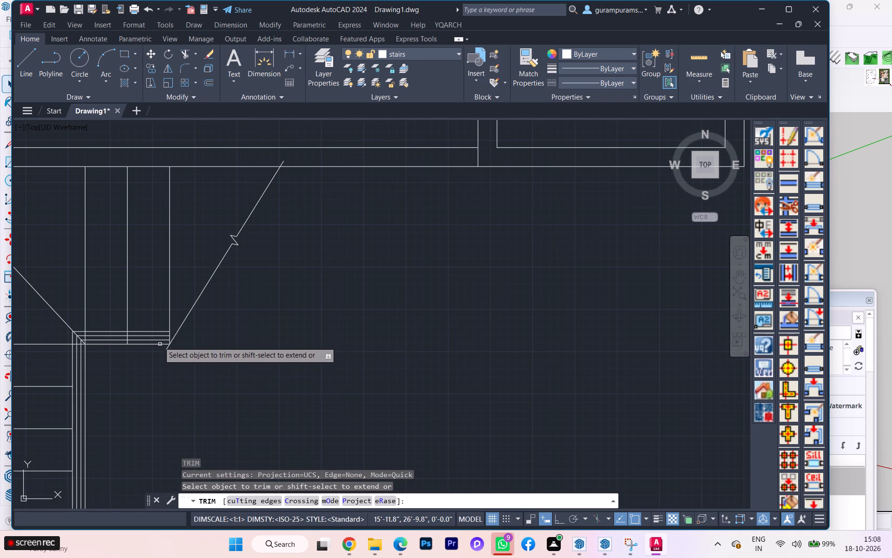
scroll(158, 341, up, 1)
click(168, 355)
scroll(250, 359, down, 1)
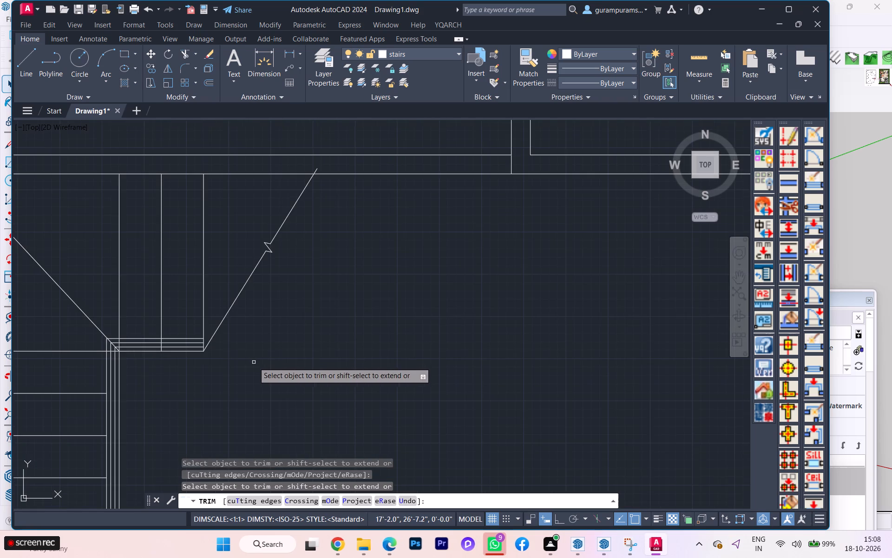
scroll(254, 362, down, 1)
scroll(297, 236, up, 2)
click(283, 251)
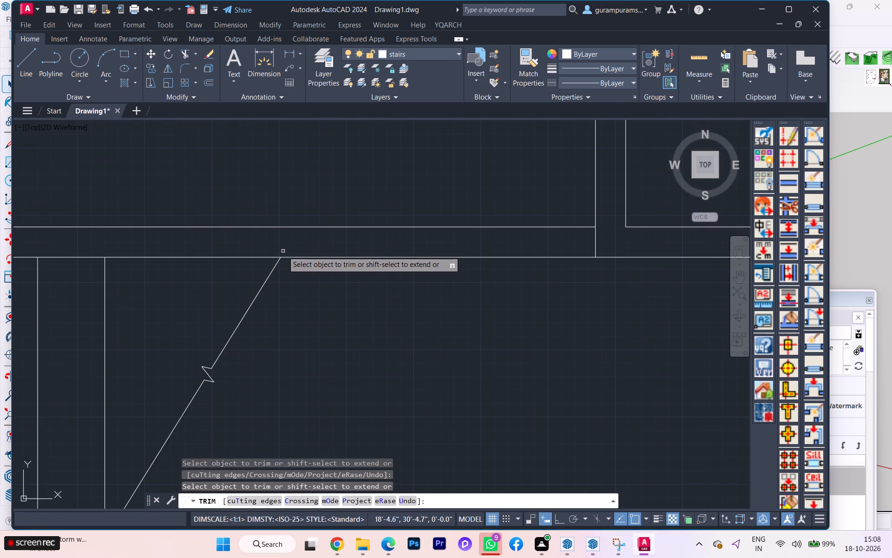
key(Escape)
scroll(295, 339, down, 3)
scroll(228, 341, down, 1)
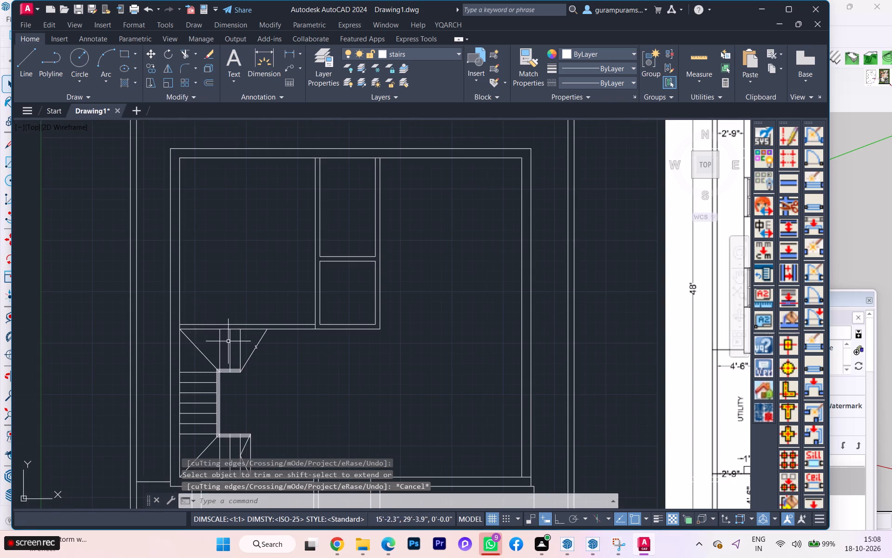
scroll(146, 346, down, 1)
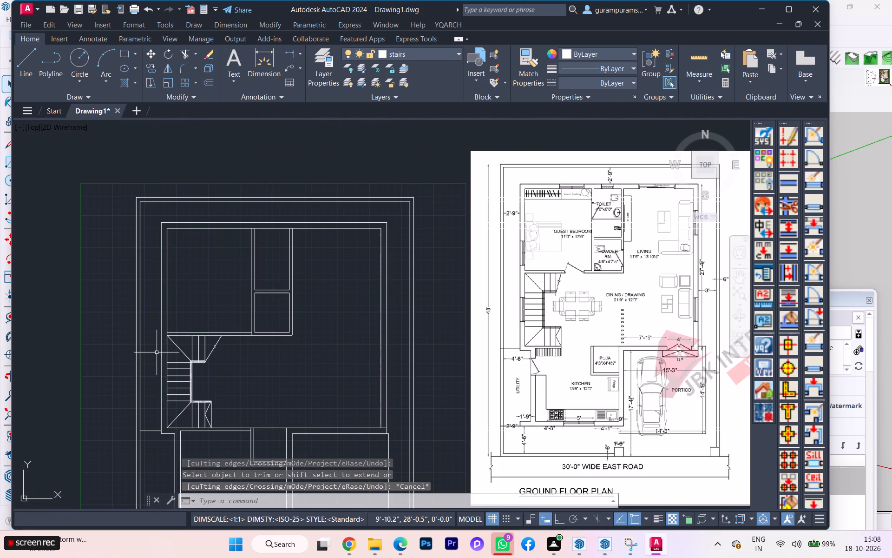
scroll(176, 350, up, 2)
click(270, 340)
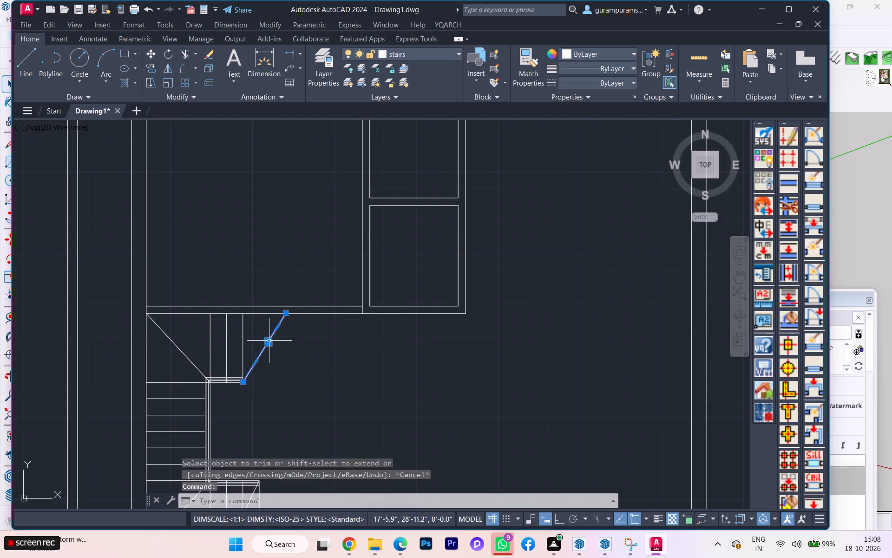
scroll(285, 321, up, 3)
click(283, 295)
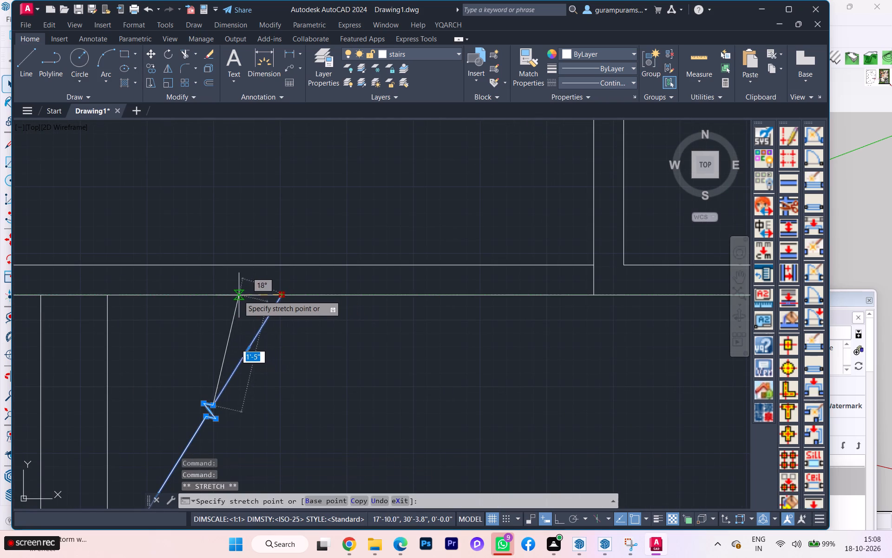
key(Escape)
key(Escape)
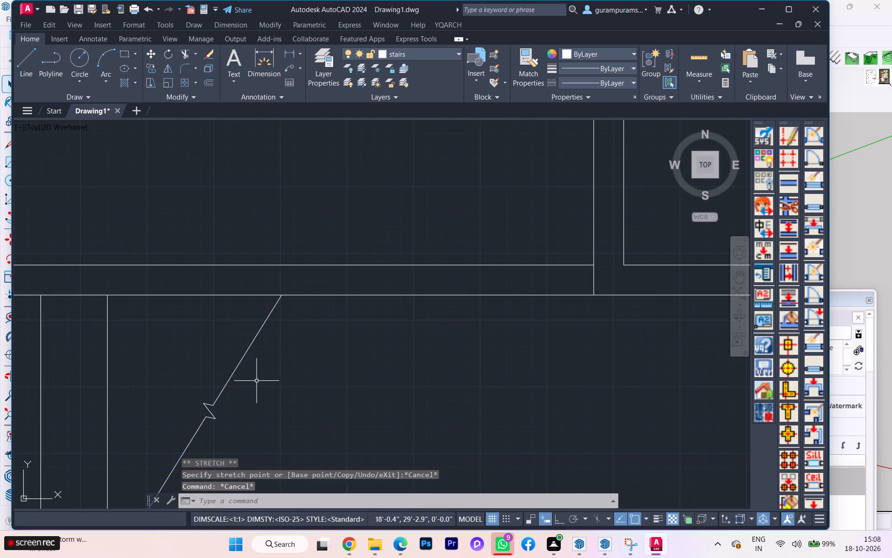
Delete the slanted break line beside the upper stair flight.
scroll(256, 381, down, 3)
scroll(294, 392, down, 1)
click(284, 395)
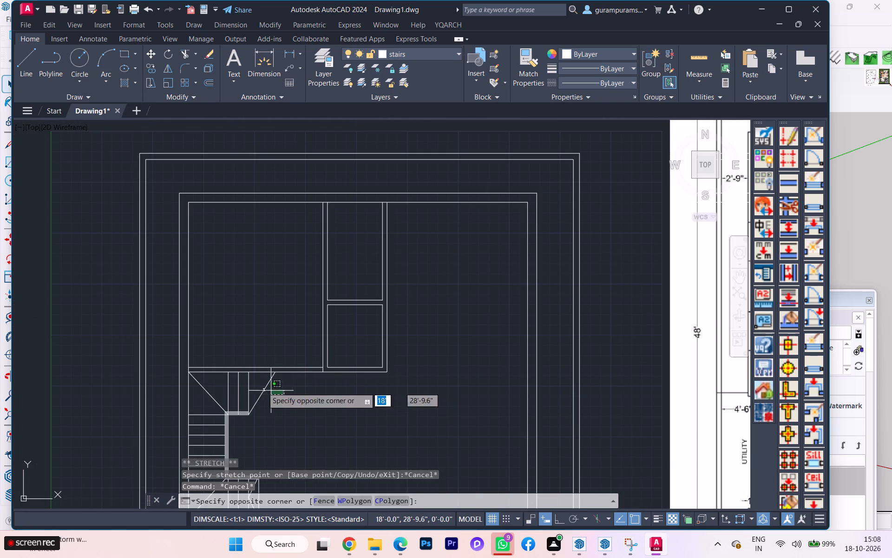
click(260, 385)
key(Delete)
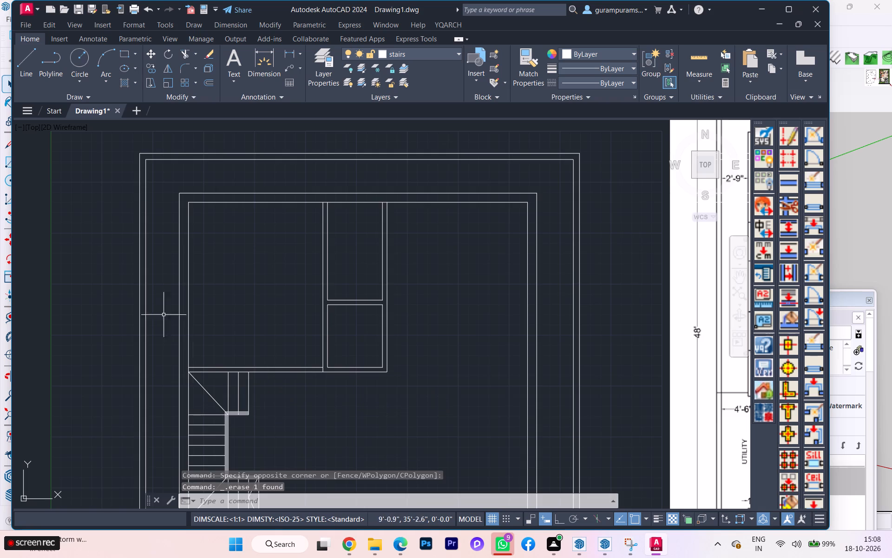
Group the staircase's treads, landing diagonals, railing and V-shaped linework into a single unnamed group.
scroll(157, 308, down, 1)
scroll(200, 414, up, 4)
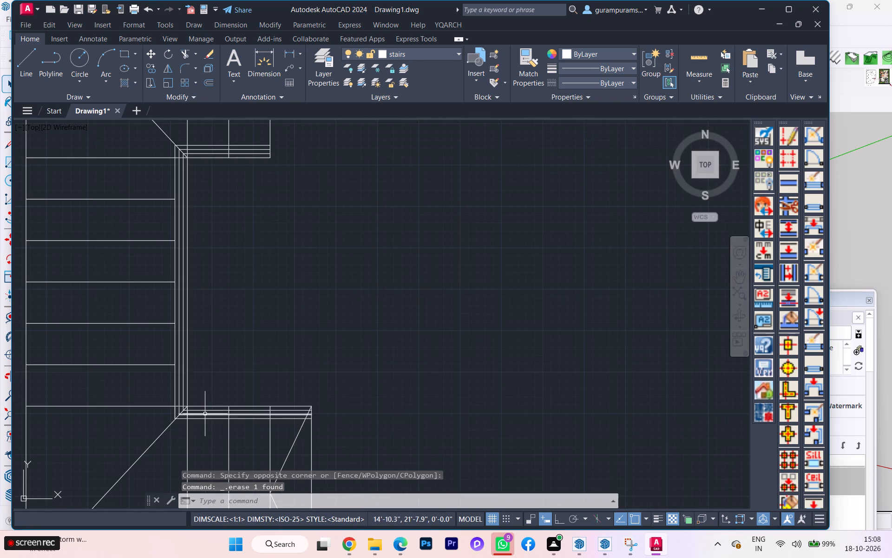
scroll(204, 414, down, 2)
scroll(175, 372, down, 2)
scroll(185, 384, up, 3)
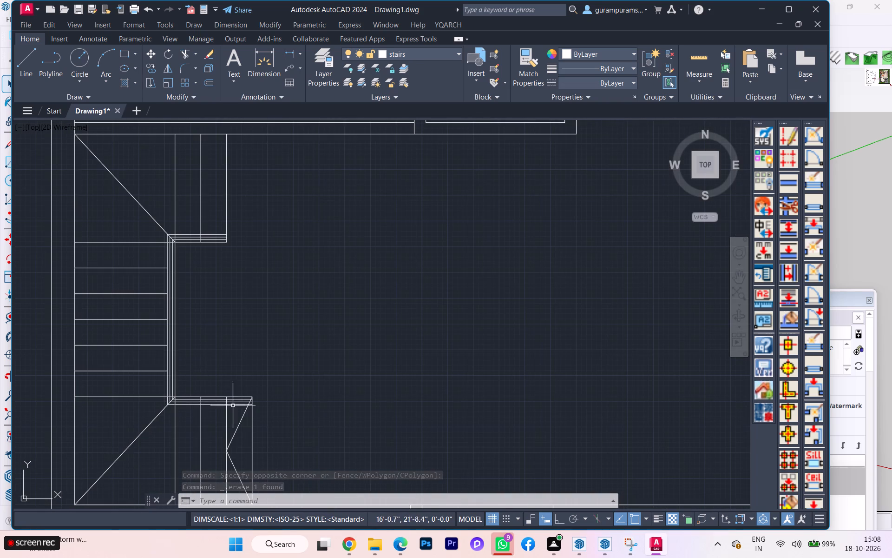
click(275, 439)
click(109, 193)
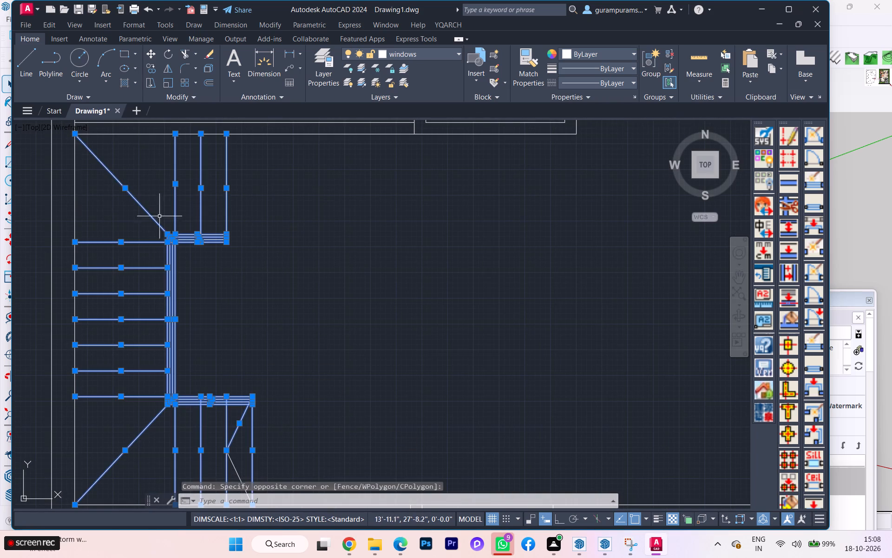
scroll(172, 263, down, 1)
scroll(179, 306, down, 1)
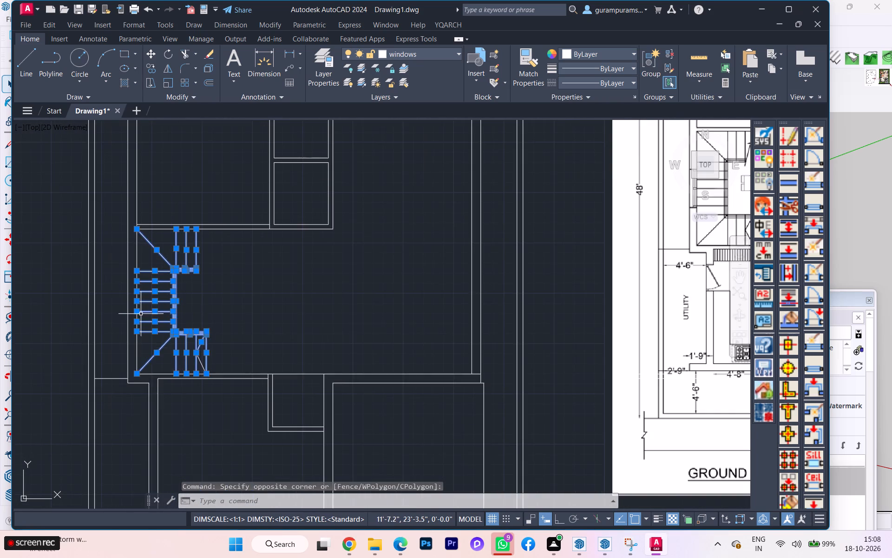
scroll(140, 314, down, 2)
scroll(402, 281, up, 1)
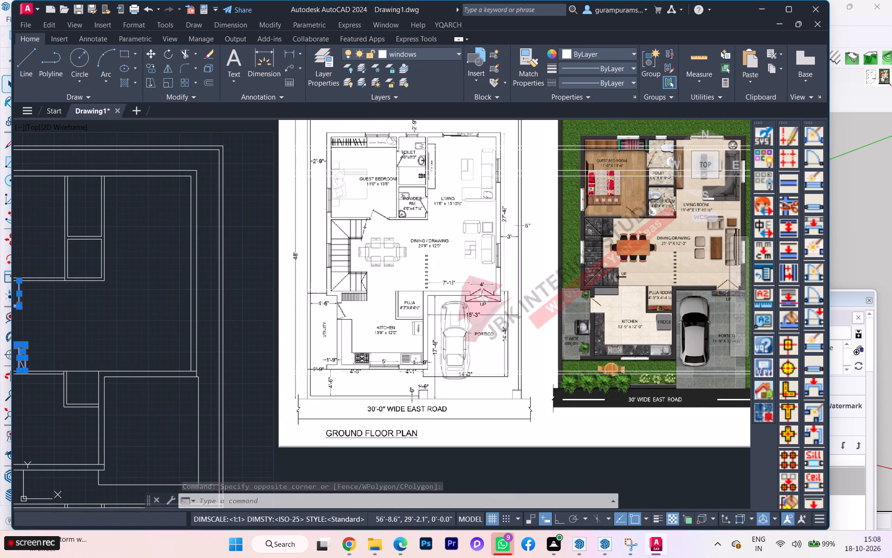
key(g)
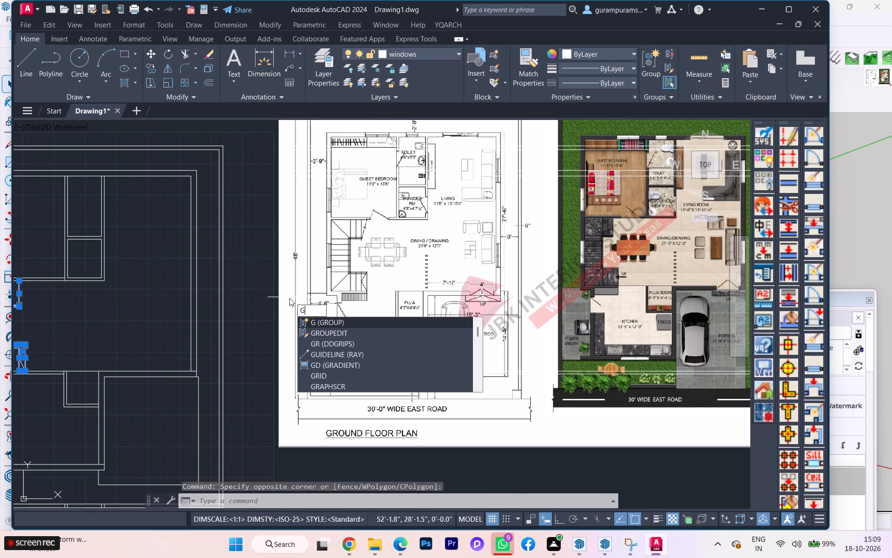
key(Return)
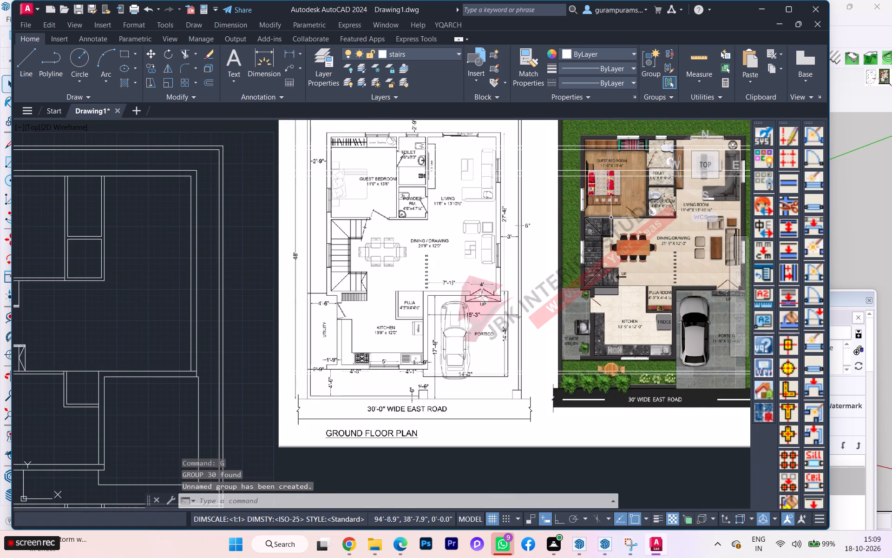
Move the grouped staircase linework from the windows layer to the stairs layer.
scroll(620, 224, down, 1)
scroll(290, 293, up, 2)
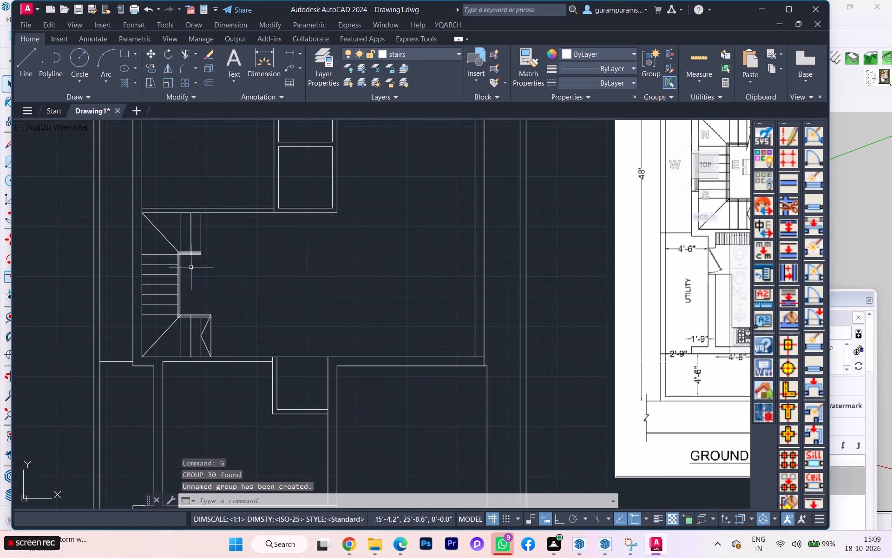
click(176, 261)
click(162, 250)
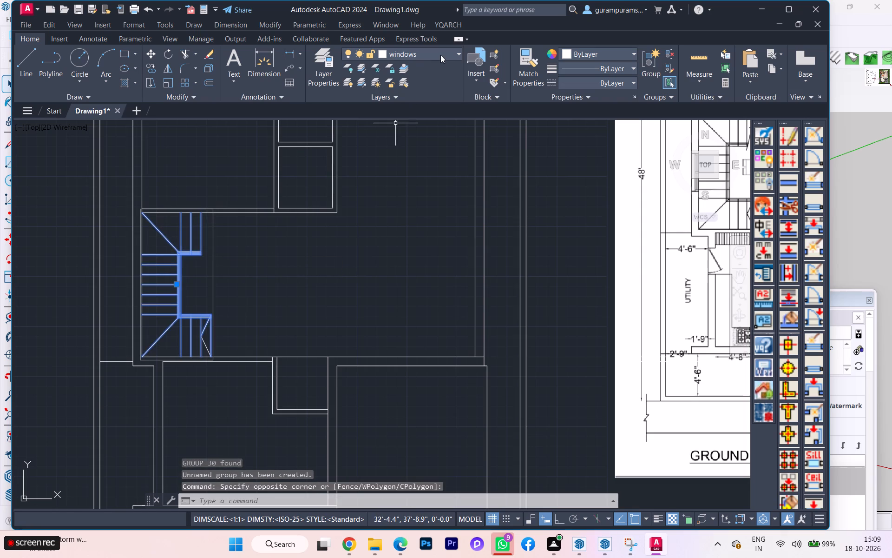
click(440, 55)
click(403, 139)
Set the stairs layer's colour to index colour 70.
click(410, 55)
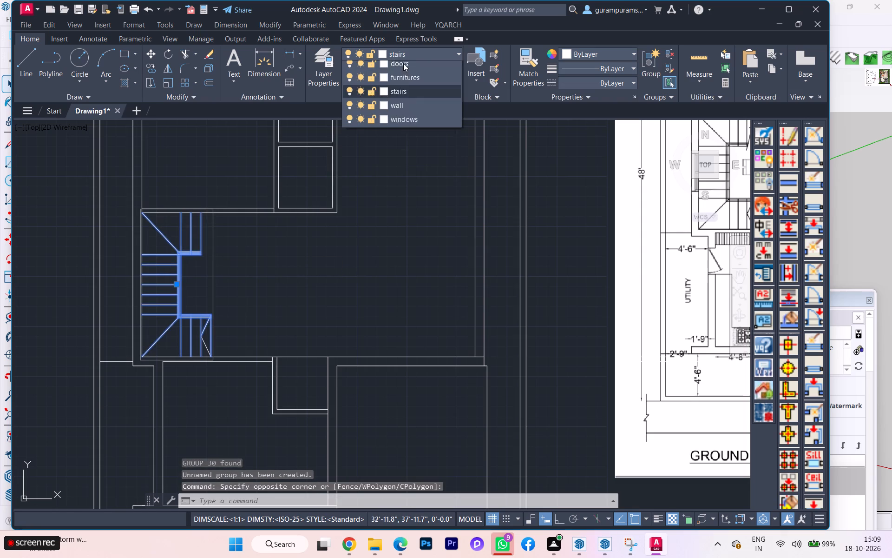
click(384, 134)
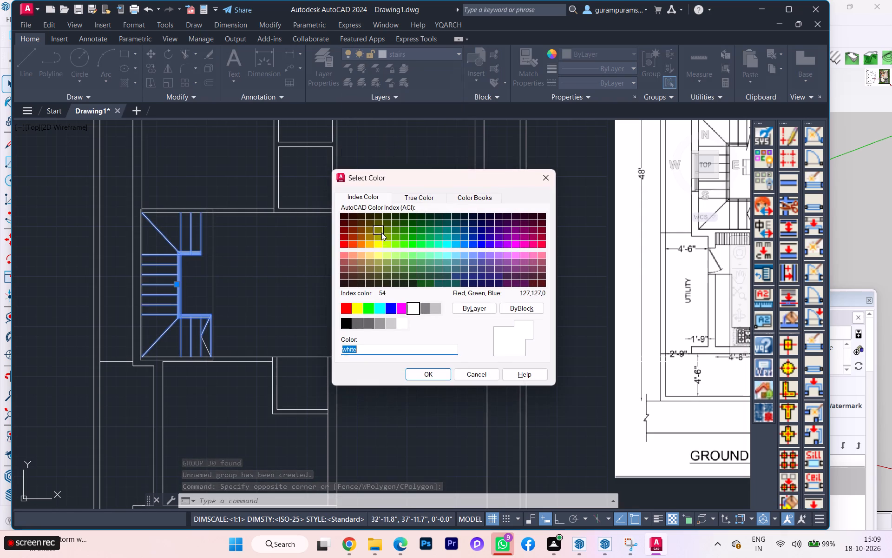
click(398, 245)
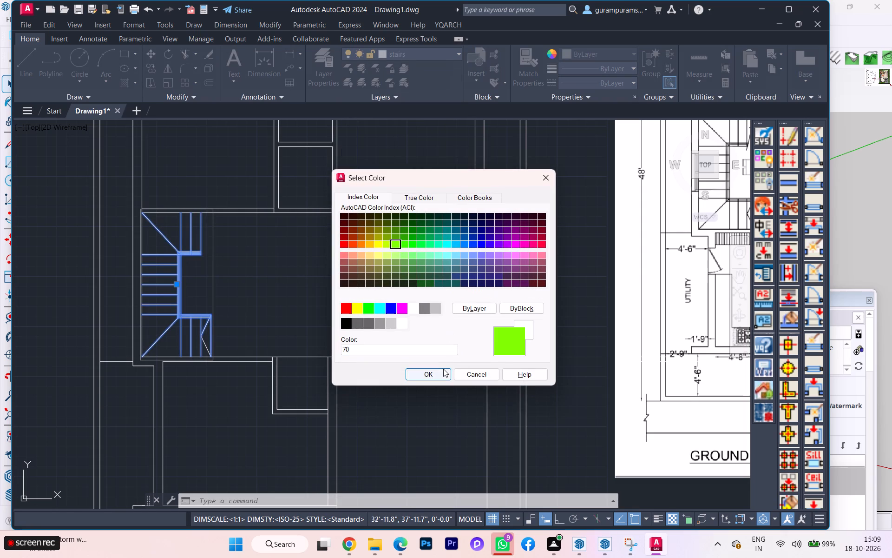
click(443, 369)
key(Escape)
Group the ungrouped lower diagonal of the V-shaped linework together with the staircase group.
scroll(256, 311, down, 2)
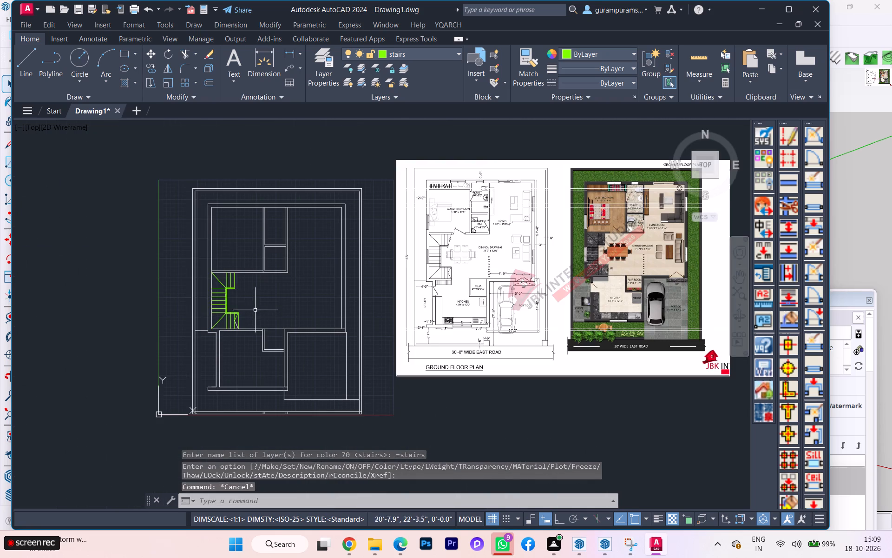
scroll(624, 275, up, 1)
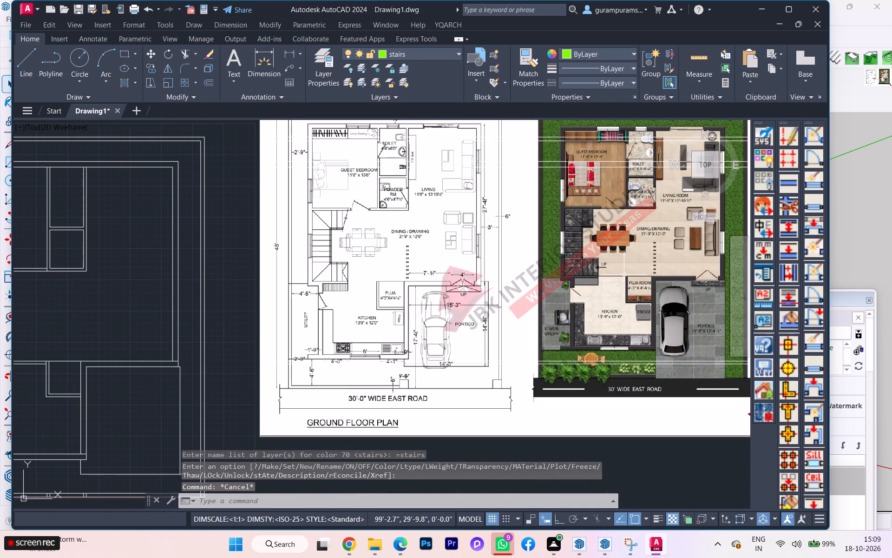
scroll(593, 276, down, 1)
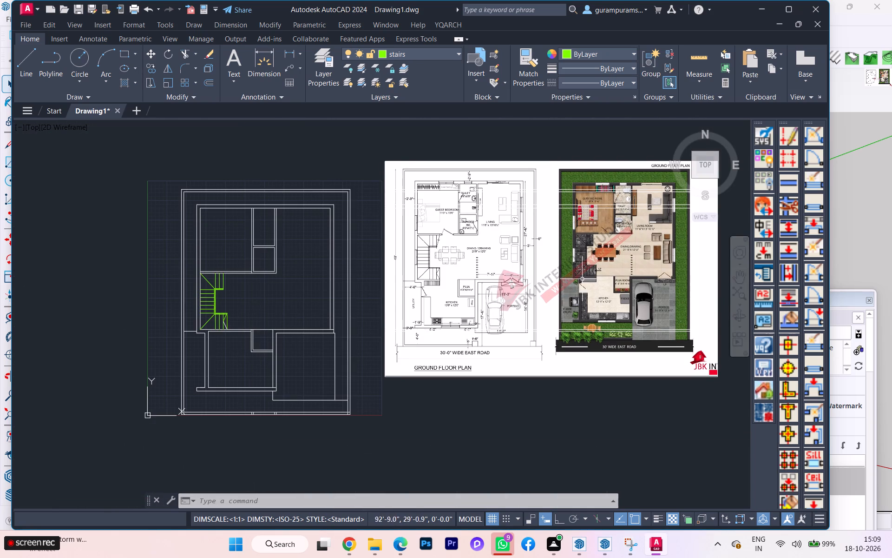
scroll(616, 272, up, 1)
scroll(320, 338, down, 1)
scroll(138, 364, up, 2)
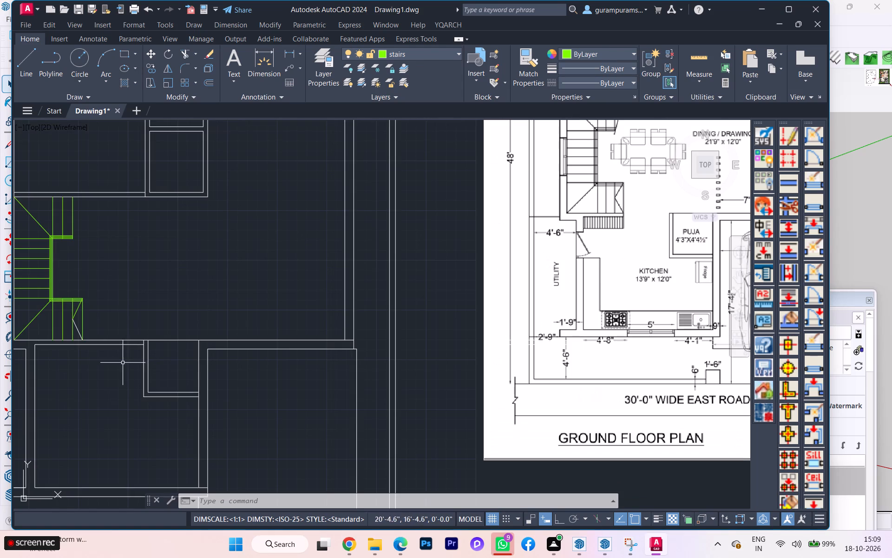
scroll(90, 339, up, 2)
click(64, 325)
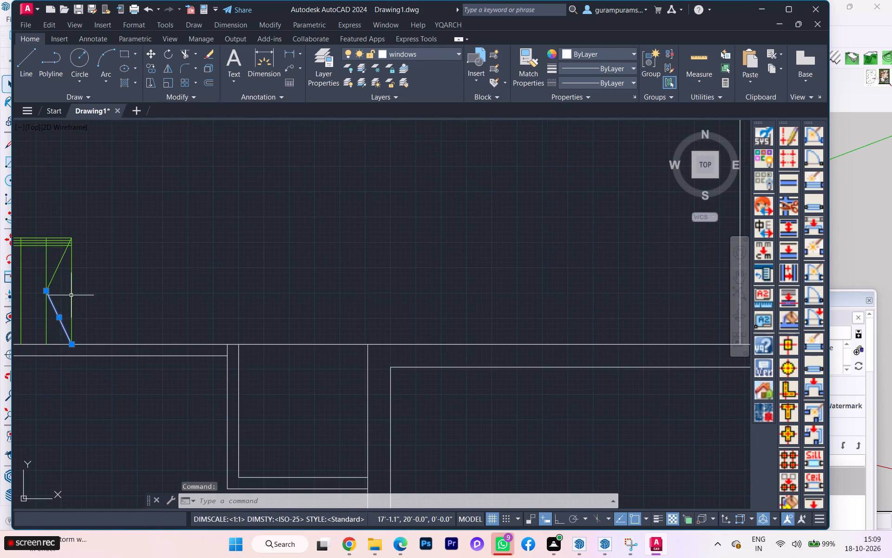
scroll(138, 285, down, 1)
click(123, 291)
click(77, 265)
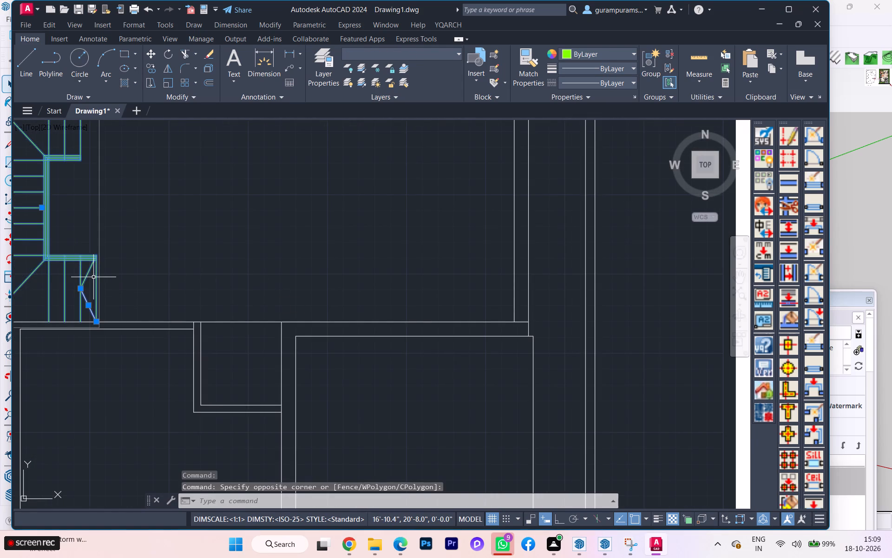
key(g)
key(Return)
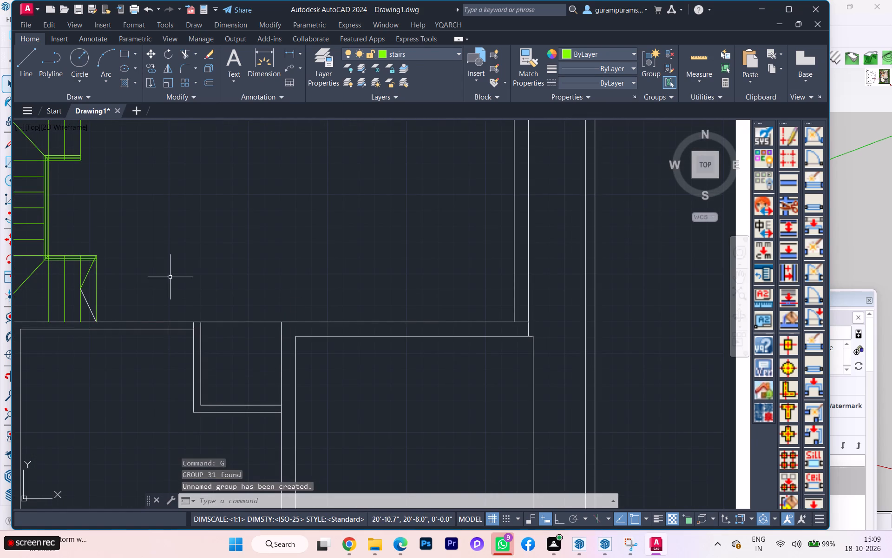
Assign the whole regrouped staircase, including its lower V diagonal, to the stairs layer.
click(89, 302)
click(80, 298)
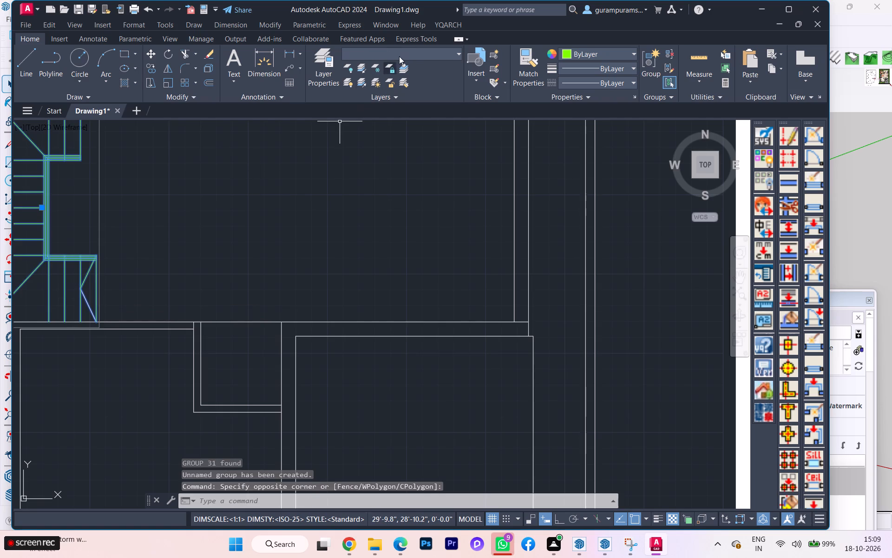
click(401, 55)
click(394, 138)
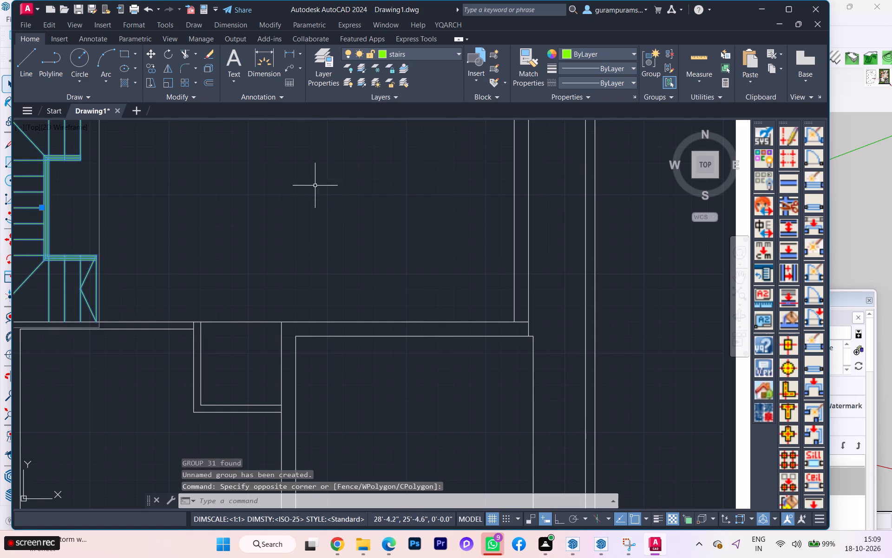
click(310, 188)
key(Escape)
scroll(319, 173, down, 3)
key(Escape)
Draw a short vertical line across the kitchen wall's thickness, starting from the lower end of the stair flight's outer edge.
scroll(298, 199, up, 1)
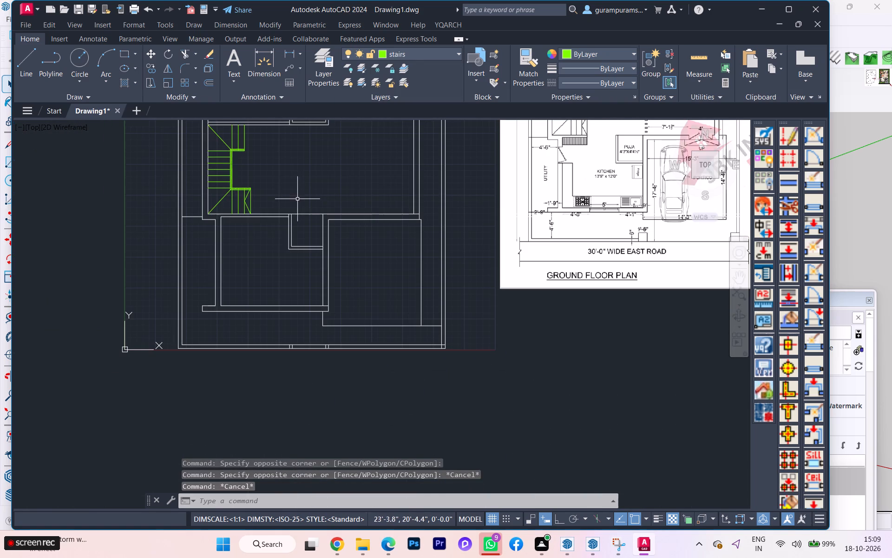
key(k)
key(BackSpace)
key(l)
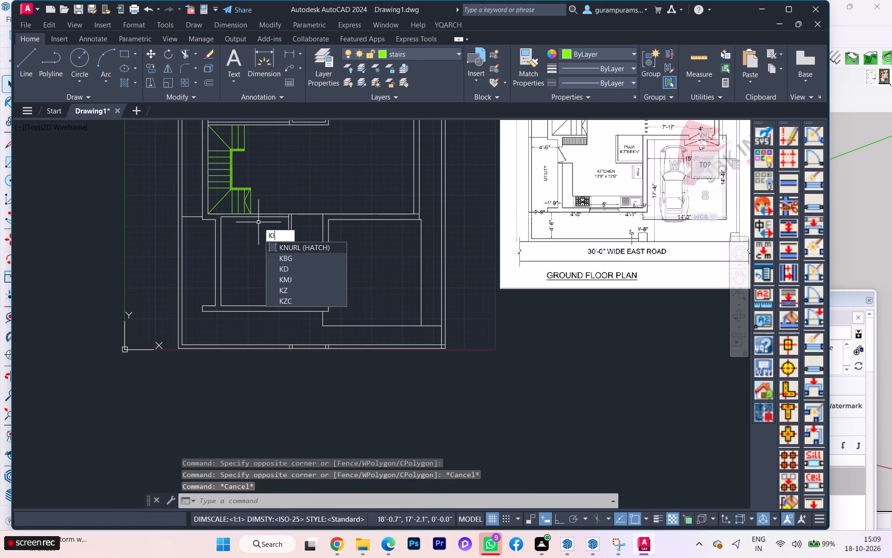
key(Return)
scroll(255, 208, up, 4)
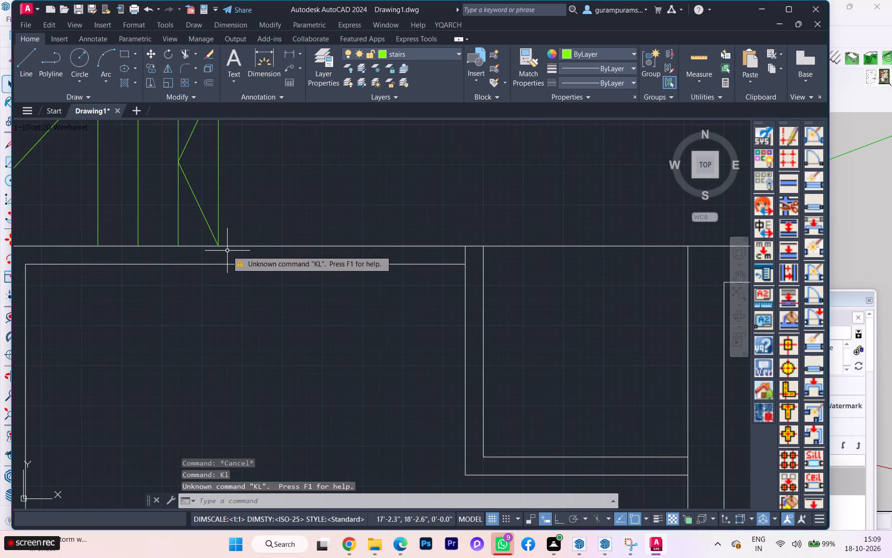
key(l)
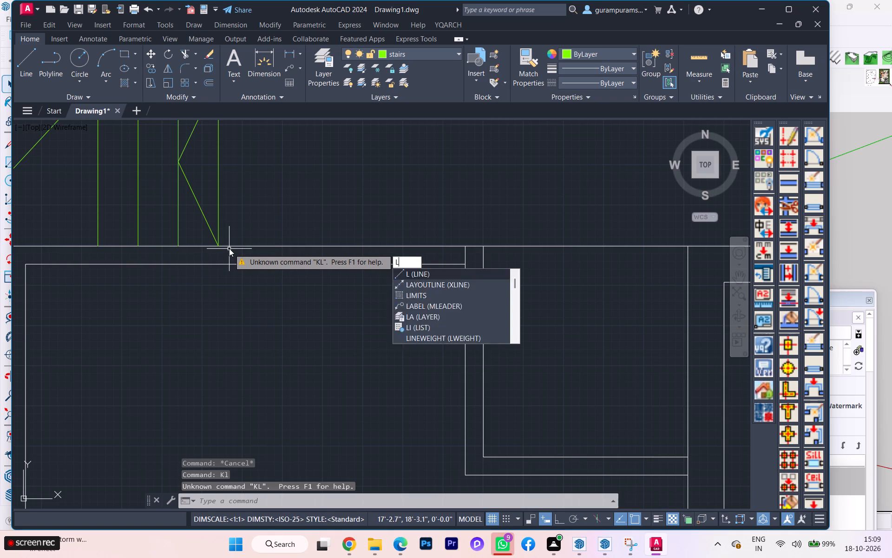
key(Return)
scroll(219, 237, up, 1)
click(218, 249)
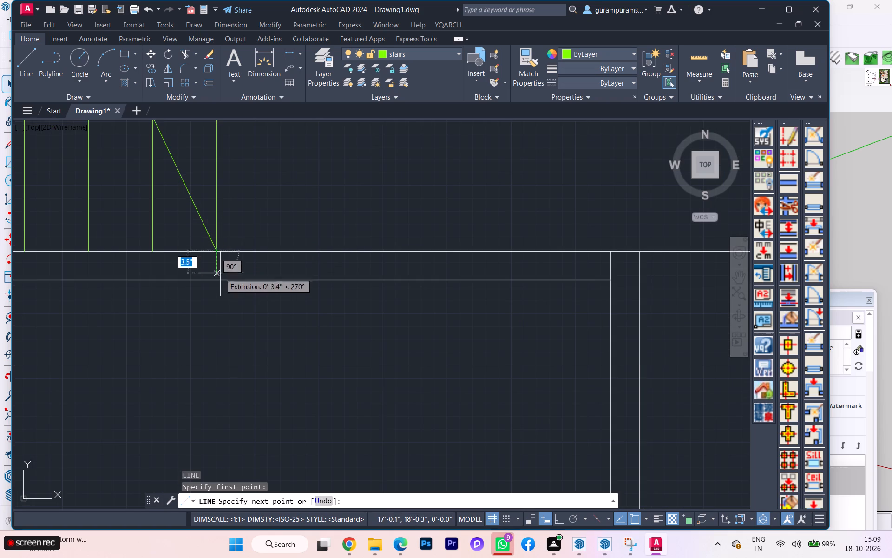
click(218, 278)
key(space)
Trim both wall lines between the new closing line by the stairs and the puja room wall to open the kitchen entrance.
scroll(219, 277, down, 5)
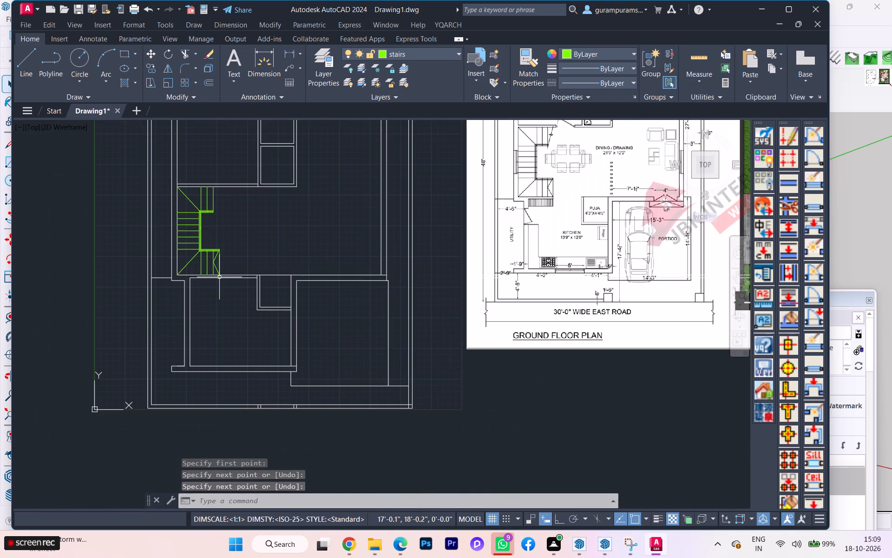
scroll(248, 279, up, 2)
text(tr)
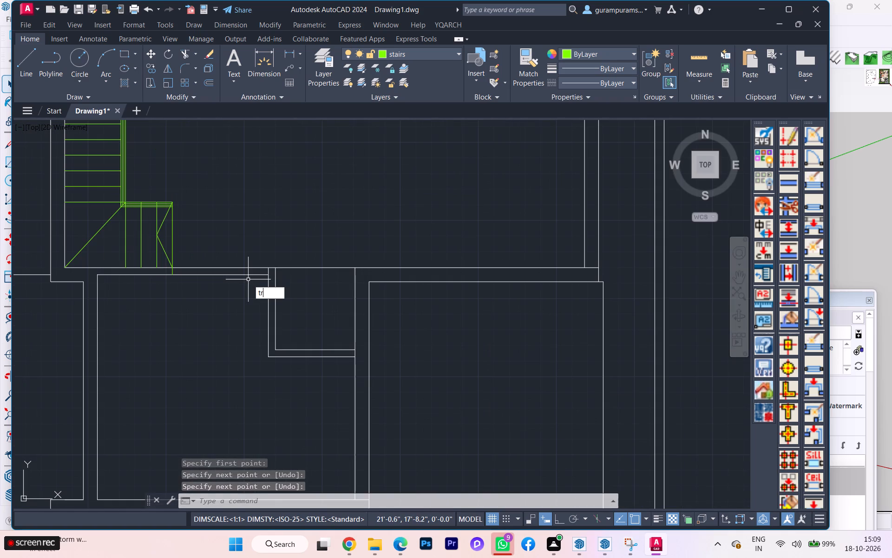
key(Return)
click(242, 277)
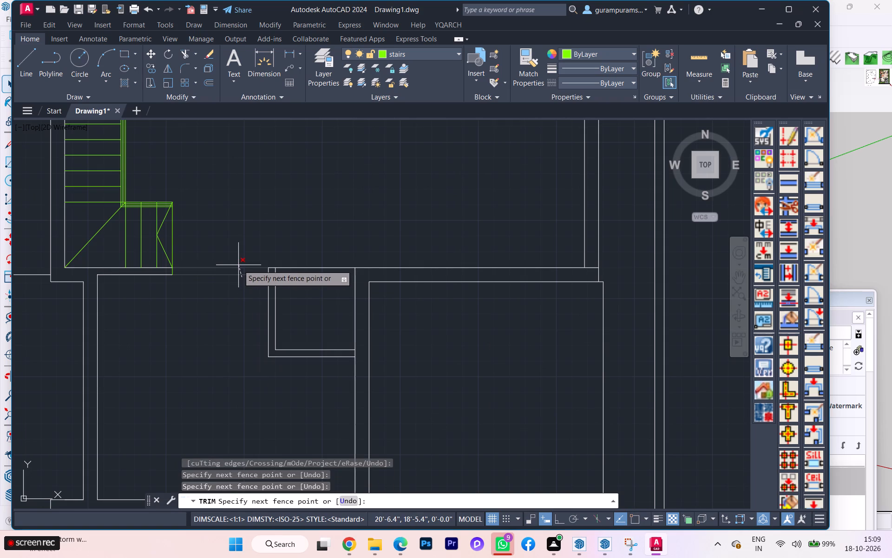
click(238, 265)
scroll(305, 213, down, 2)
scroll(258, 262, down, 1)
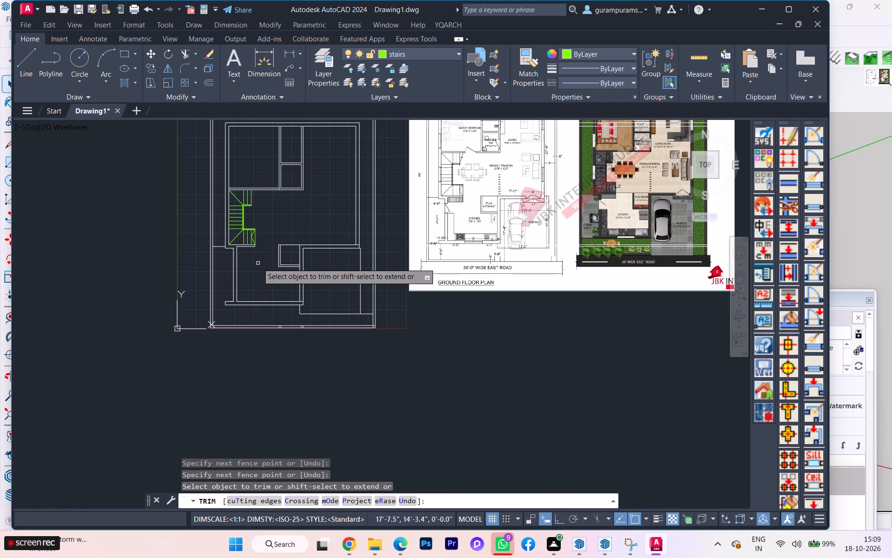
scroll(499, 205, up, 1)
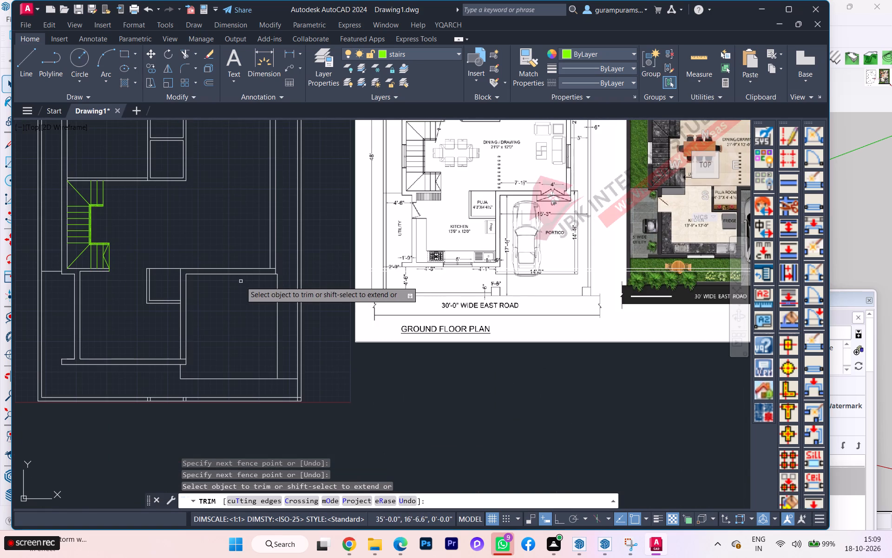
key(Escape)
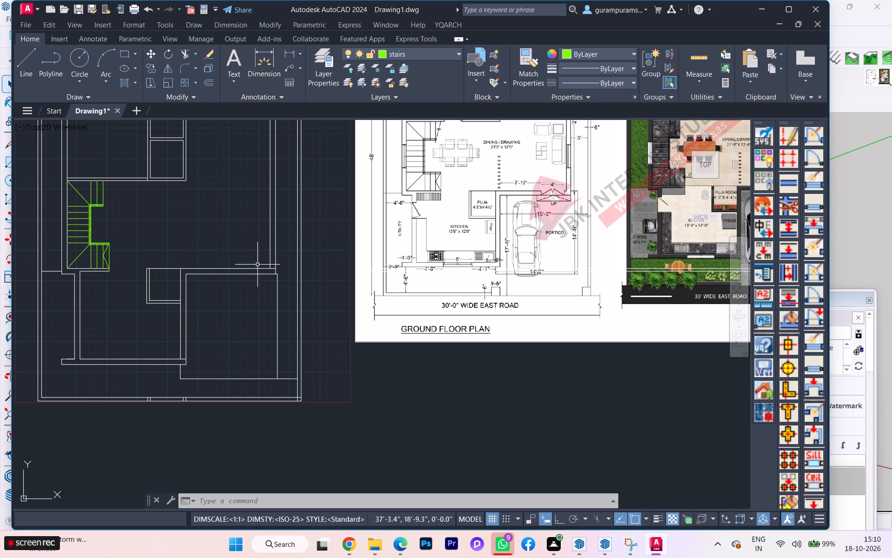
Trim the horizontal wall-line segments that overrun the inner and outer corners of the dining room wall above the portico.
scroll(262, 261, up, 1)
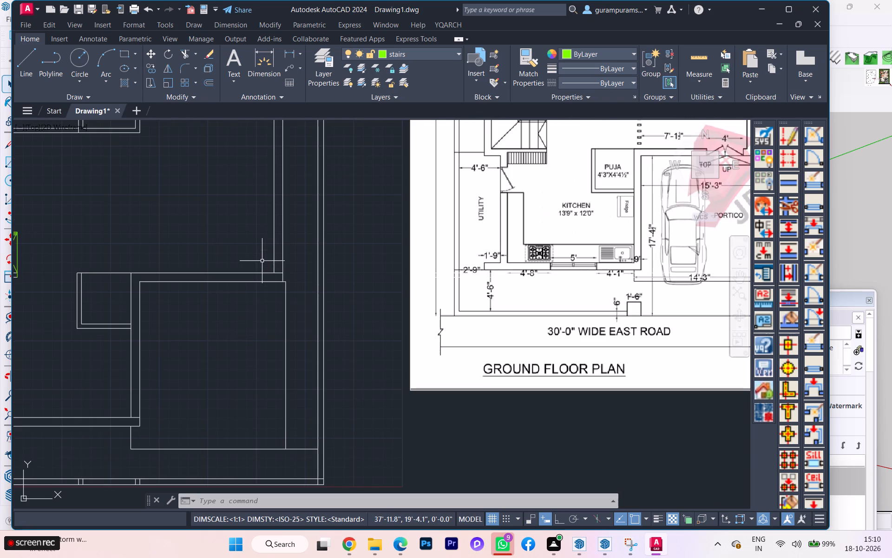
scroll(267, 271, down, 1)
key(Escape)
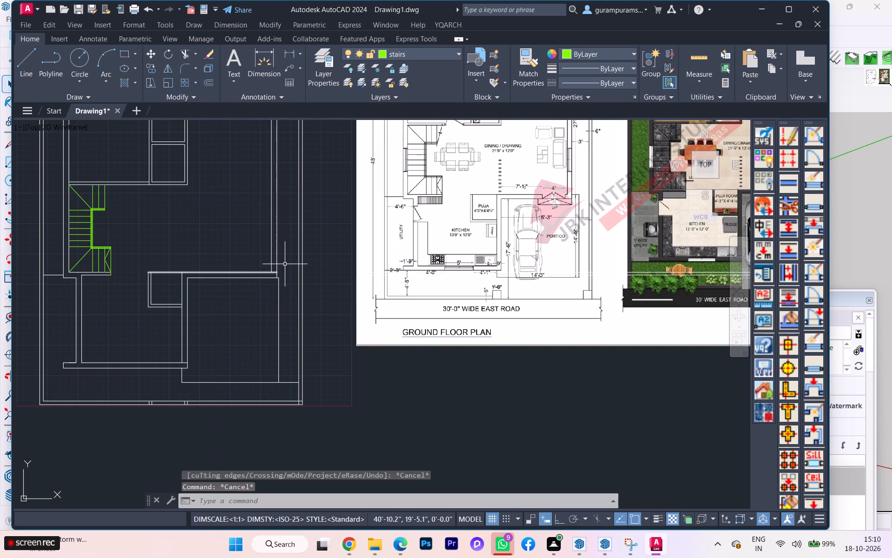
scroll(285, 264, up, 3)
text(tr)
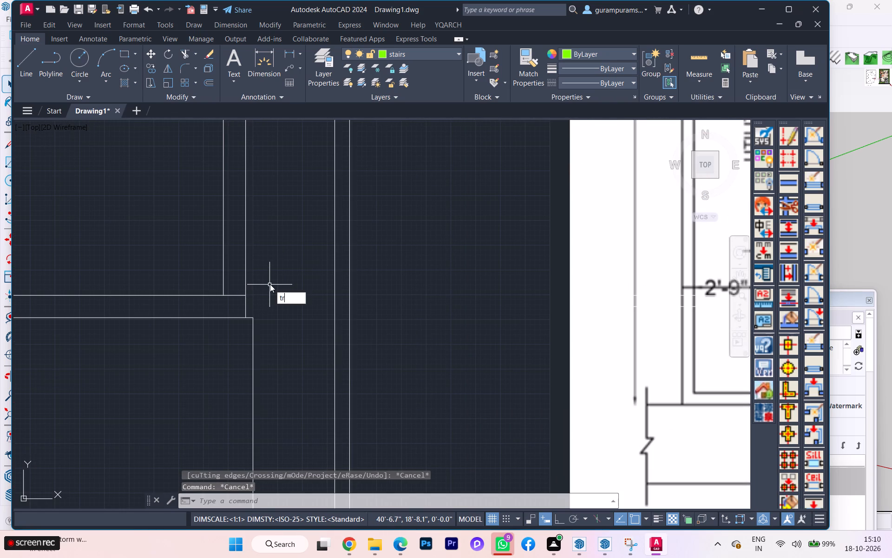
key(Return)
click(236, 296)
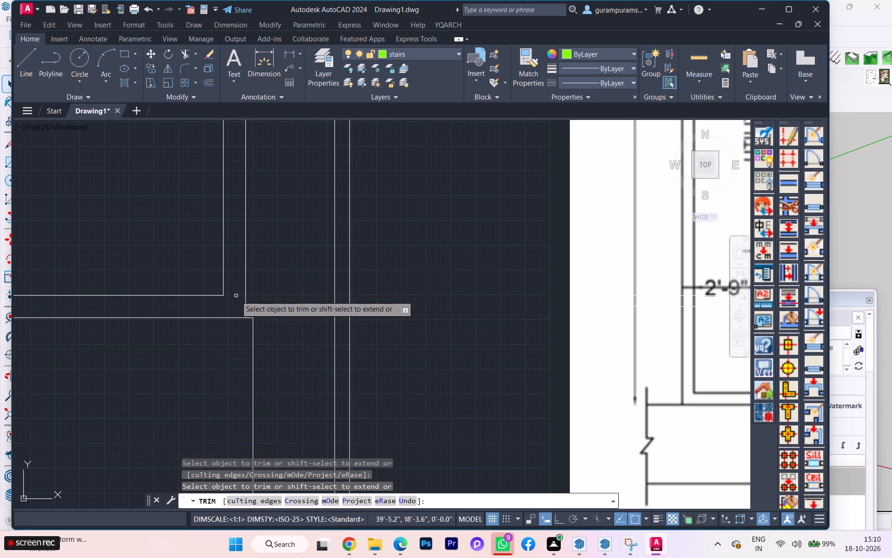
scroll(253, 253, down, 3)
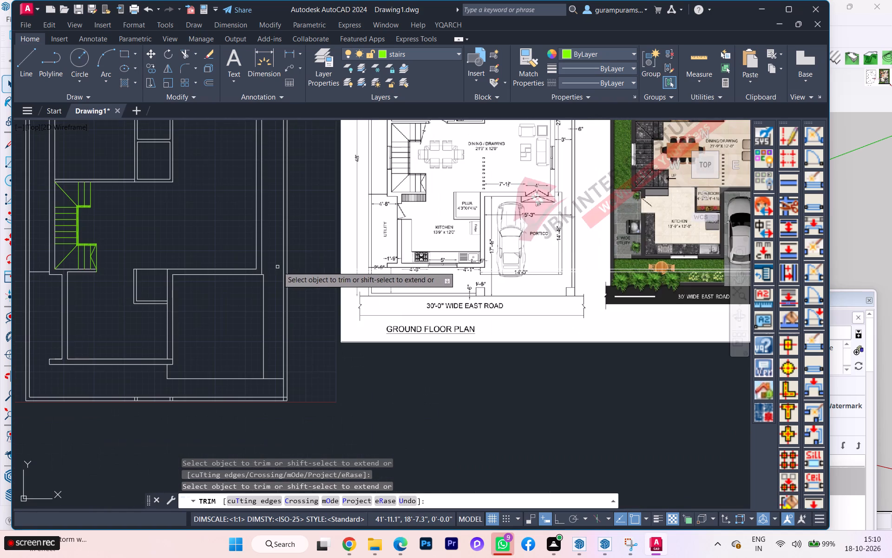
scroll(551, 193, up, 2)
scroll(564, 193, down, 1)
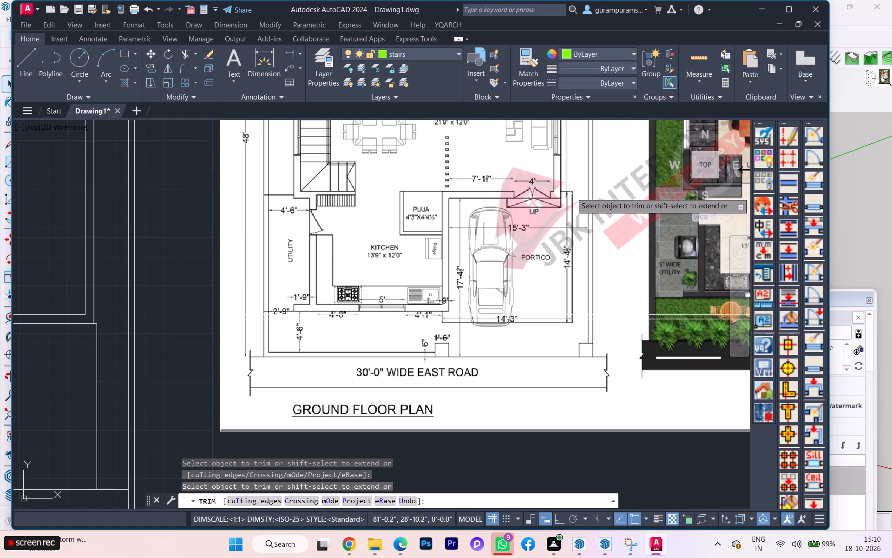
scroll(571, 193, down, 1)
scroll(308, 265, down, 1)
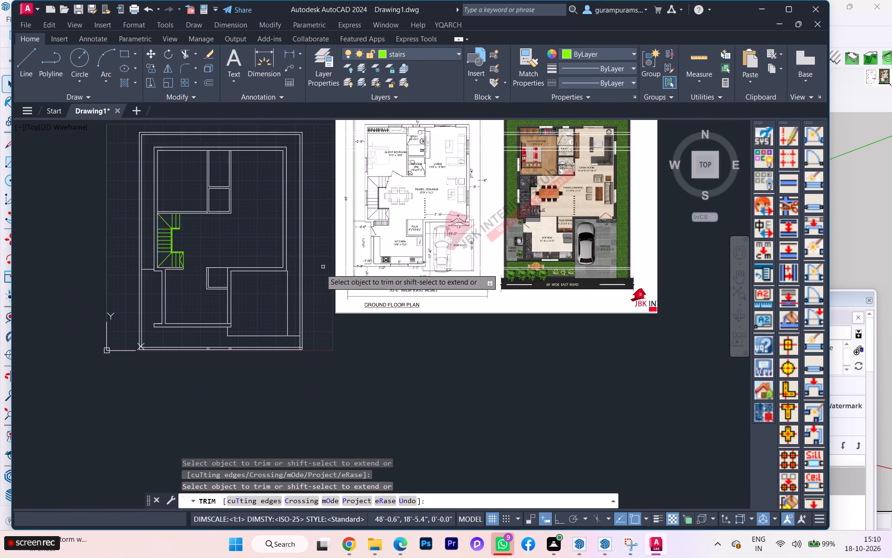
scroll(252, 275, up, 3)
scroll(361, 266, up, 2)
click(354, 258)
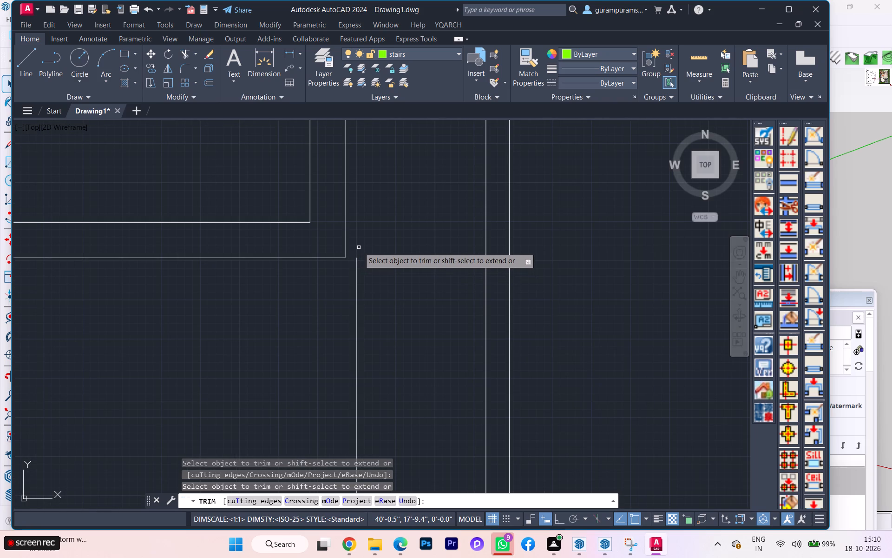
key(Escape)
Draw a line up from the top end of the portico's outer vertical line across the wall thickness, returning horizontally to the dining room's outer wall line.
scroll(349, 235, up, 2)
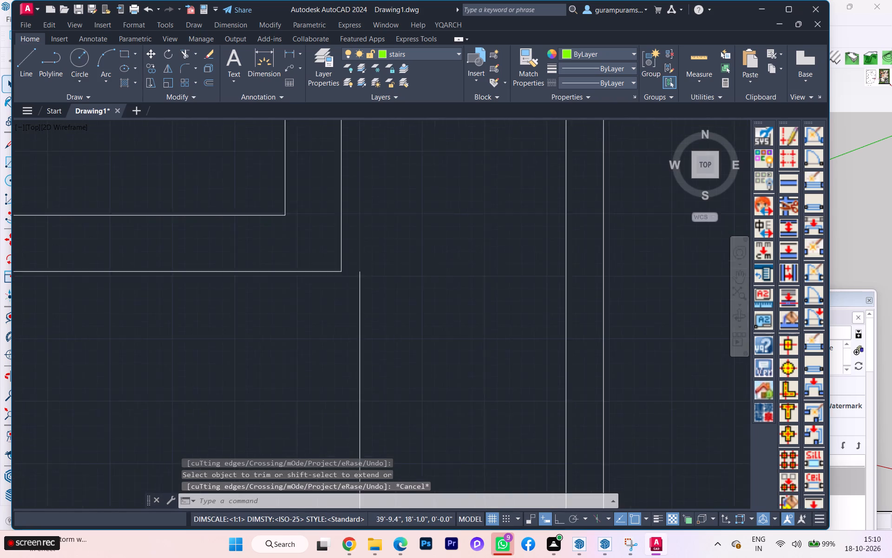
key(l)
key(Return)
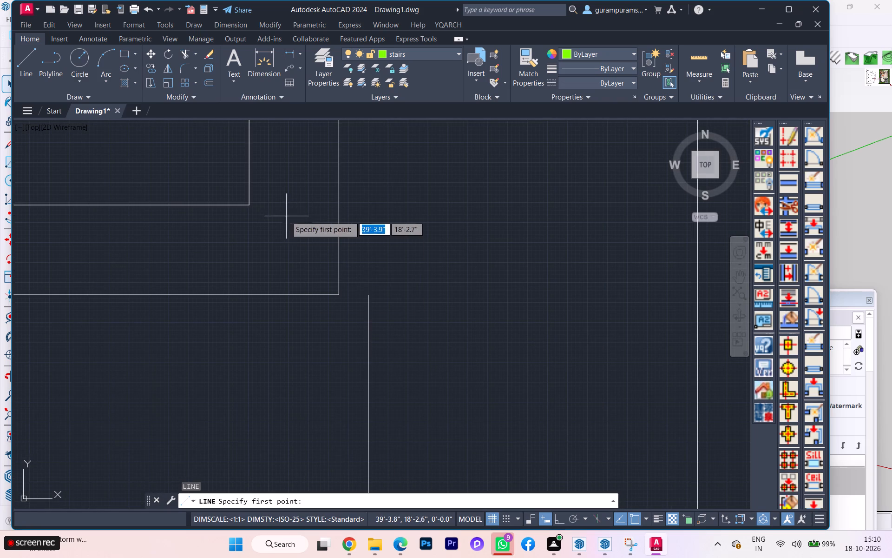
click(367, 296)
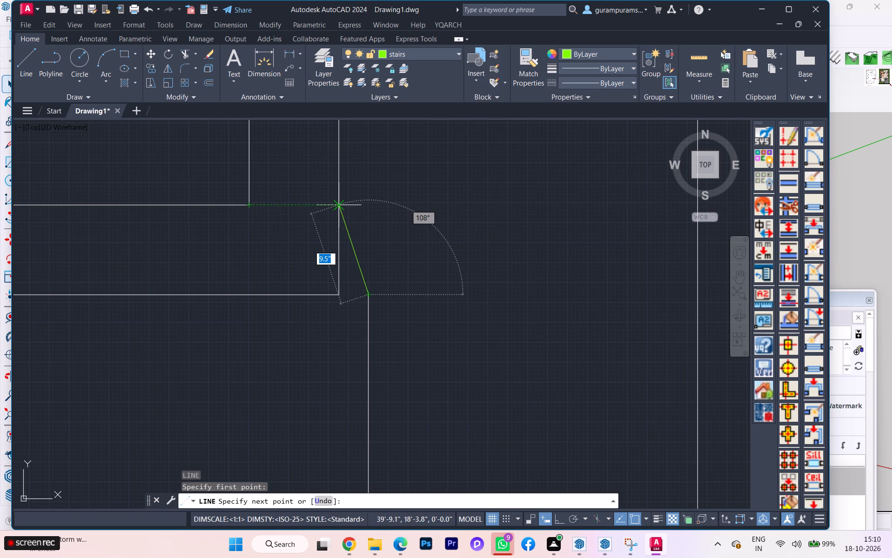
click(367, 206)
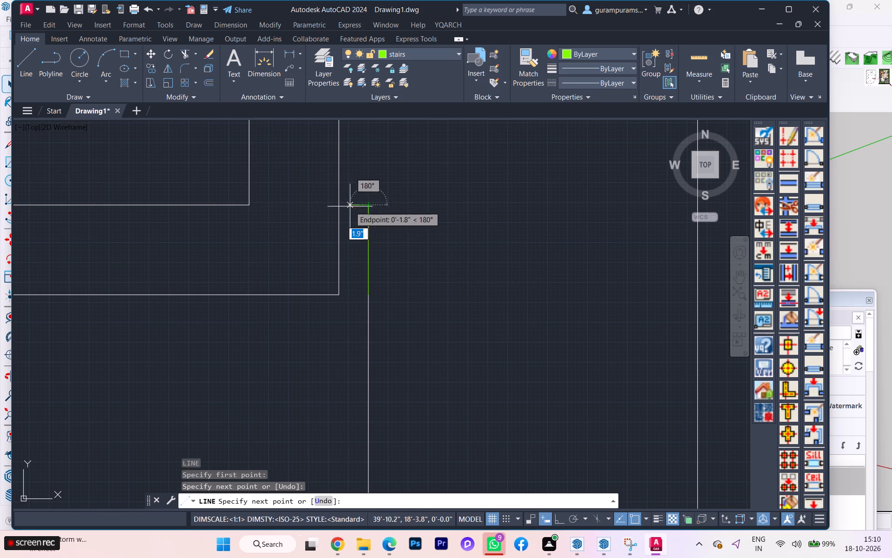
click(340, 206)
key(space)
scroll(383, 205, down, 3)
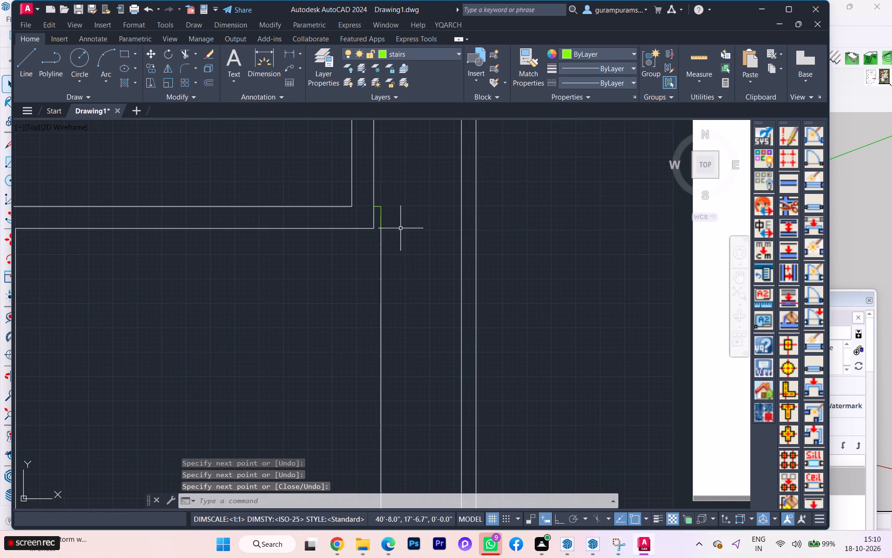
Set the colour of the two new line segments at the dining room wall corner to ByBlock.
scroll(383, 232, up, 2)
click(383, 210)
click(370, 162)
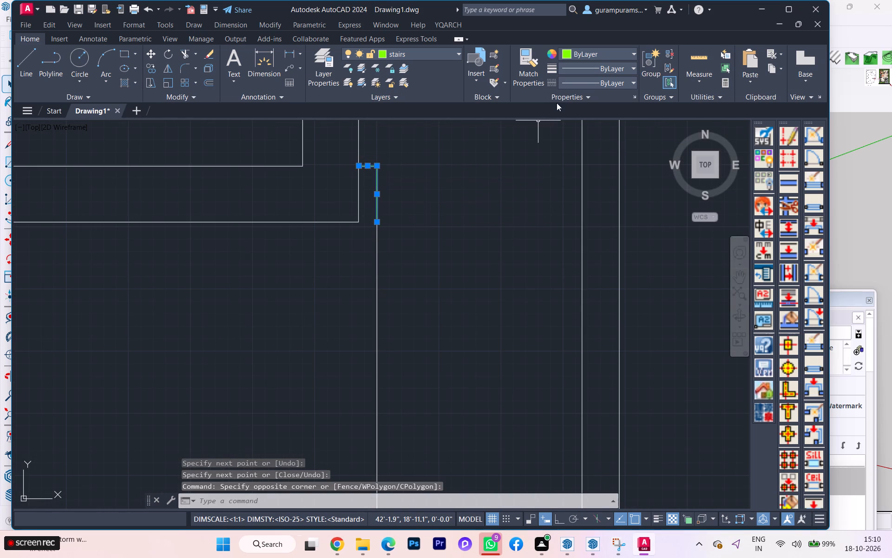
click(587, 58)
click(579, 81)
key(Escape)
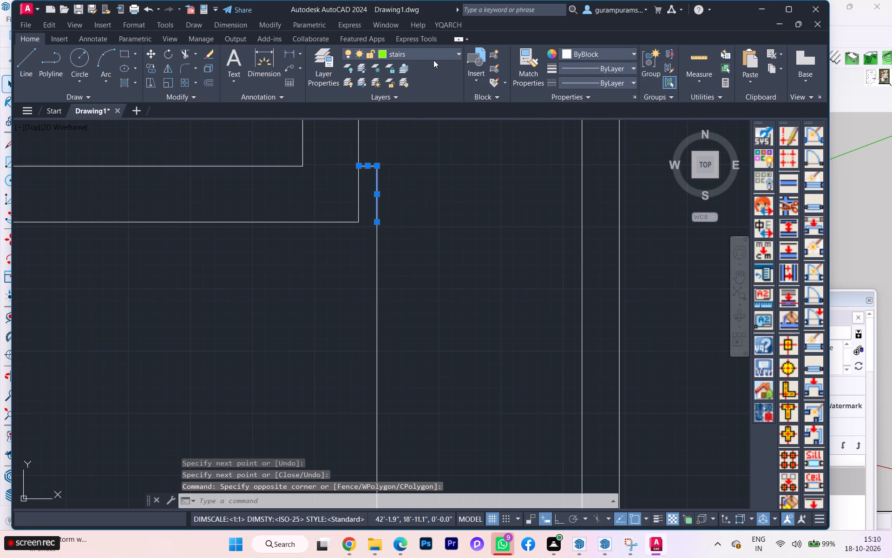
click(431, 173)
key(Escape)
key(Escape)
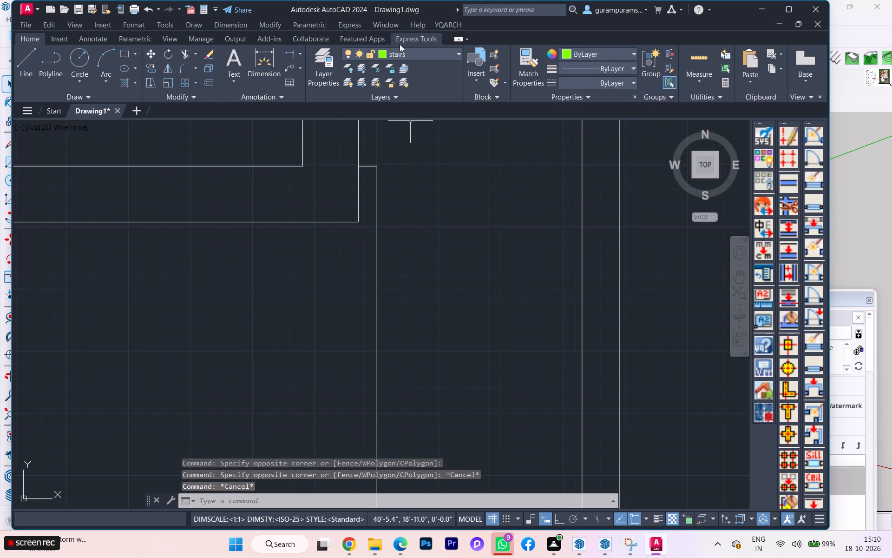
Make wall the current layer.
click(400, 44)
click(34, 41)
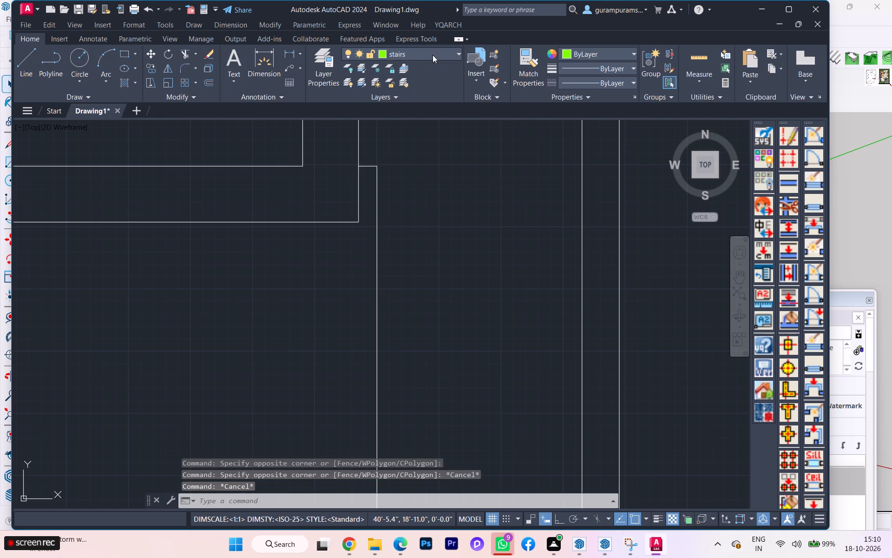
click(433, 55)
click(402, 150)
click(440, 153)
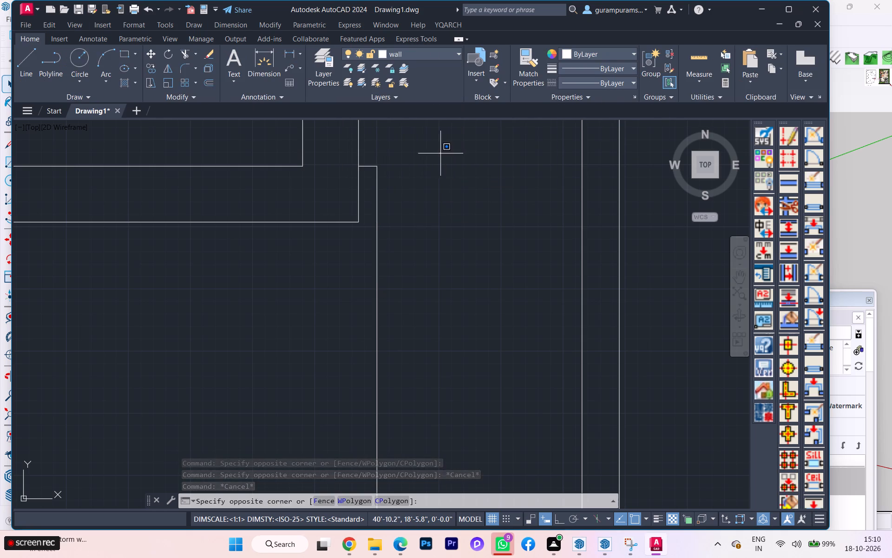
key(Escape)
Join the portico's outer vertical line and the two new segments at the dining wall corner into one polyline.
click(387, 187)
click(375, 160)
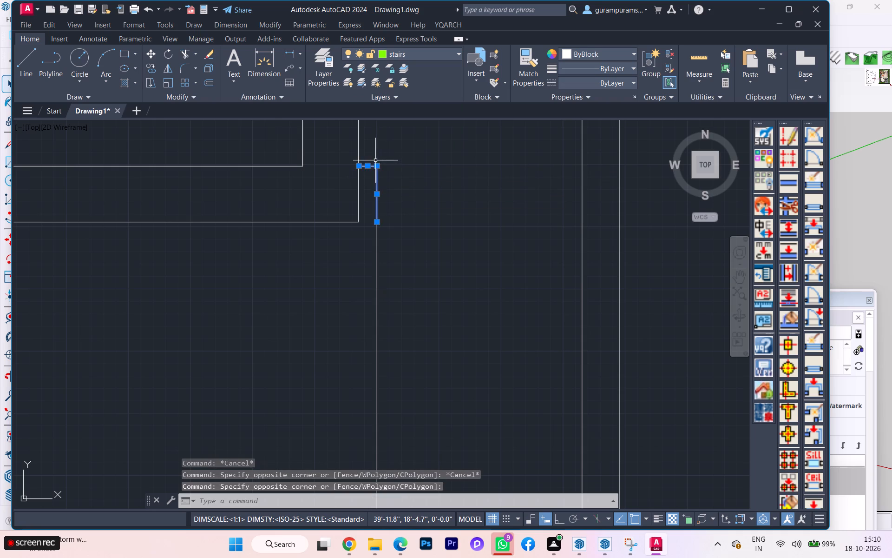
key(Escape)
click(385, 260)
click(378, 258)
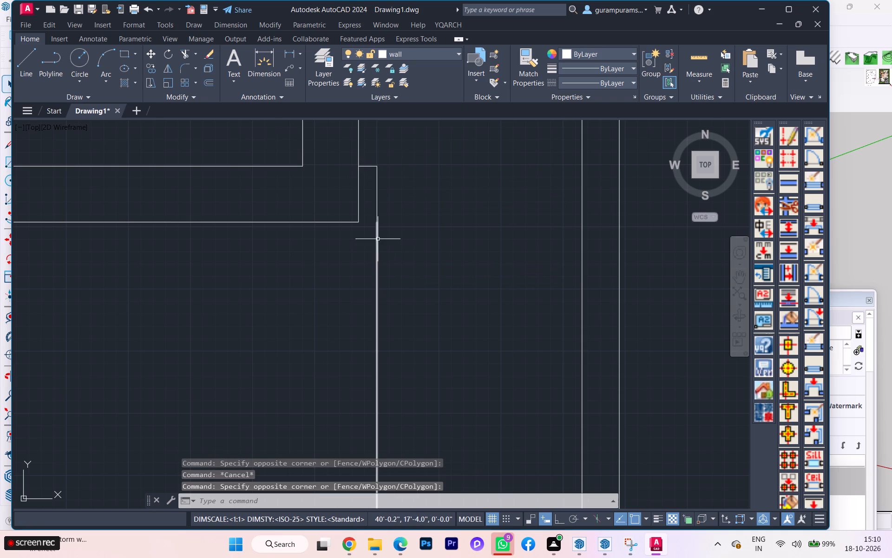
click(377, 240)
click(387, 217)
click(367, 160)
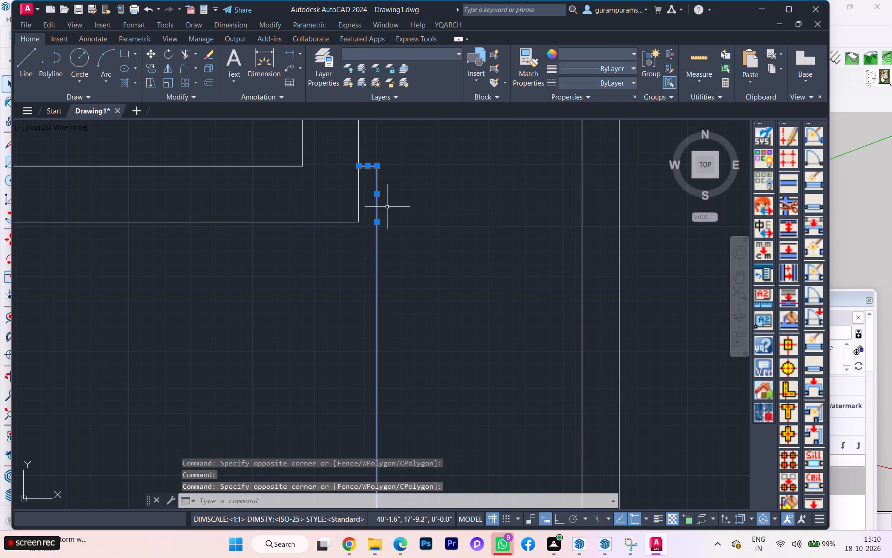
key(j)
key(Return)
scroll(417, 202, down, 4)
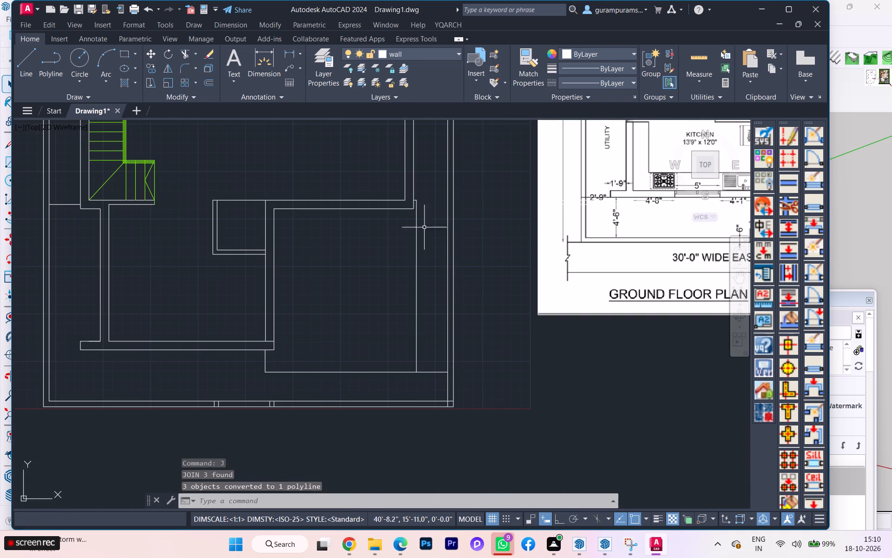
key(Escape)
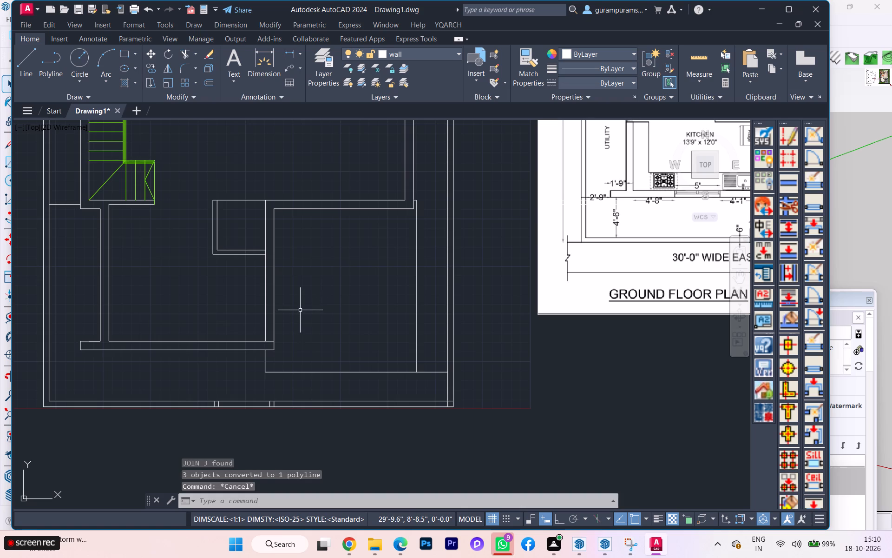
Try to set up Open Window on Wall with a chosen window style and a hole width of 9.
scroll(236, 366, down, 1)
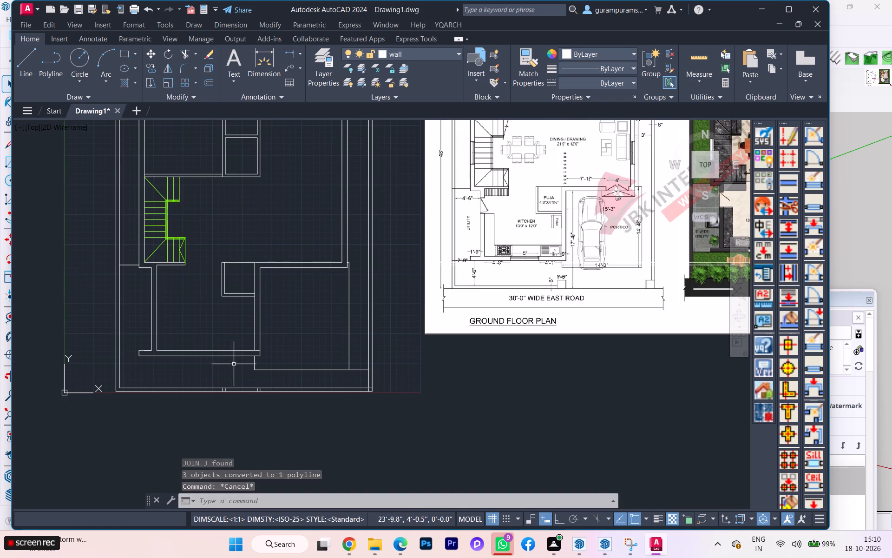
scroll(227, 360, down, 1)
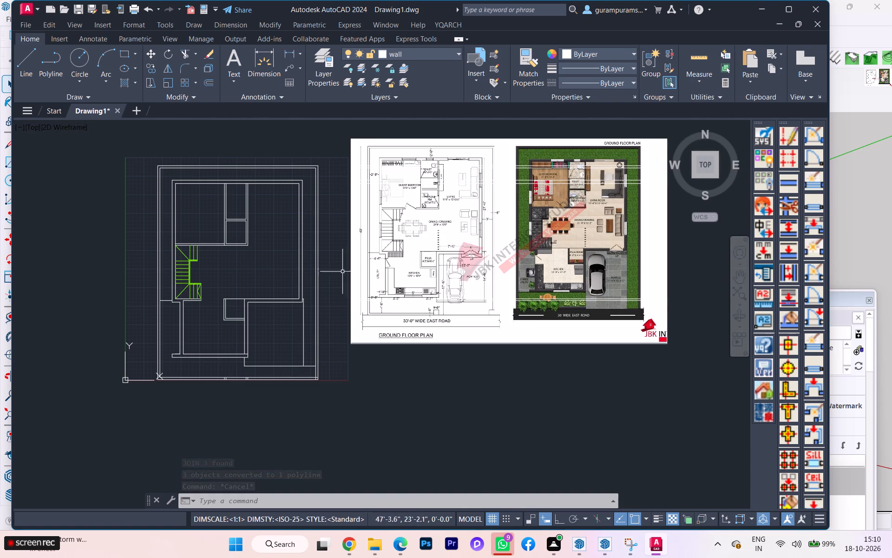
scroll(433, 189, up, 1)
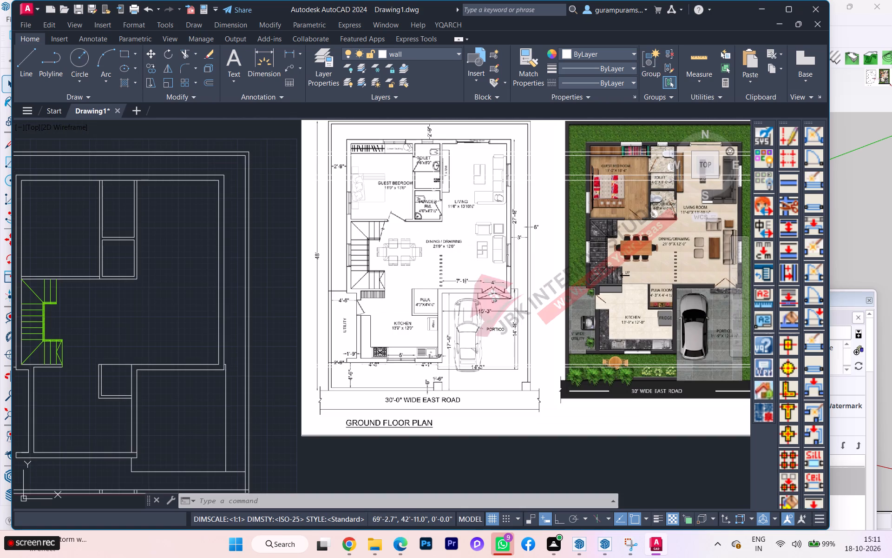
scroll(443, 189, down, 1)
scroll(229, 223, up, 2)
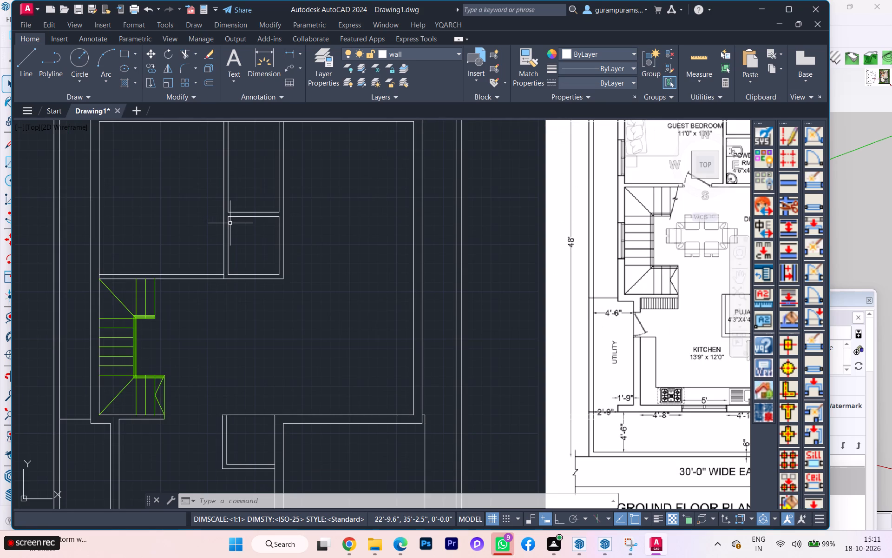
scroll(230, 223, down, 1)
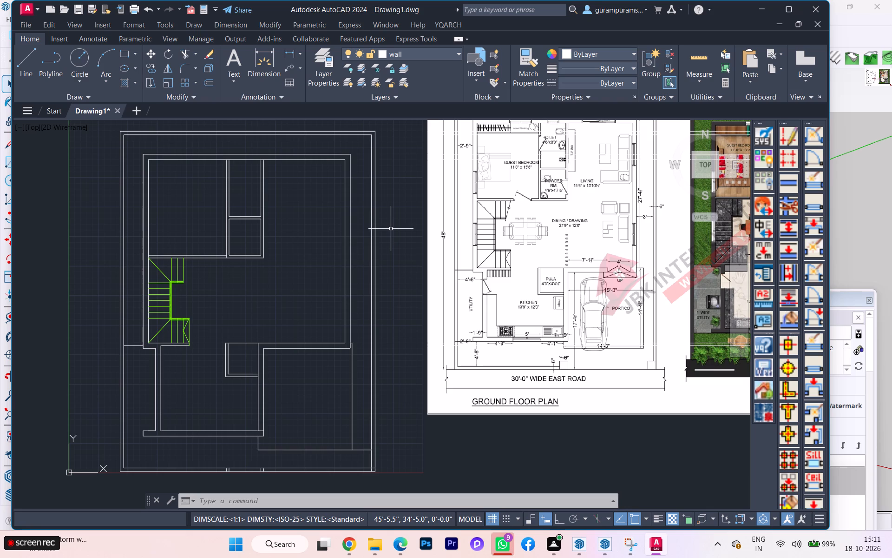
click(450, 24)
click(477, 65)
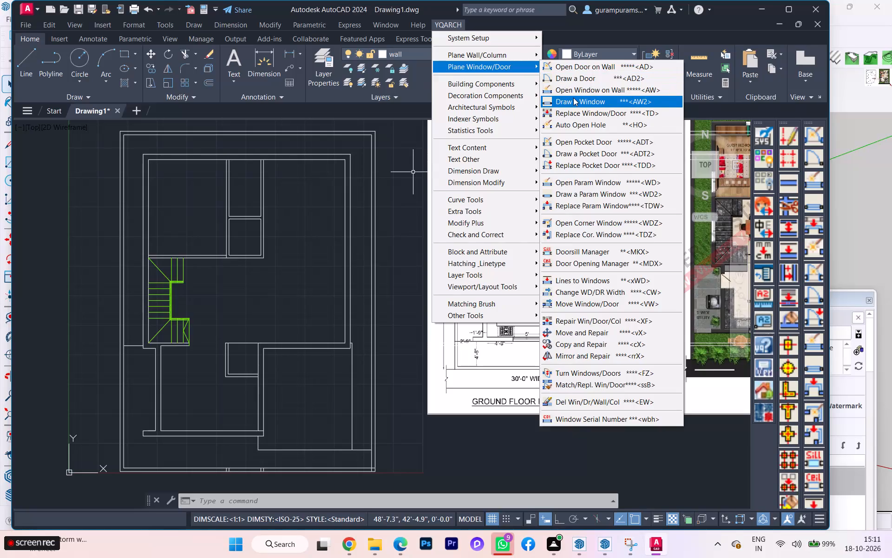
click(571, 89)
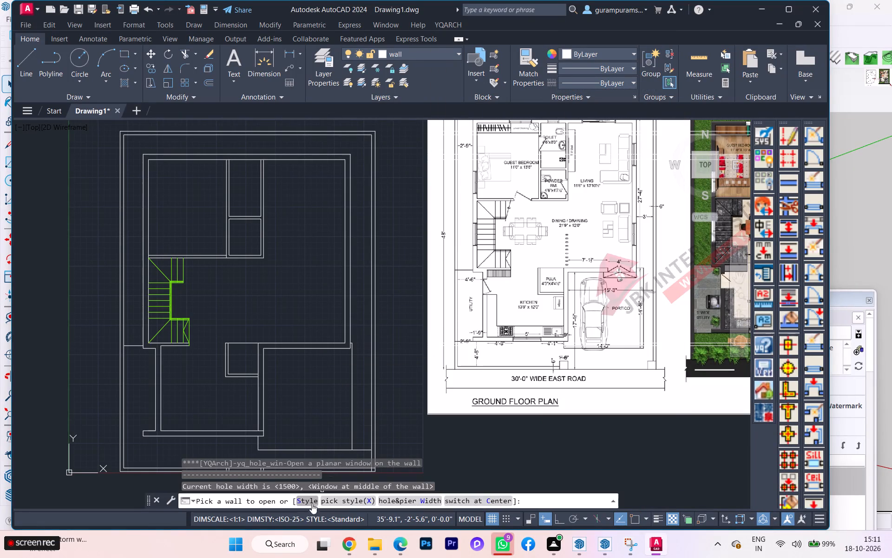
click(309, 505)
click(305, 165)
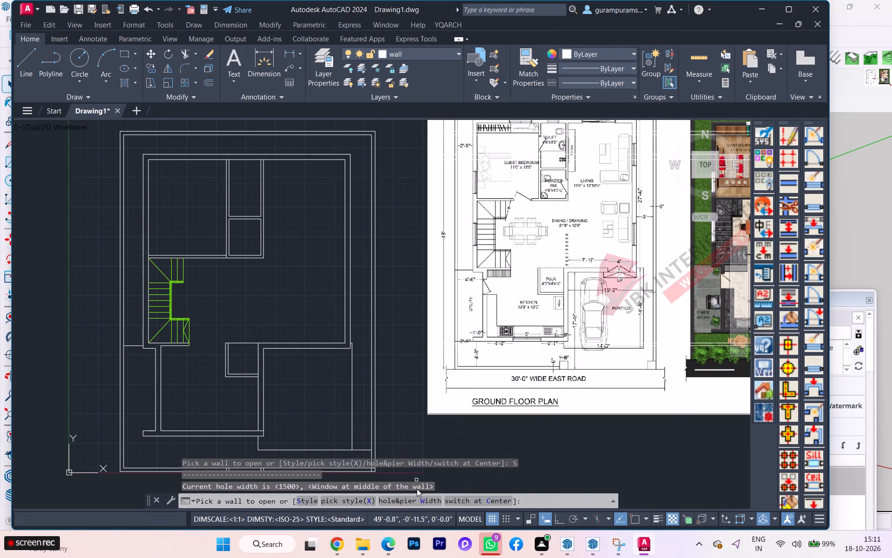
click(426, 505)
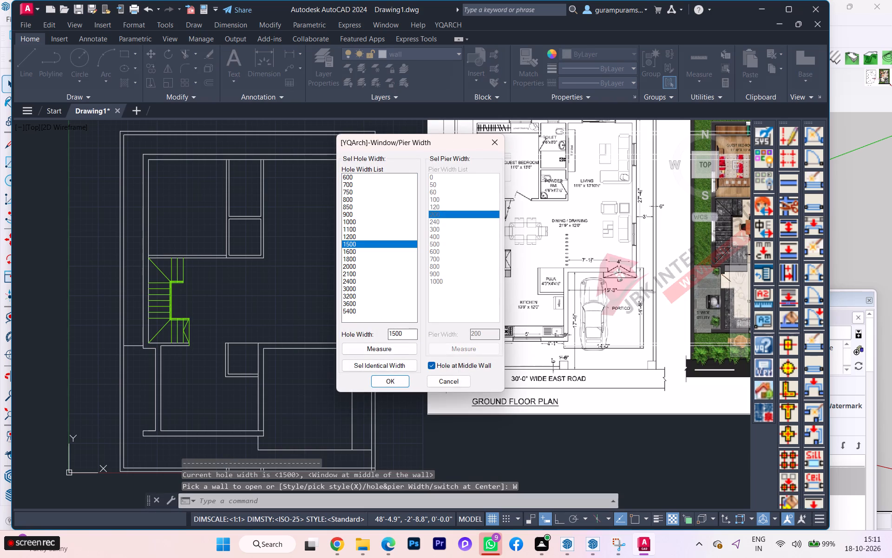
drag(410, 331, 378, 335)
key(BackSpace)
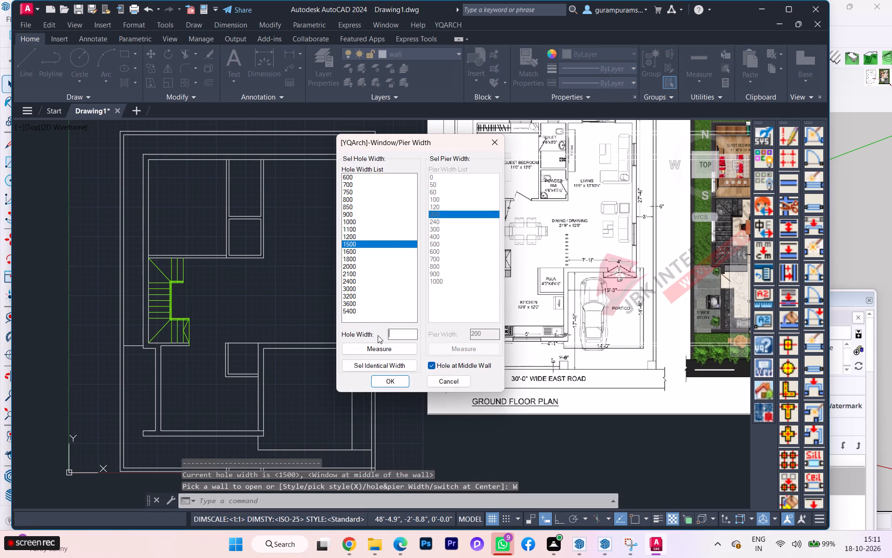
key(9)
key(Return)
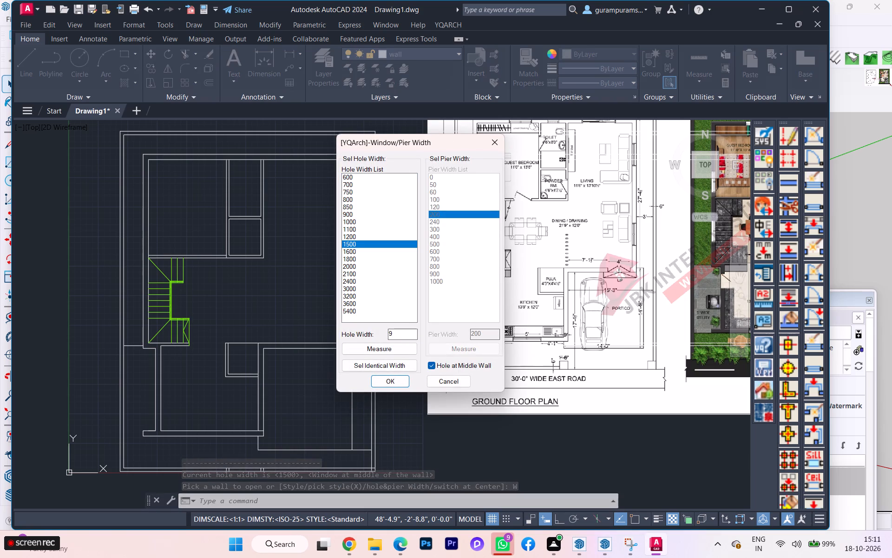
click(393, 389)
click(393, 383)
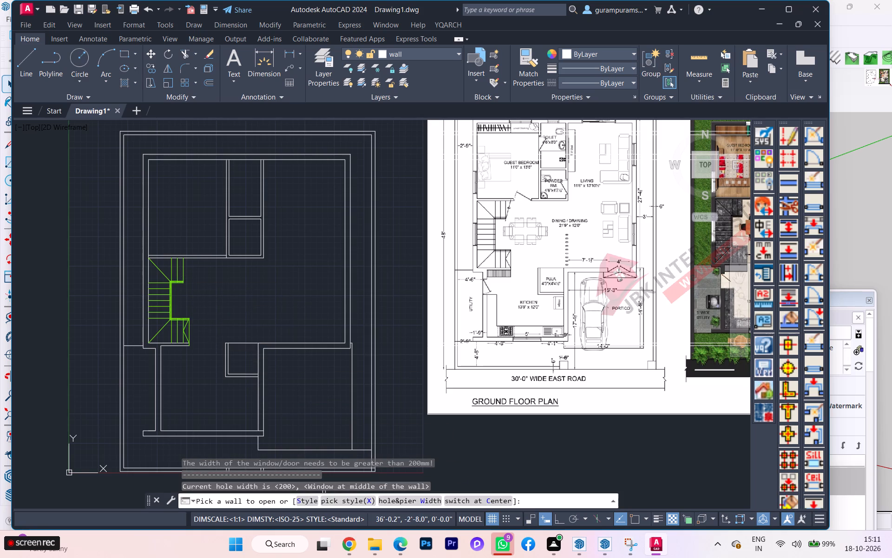
Start Draw a Window with a chosen window style and set its wall thickness to 9.
click(451, 24)
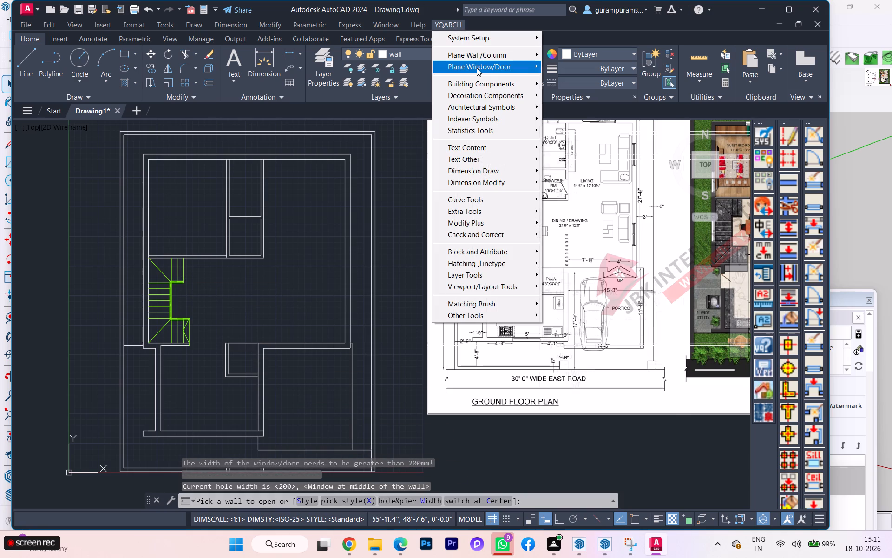
click(477, 68)
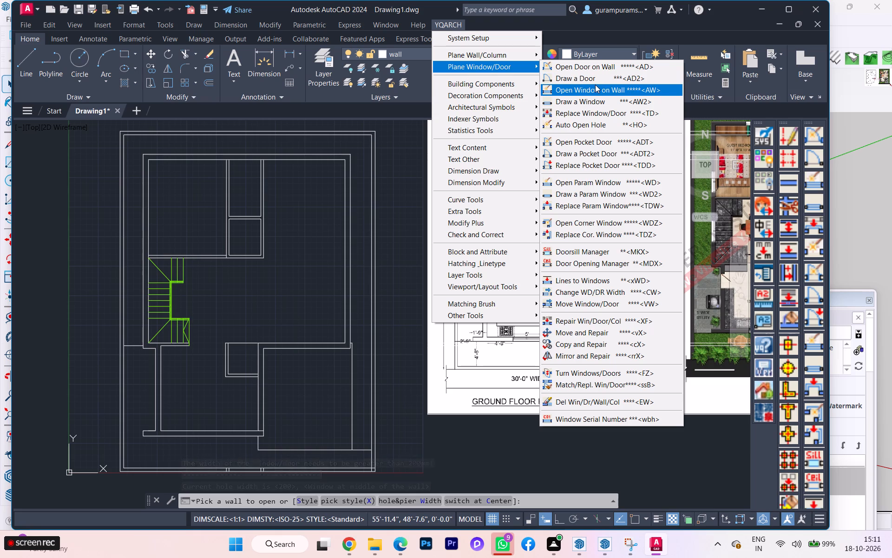
click(593, 99)
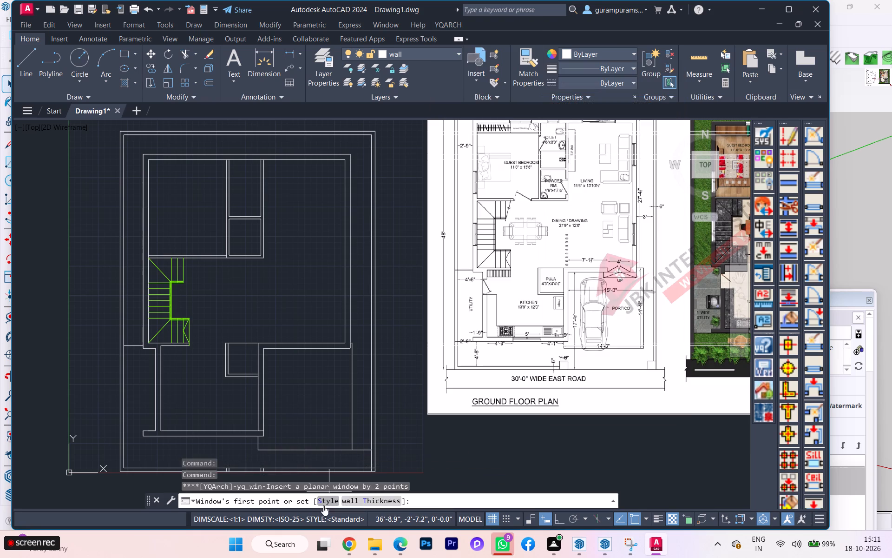
click(329, 500)
click(320, 176)
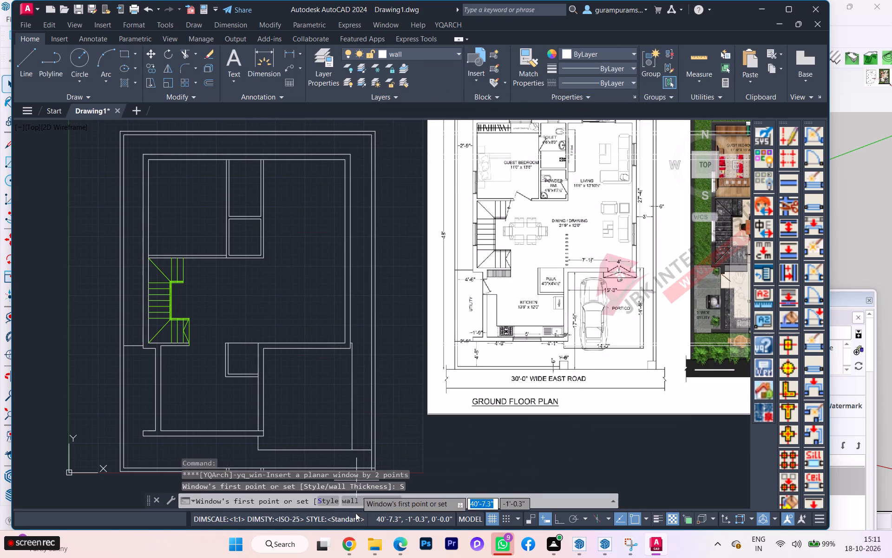
click(371, 498)
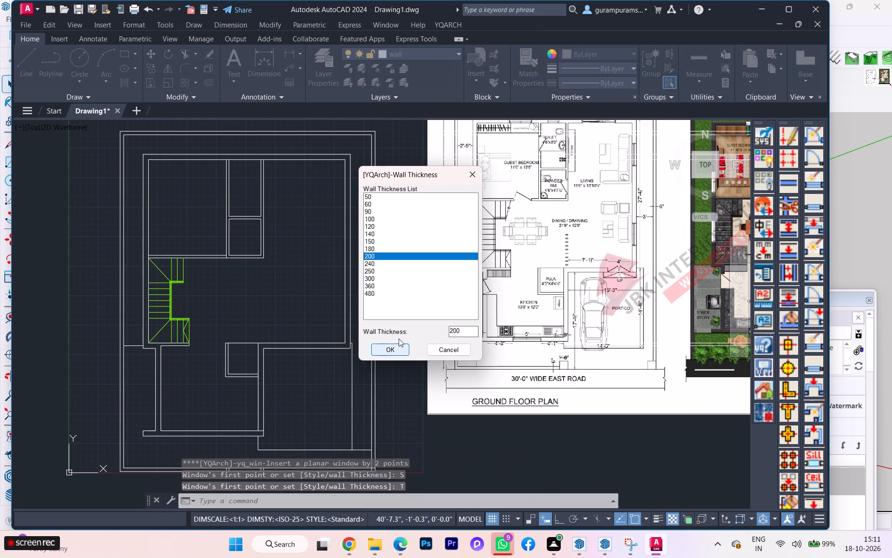
drag(468, 328, 424, 339)
key(9)
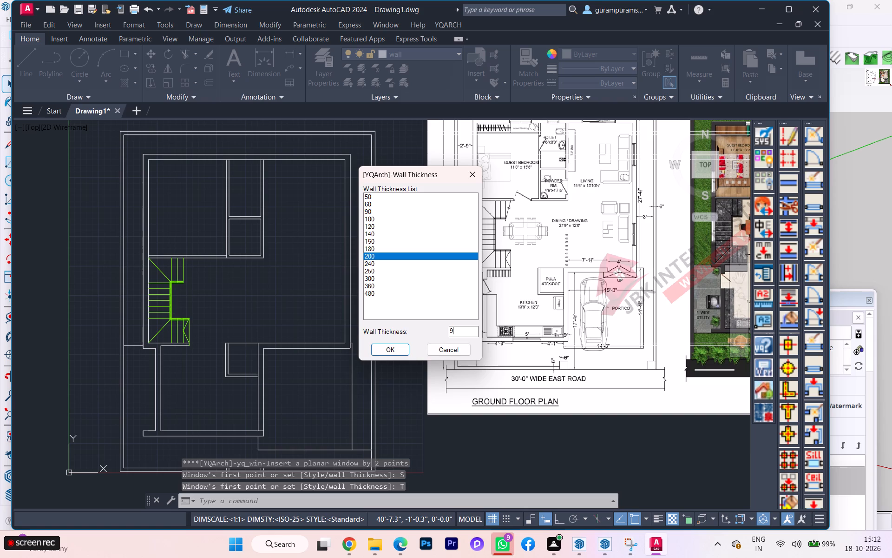
click(402, 351)
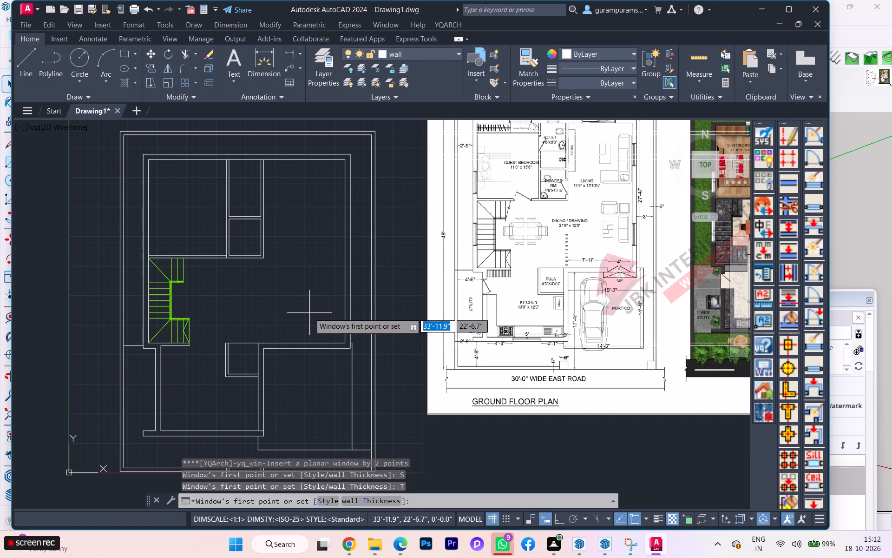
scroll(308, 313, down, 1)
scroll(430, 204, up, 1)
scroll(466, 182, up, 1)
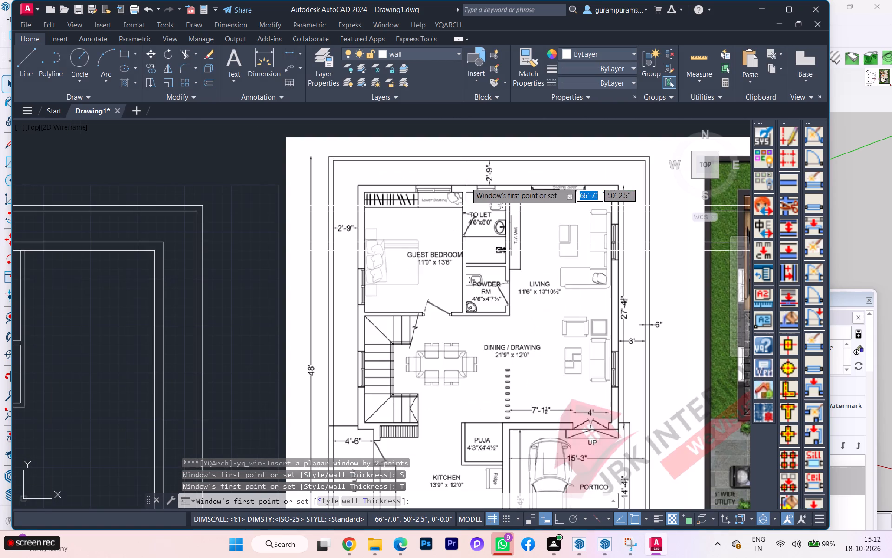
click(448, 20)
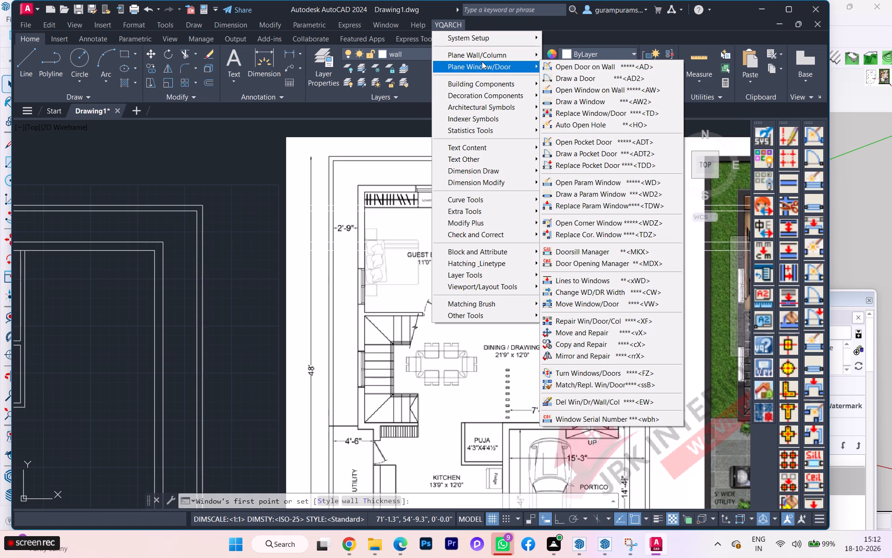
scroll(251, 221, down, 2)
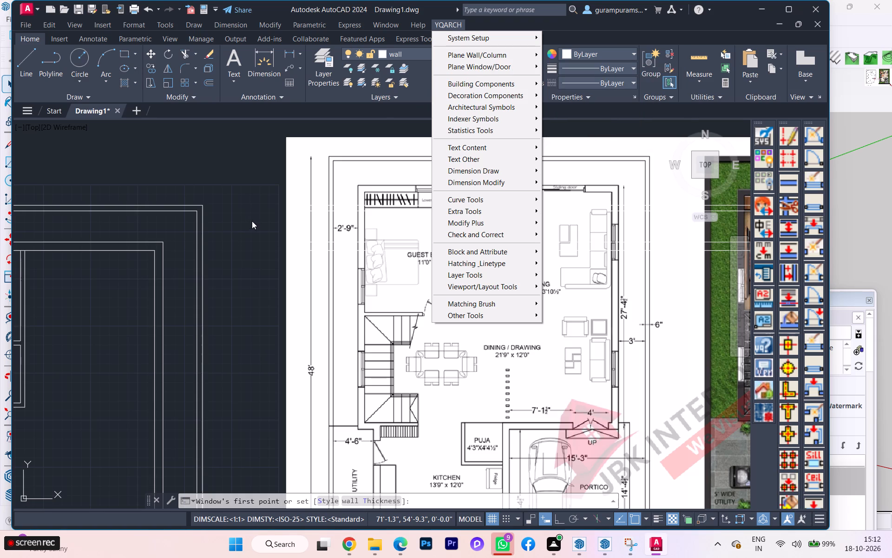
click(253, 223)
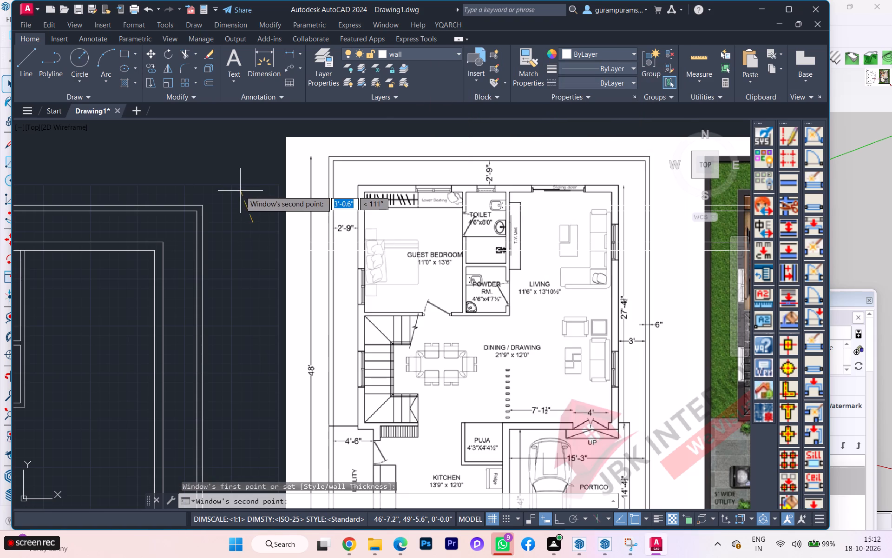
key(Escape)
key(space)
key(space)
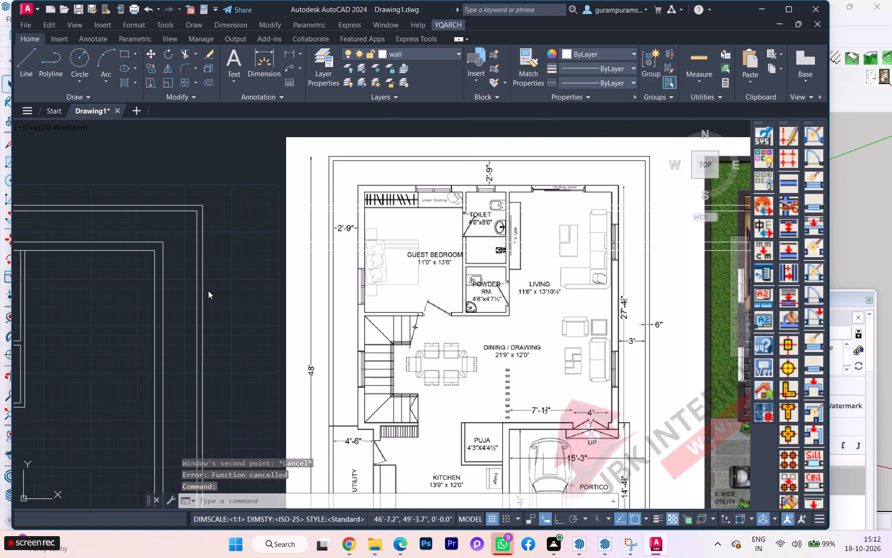
Draw a 4' wide window in the chosen style on the inner line of the guest bedroom's top wall, with wall thickness 9.
click(451, 26)
click(488, 66)
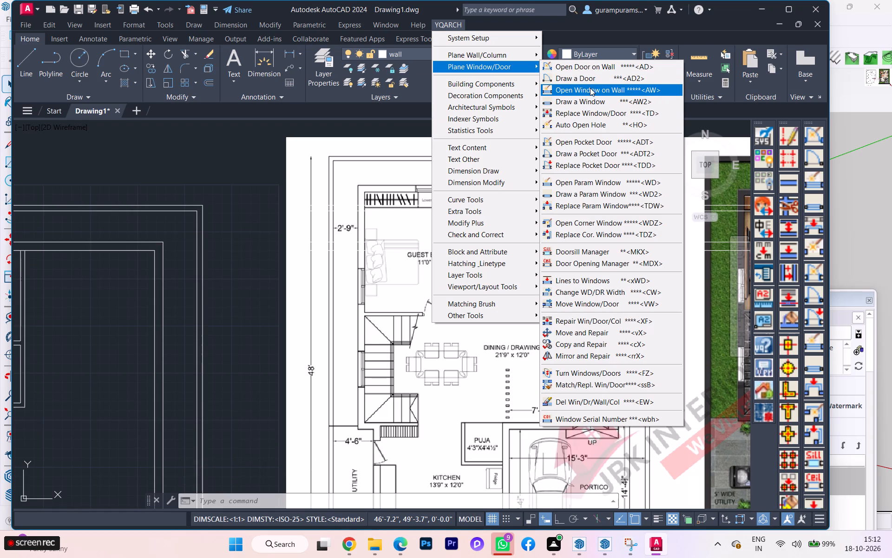
click(589, 100)
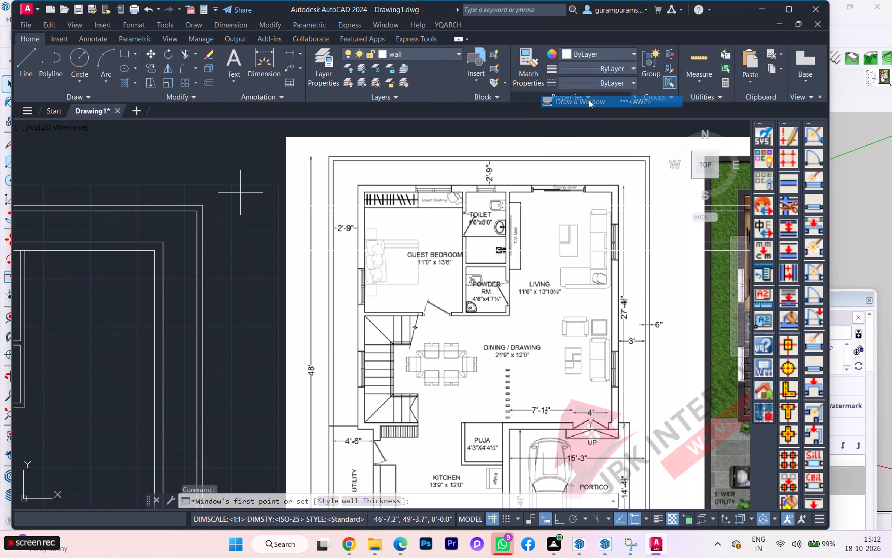
click(333, 503)
click(304, 160)
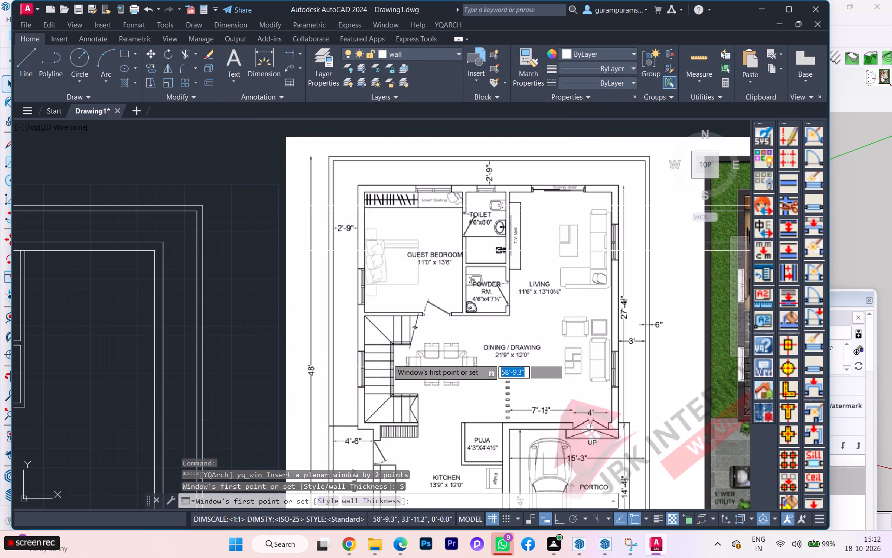
scroll(403, 347, down, 2)
scroll(318, 293, up, 1)
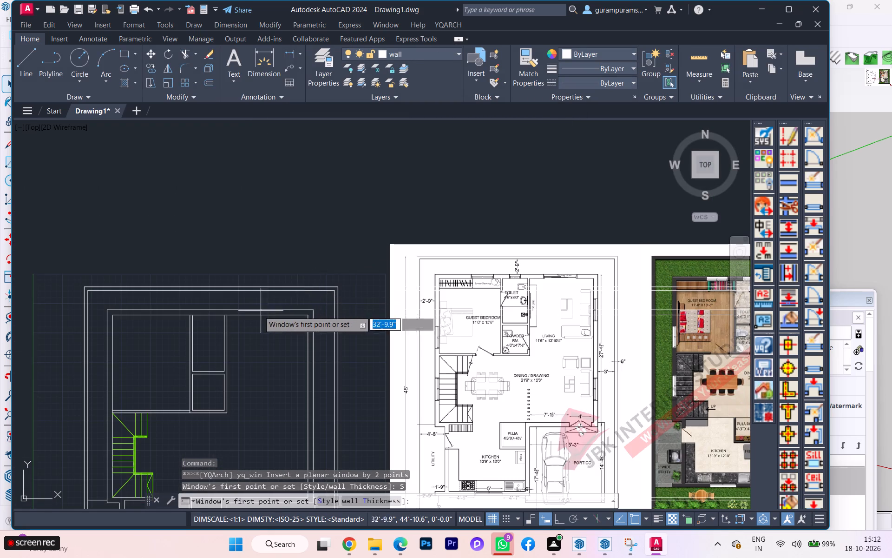
scroll(185, 313, up, 1)
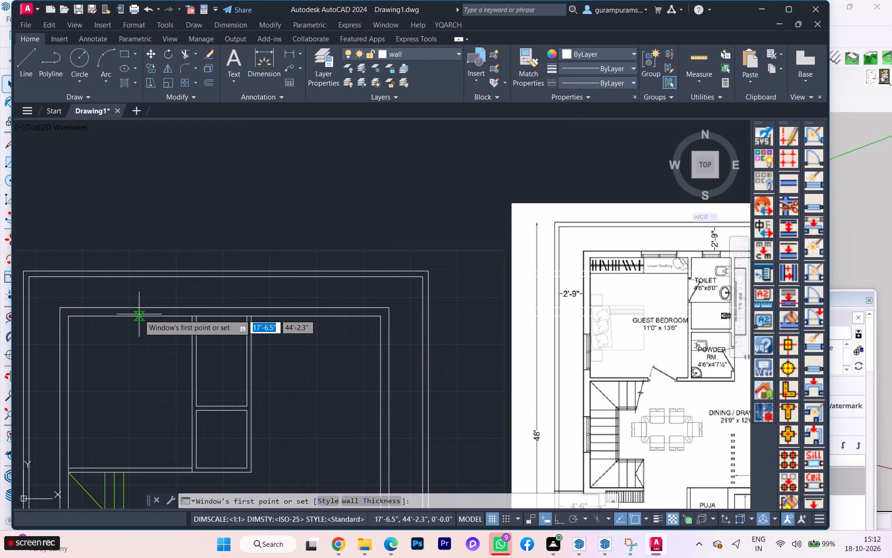
scroll(139, 314, up, 1)
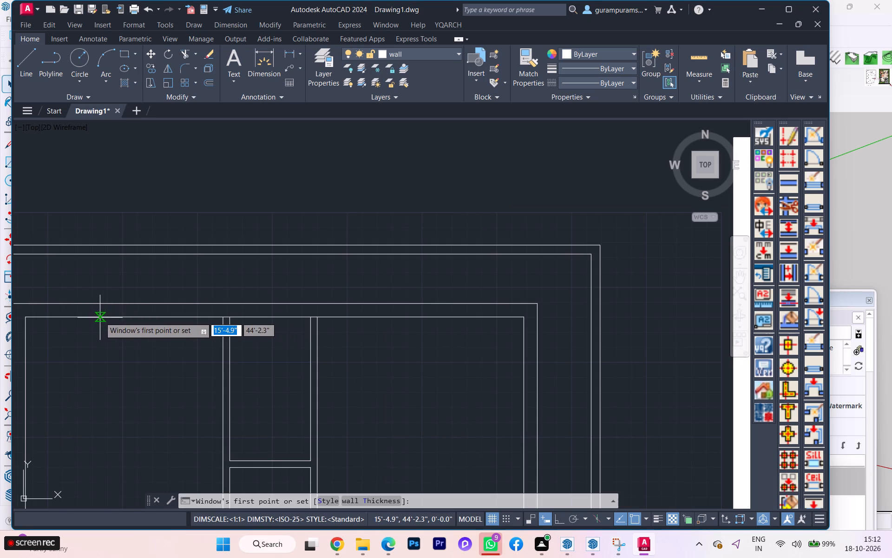
click(100, 317)
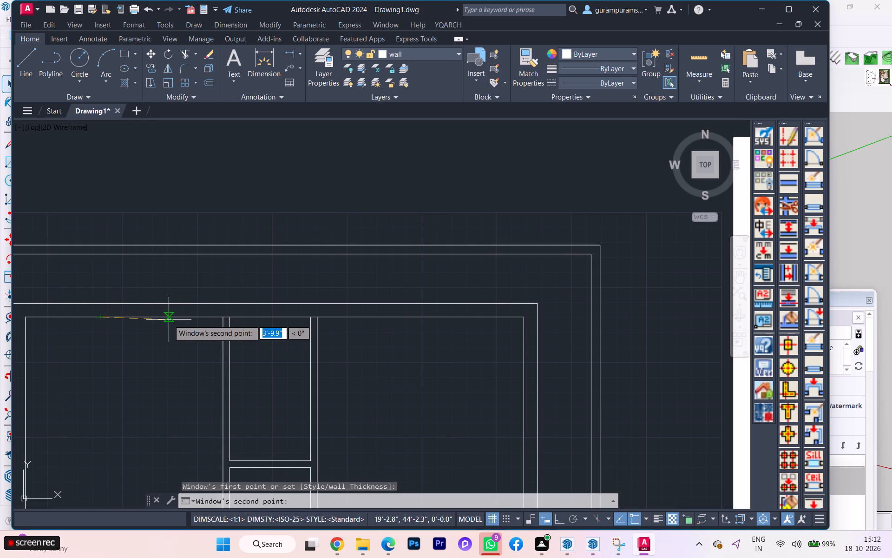
key(F8)
text(4')
key(Return)
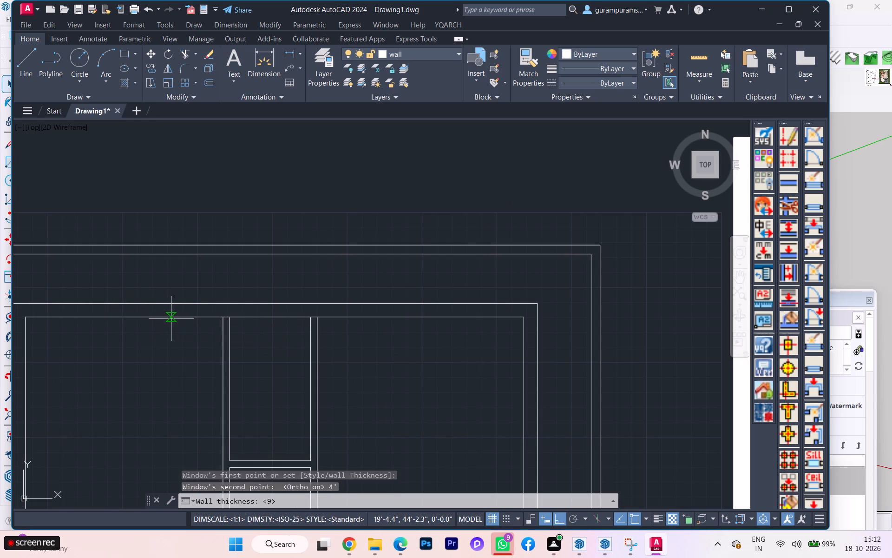
key(Return)
scroll(112, 312, up, 2)
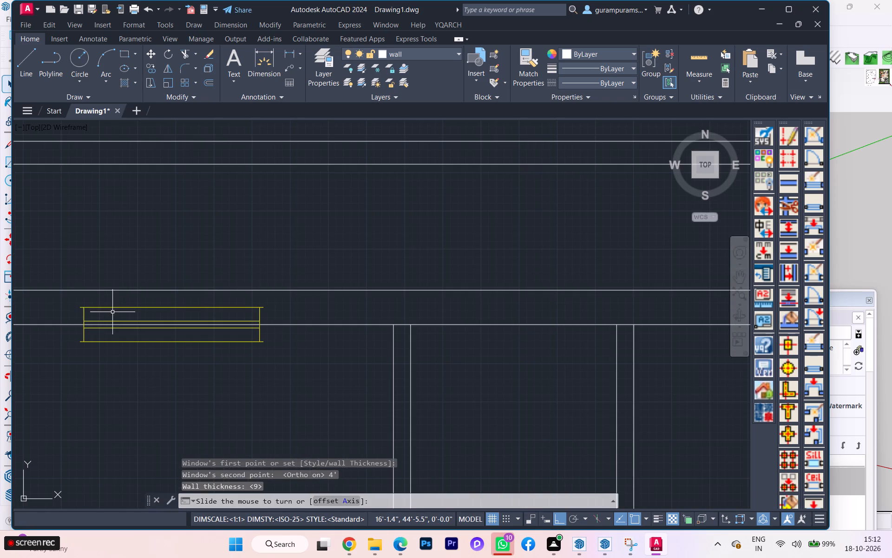
click(111, 312)
Move the new window up so that it sits within the thickness of the guest bedroom's top wall.
click(100, 308)
key(m)
key(Return)
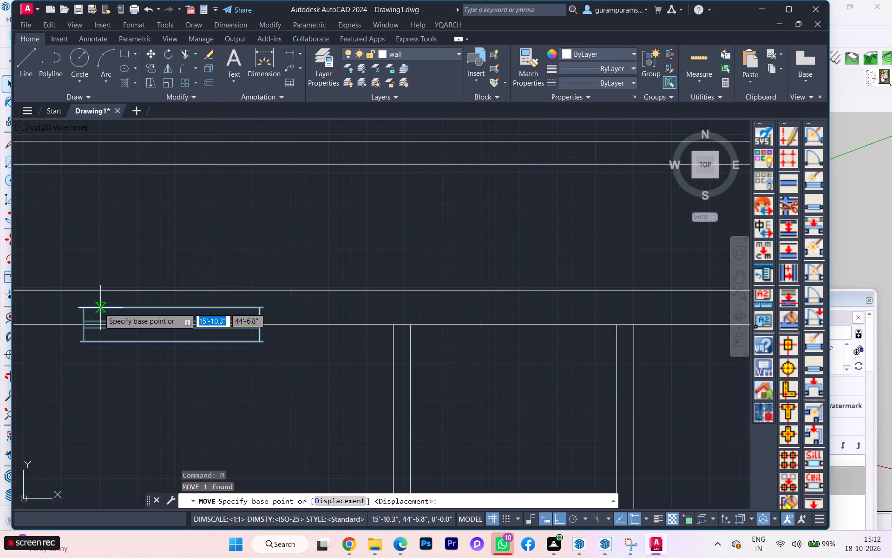
click(83, 345)
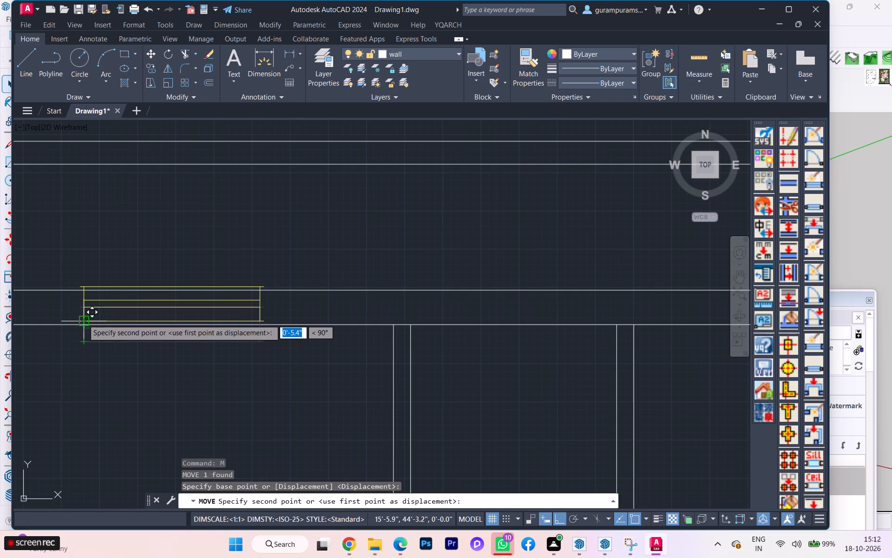
scroll(83, 331, up, 3)
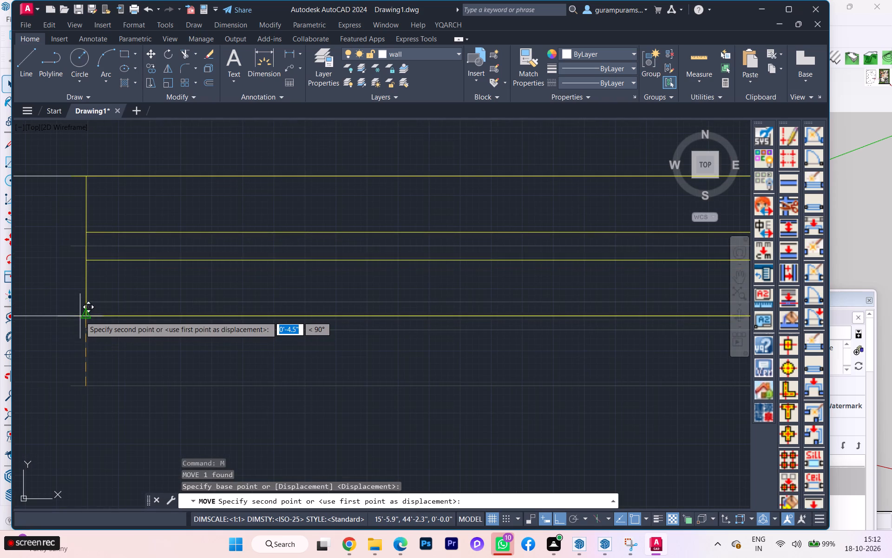
click(85, 315)
Draw a 4' wide window with wall thickness 9 on the inner line of the guest bedroom's left wall, near its lower corner.
scroll(114, 297, down, 3)
scroll(231, 286, down, 1)
scroll(233, 285, up, 1)
scroll(374, 244, down, 2)
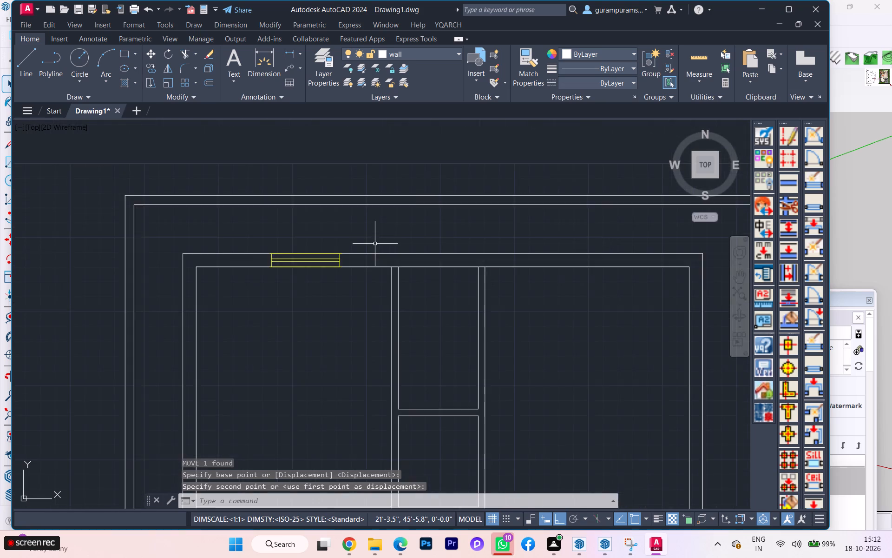
scroll(375, 243, down, 2)
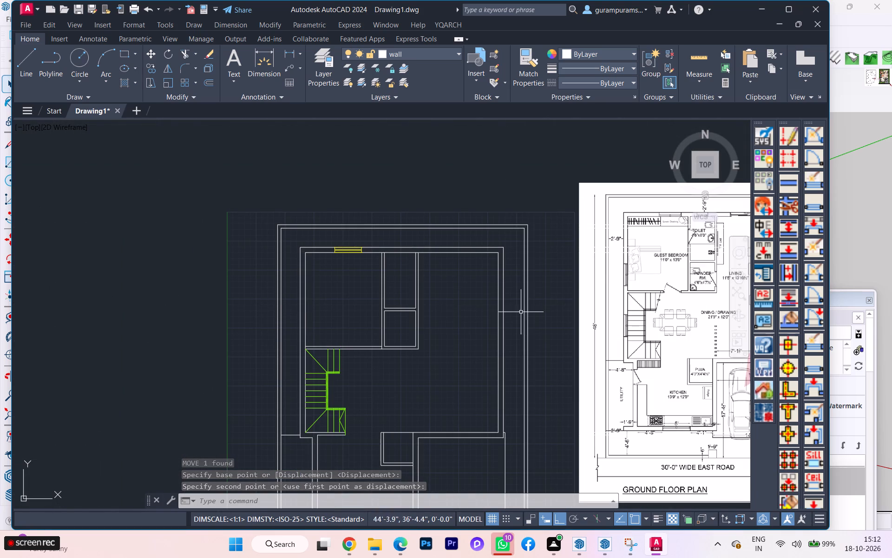
scroll(345, 338, up, 1)
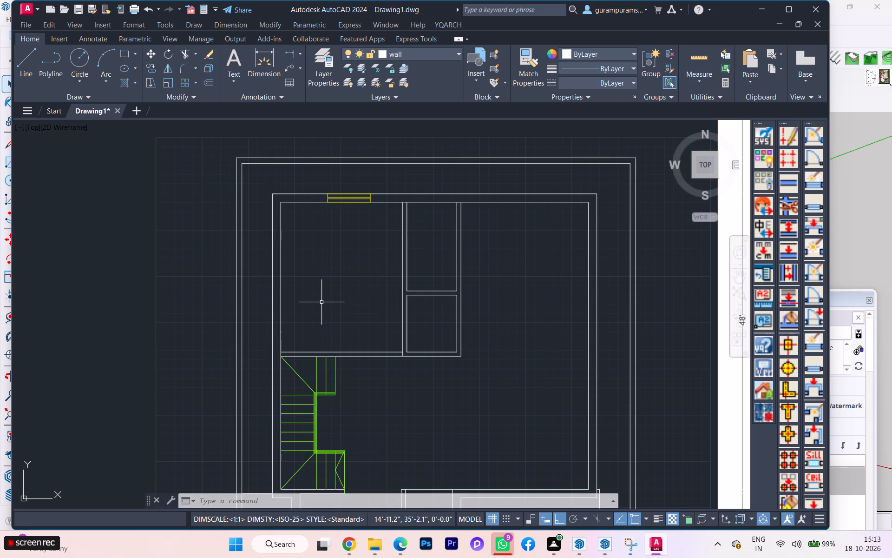
scroll(322, 301, down, 1)
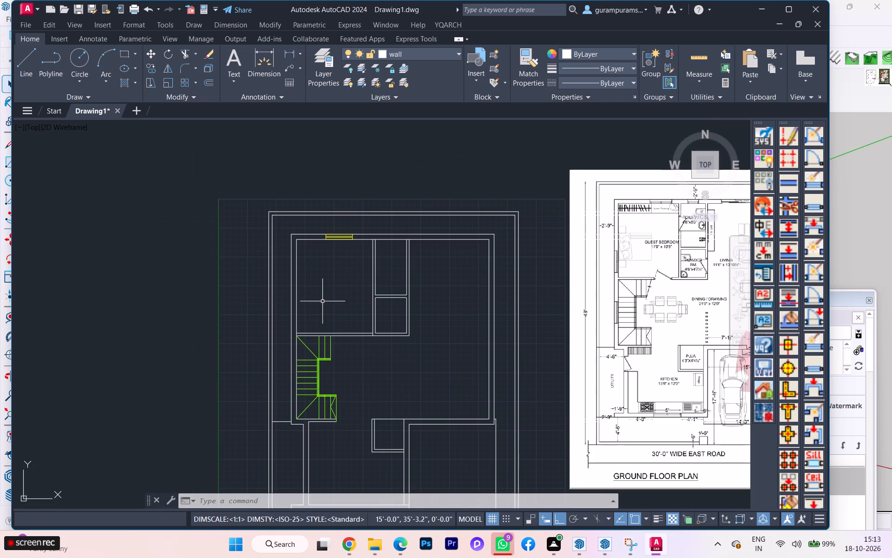
key(space)
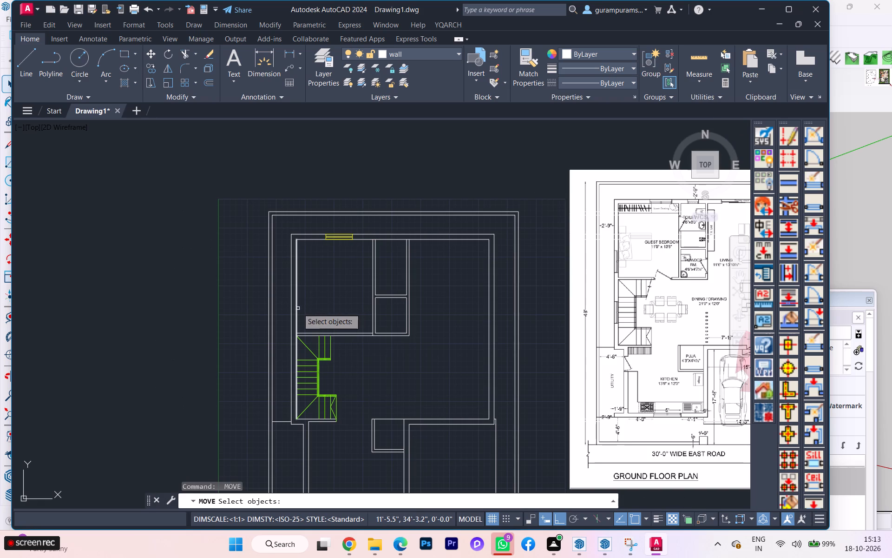
key(Escape)
click(445, 30)
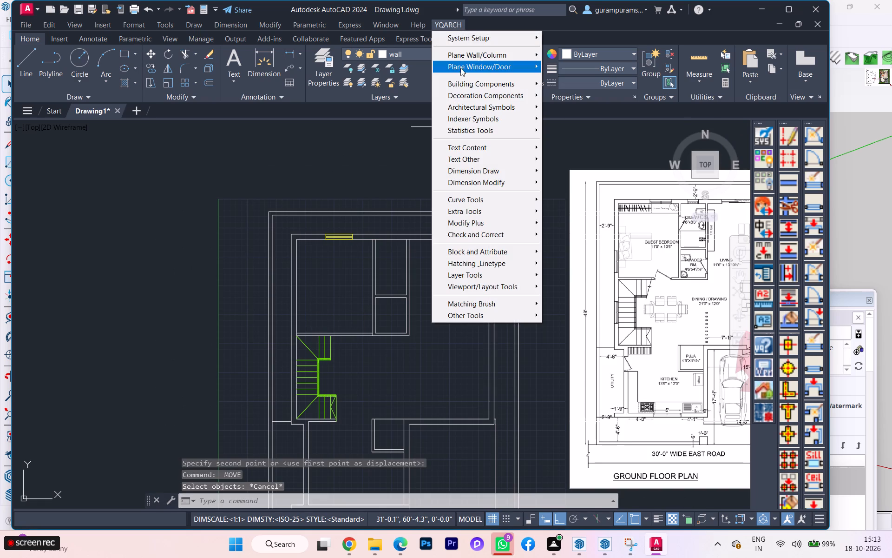
click(465, 70)
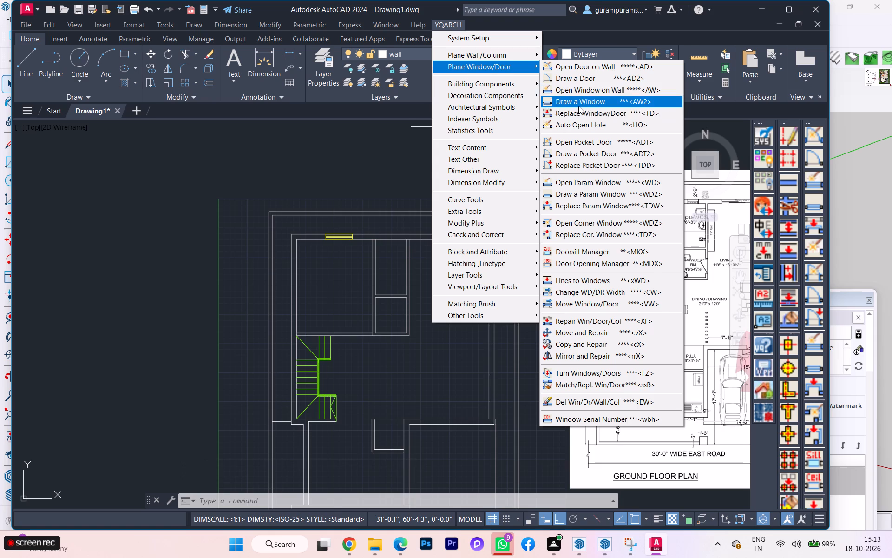
click(578, 106)
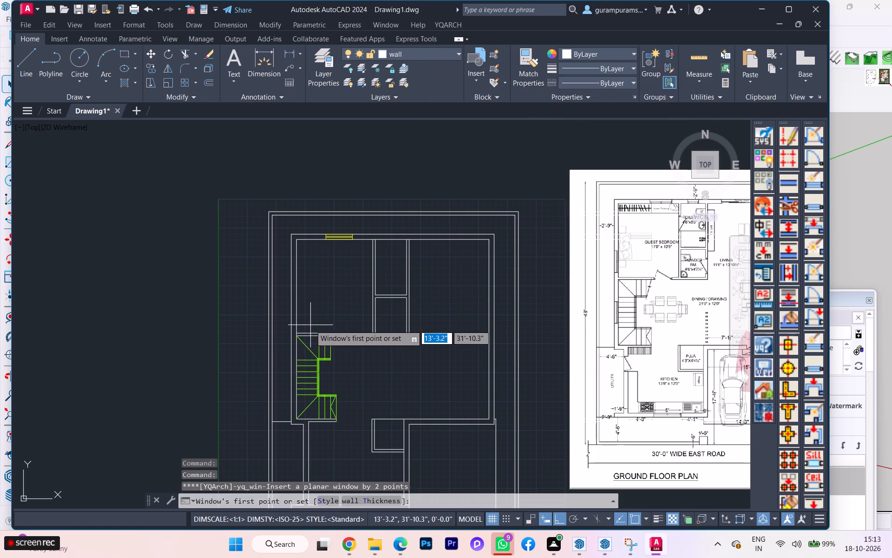
scroll(314, 323, up, 3)
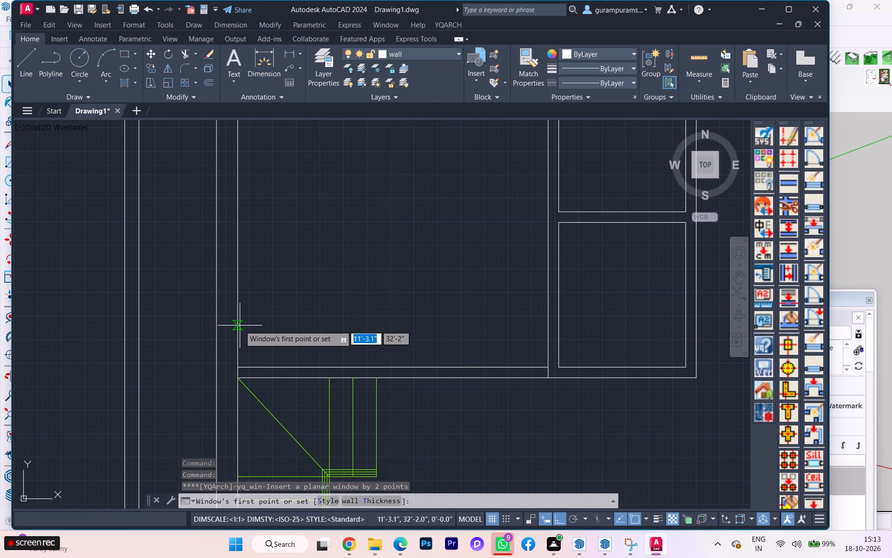
click(237, 321)
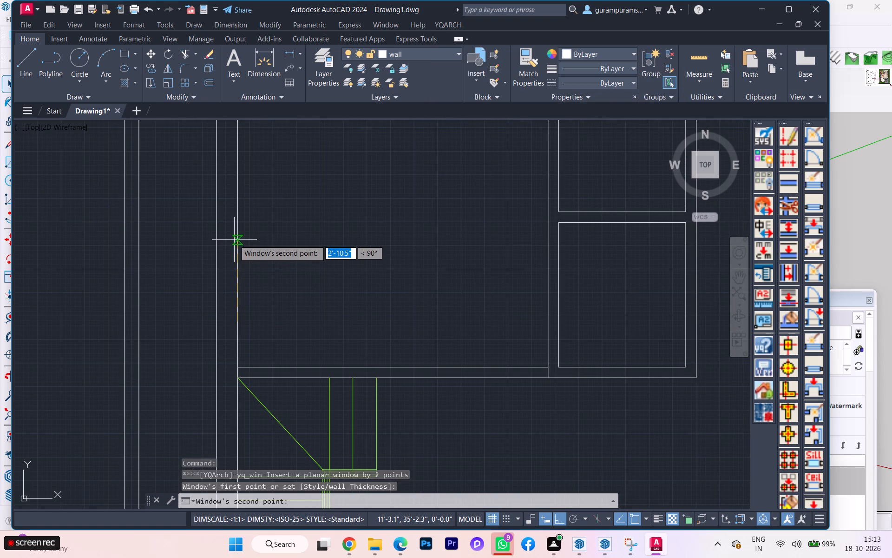
text(4')
key(Return)
key(Return)
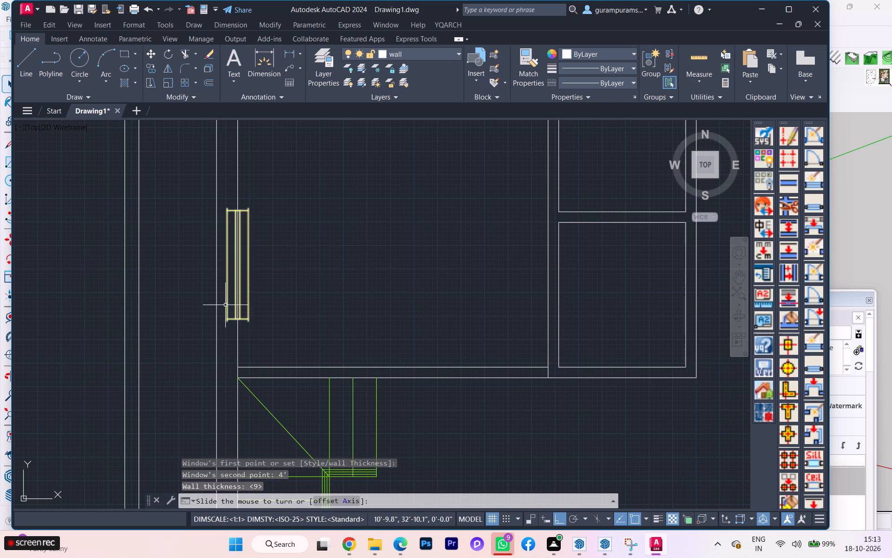
scroll(228, 271, down, 3)
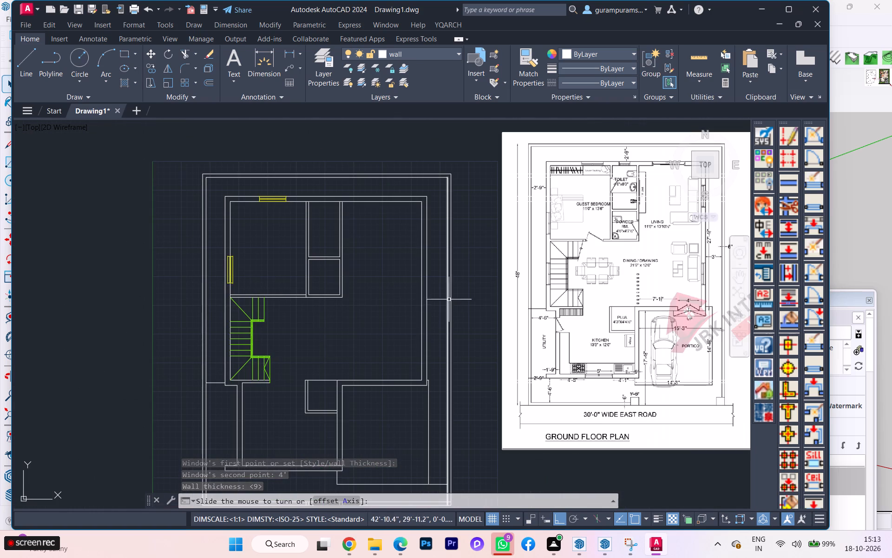
key(space)
Draw a 4' wide window with wall thickness 9 on the inner line of the left wall beside the staircase's middle flight.
scroll(219, 362, up, 1)
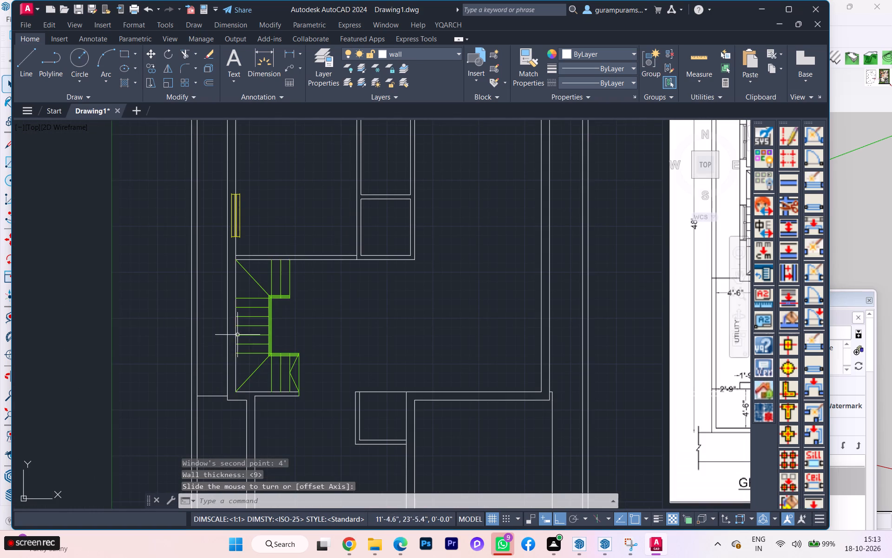
key(space)
scroll(234, 300, up, 2)
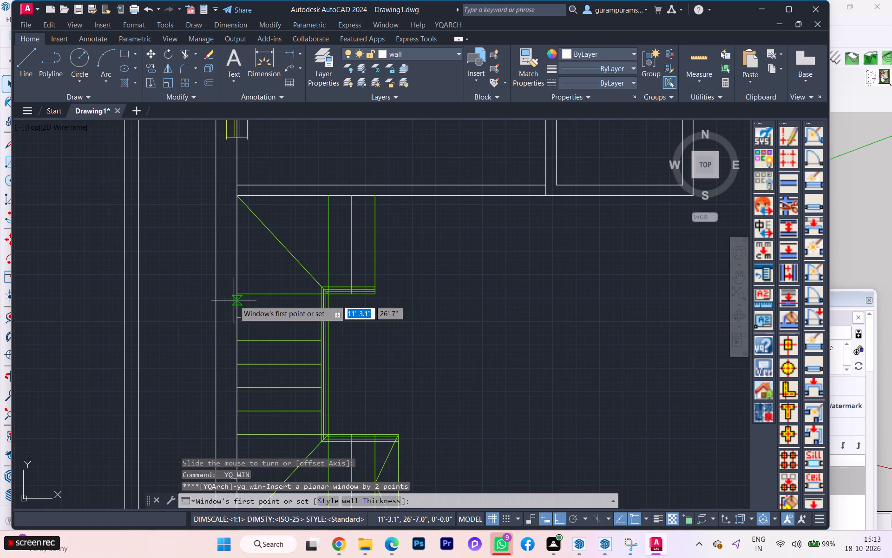
click(234, 288)
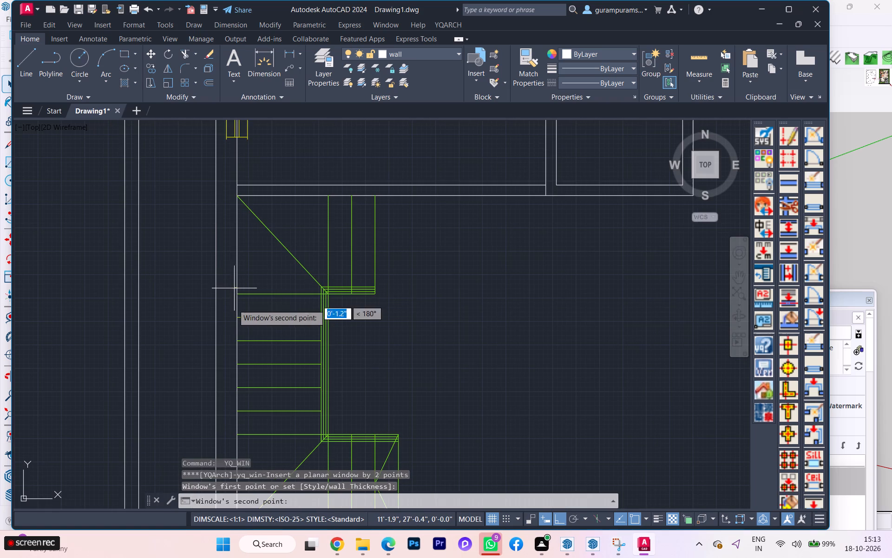
key(4)
key(apostrophe)
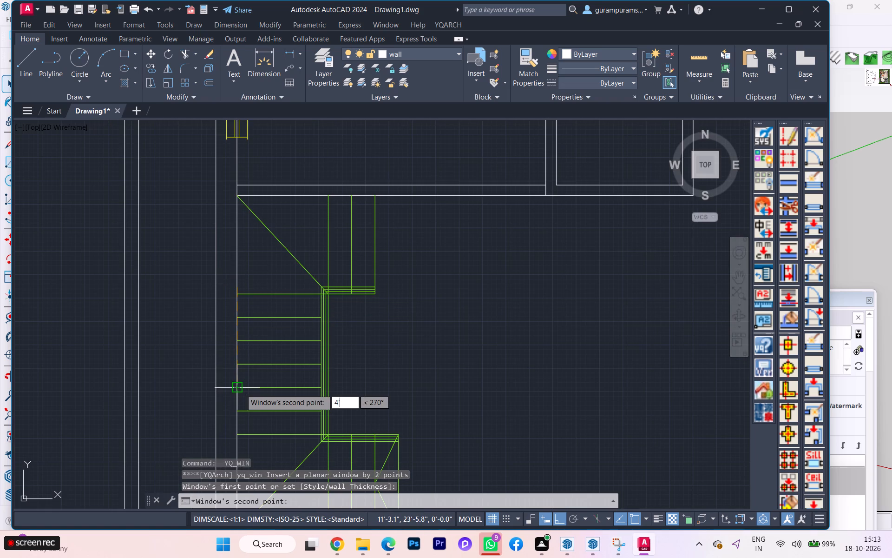
key(Return)
key(Return)
scroll(202, 360, down, 3)
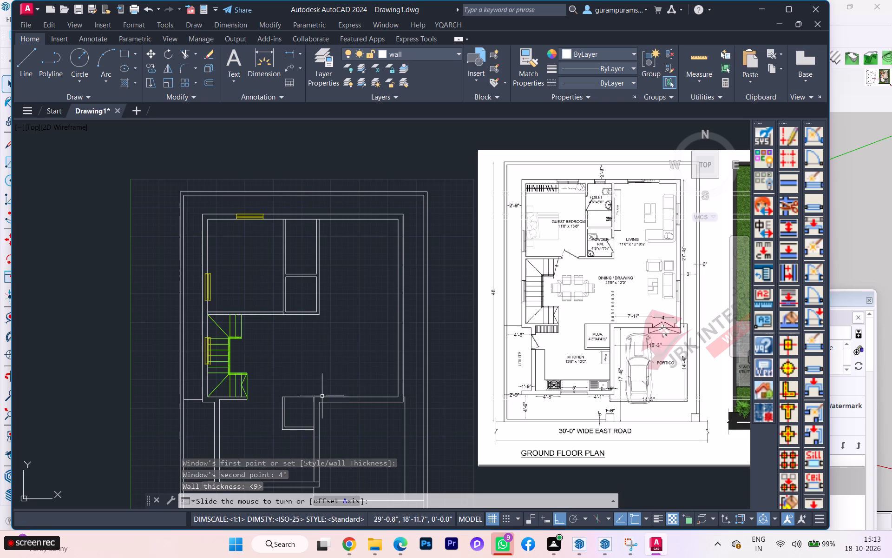
key(space)
Draw a 4' wide window with wall thickness 9 on the inner line of the kitchen's bottom wall, around its middle.
scroll(287, 300, down, 1)
scroll(278, 399, up, 3)
scroll(260, 280, down, 1)
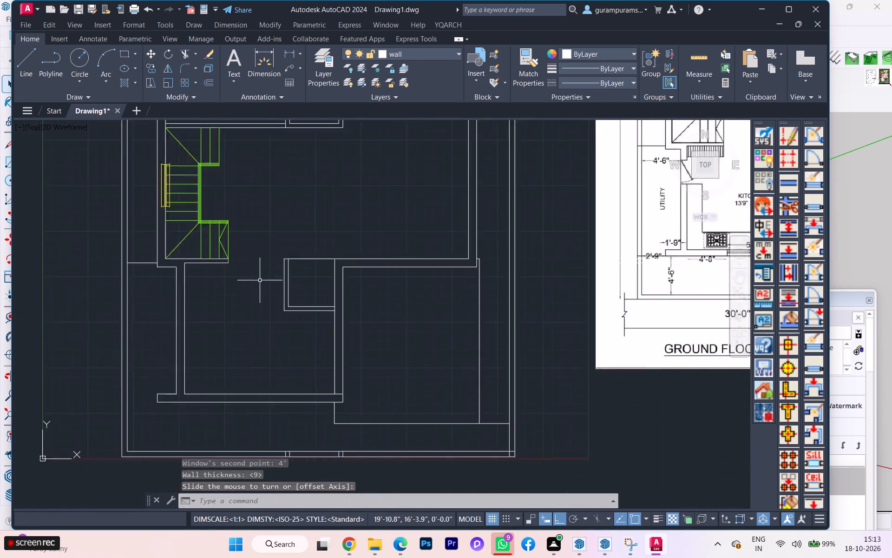
scroll(260, 280, down, 1)
key(space)
scroll(238, 388, up, 1)
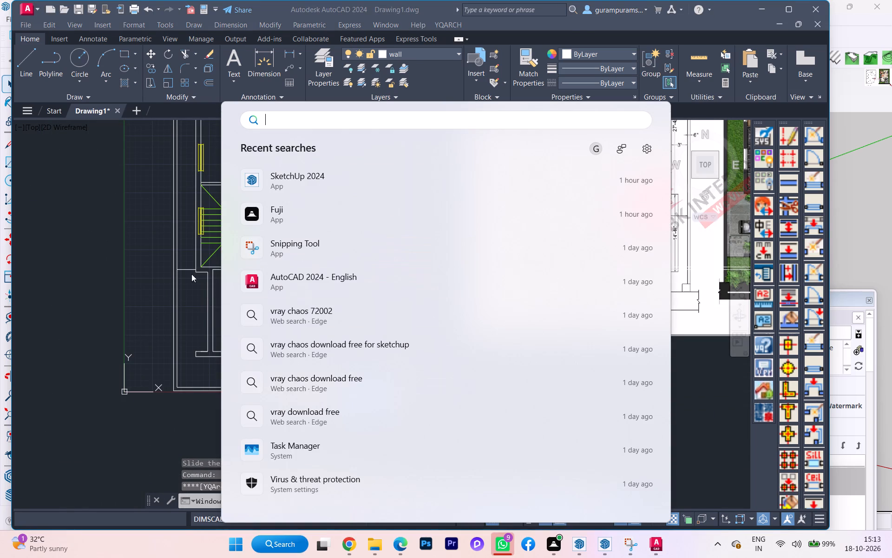
click(106, 275)
scroll(234, 372, up, 1)
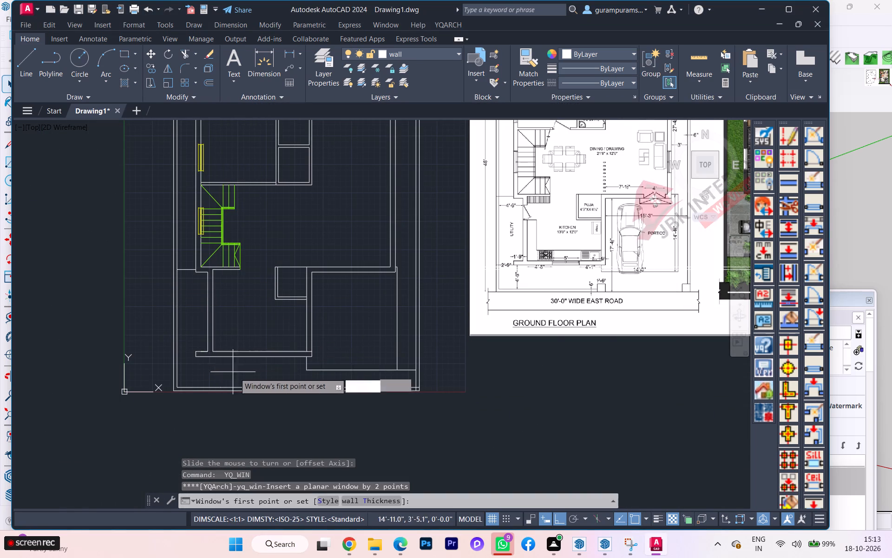
scroll(236, 373, up, 1)
scroll(243, 319, up, 3)
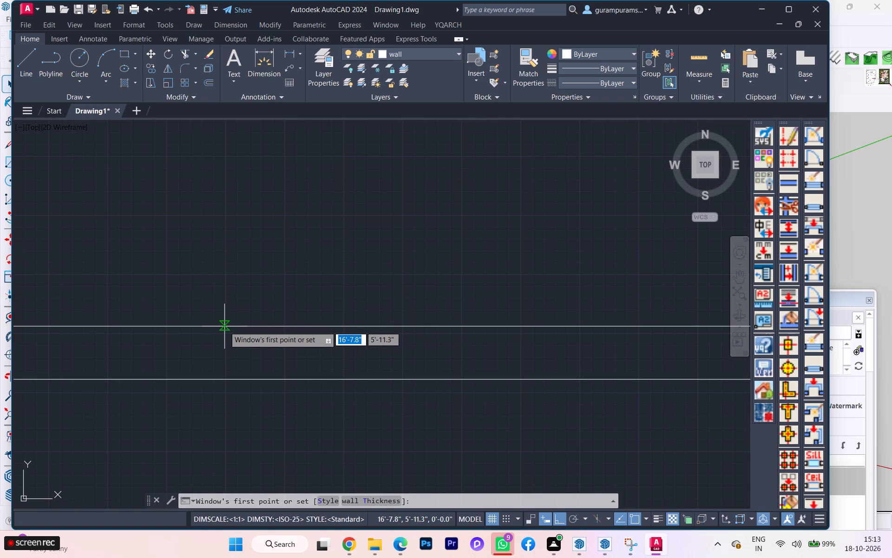
click(224, 326)
text(4')
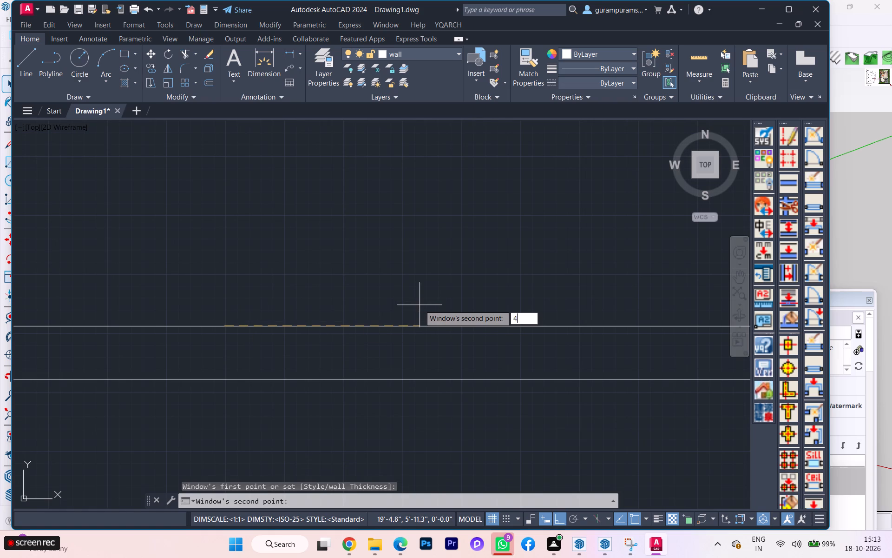
key(Return)
key(Return)
scroll(403, 311, down, 3)
scroll(257, 323, down, 2)
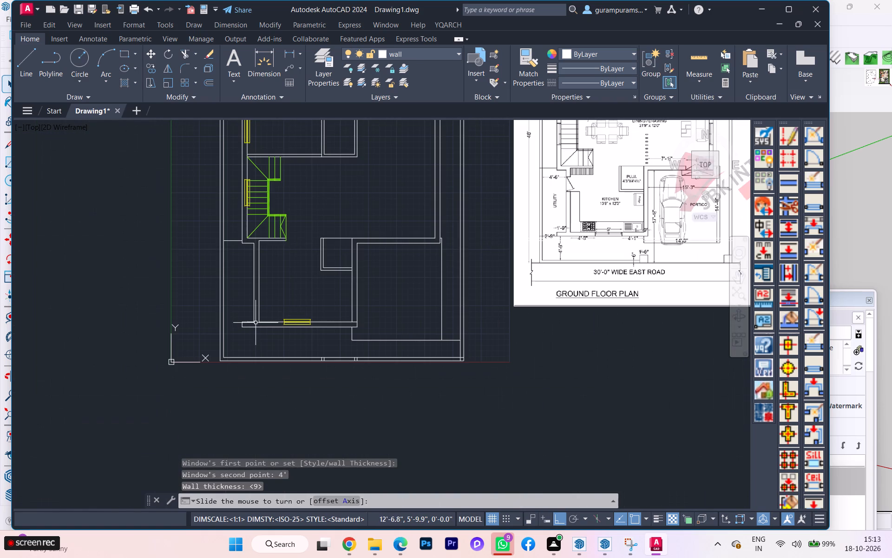
scroll(253, 325, down, 1)
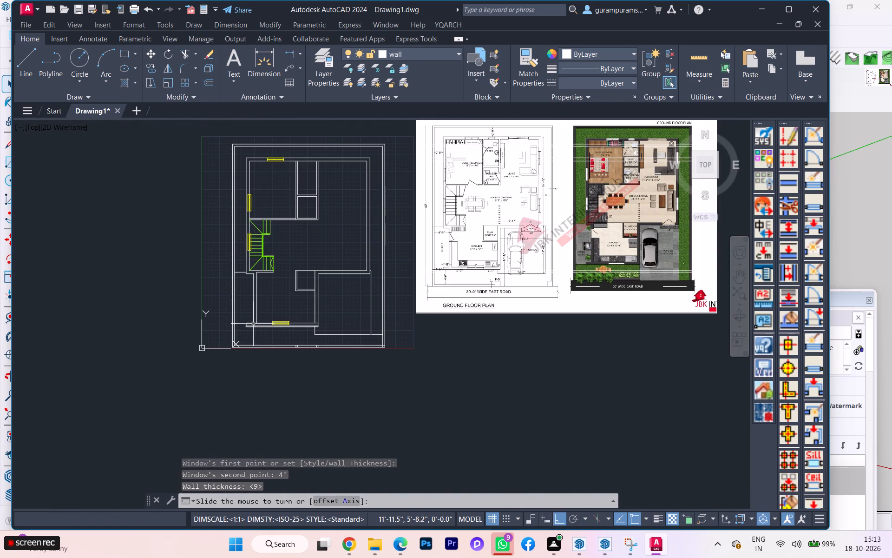
scroll(520, 194, up, 2)
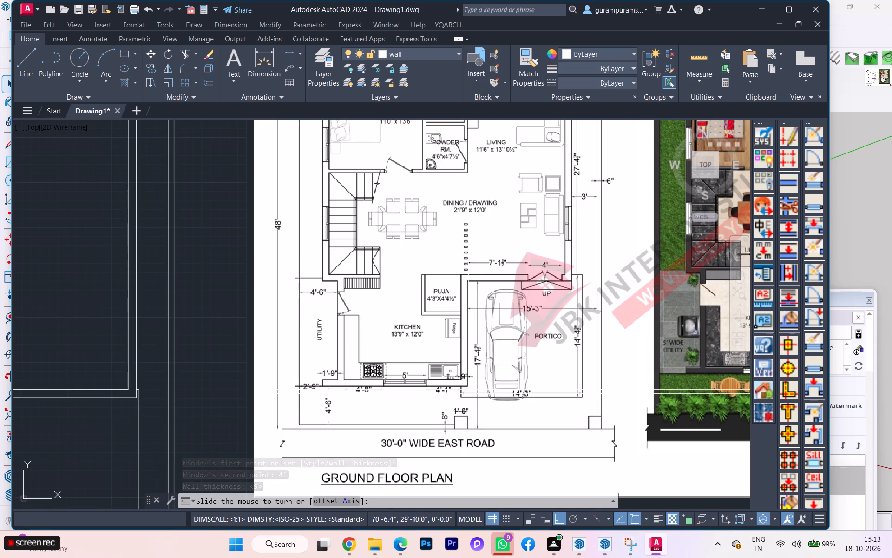
scroll(468, 266, down, 1)
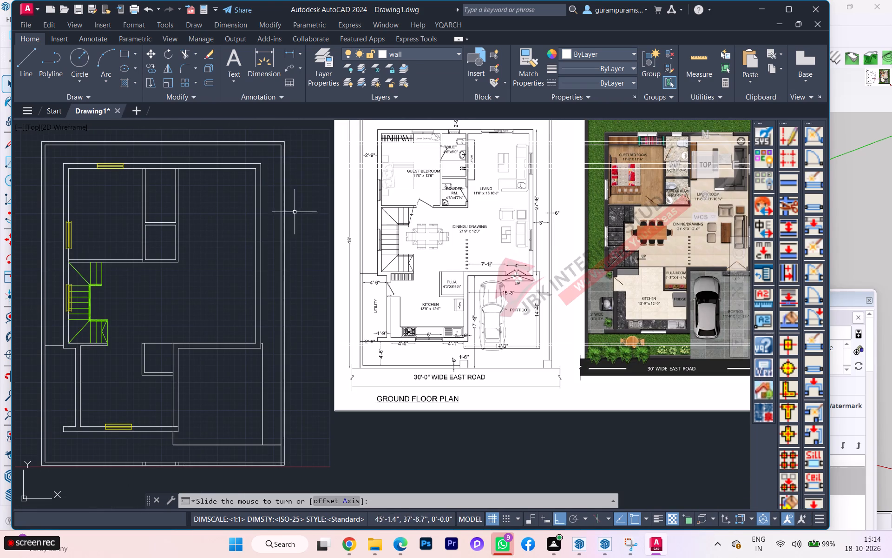
key(space)
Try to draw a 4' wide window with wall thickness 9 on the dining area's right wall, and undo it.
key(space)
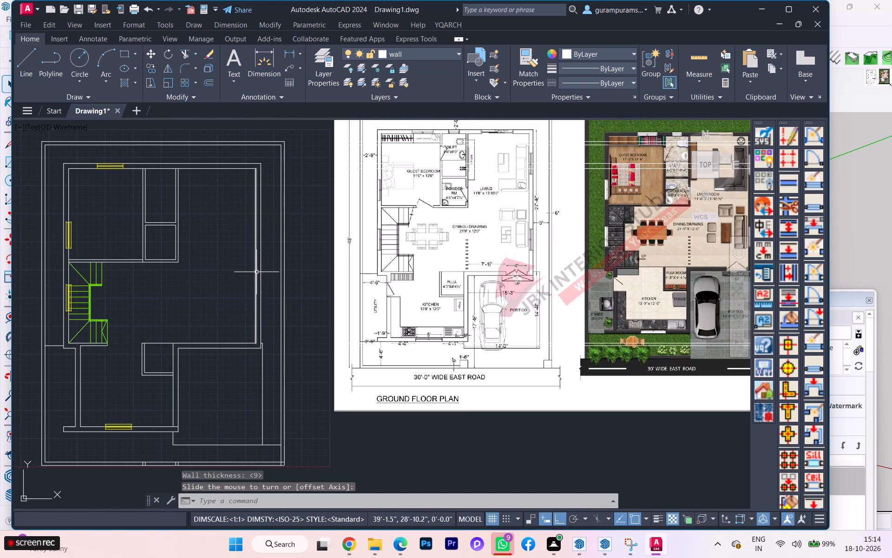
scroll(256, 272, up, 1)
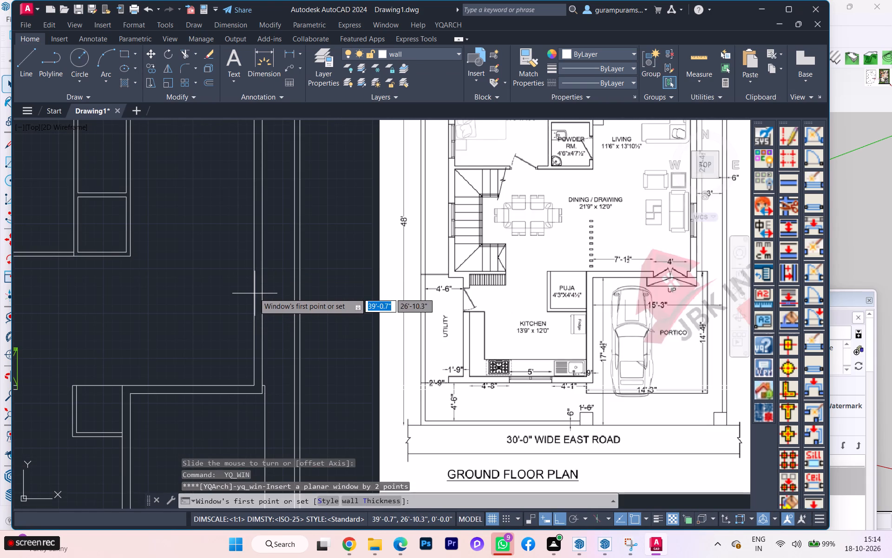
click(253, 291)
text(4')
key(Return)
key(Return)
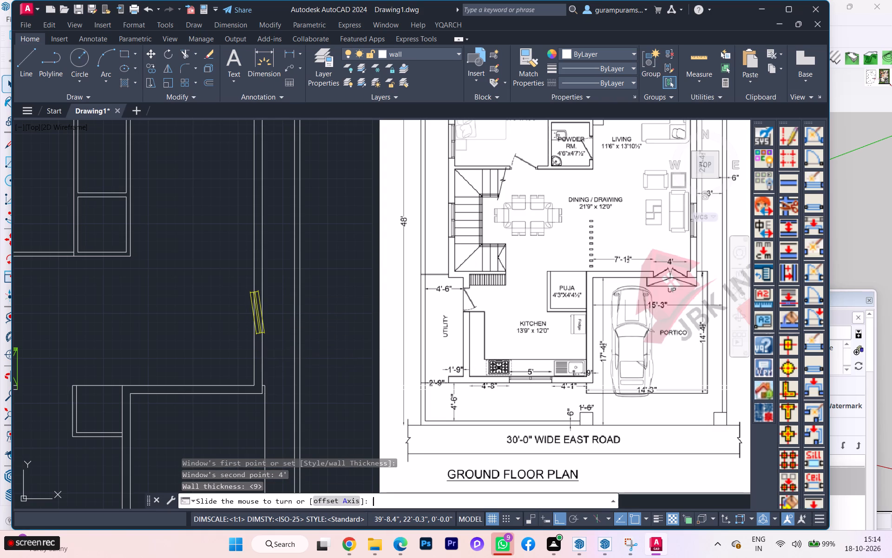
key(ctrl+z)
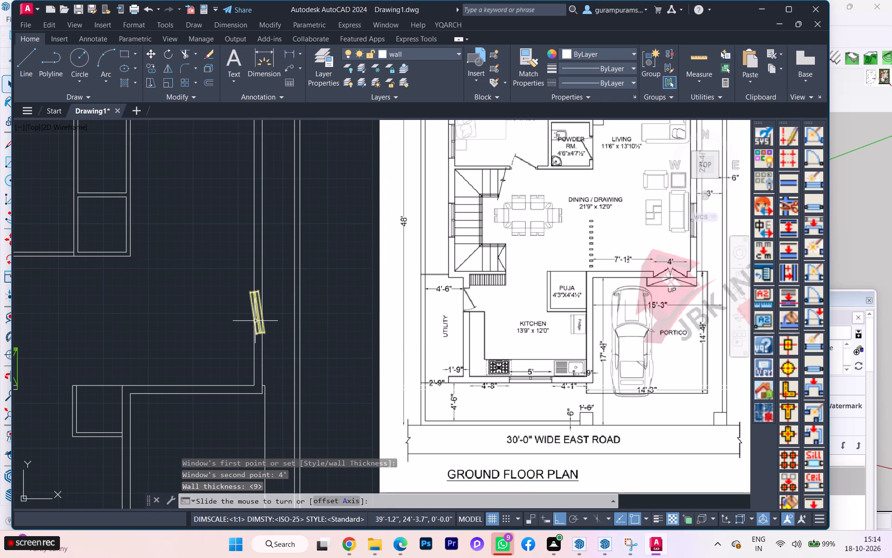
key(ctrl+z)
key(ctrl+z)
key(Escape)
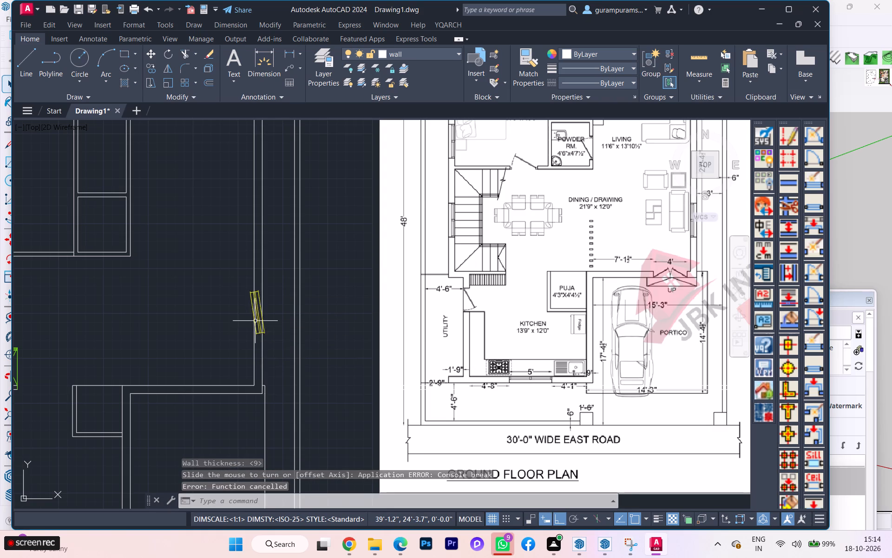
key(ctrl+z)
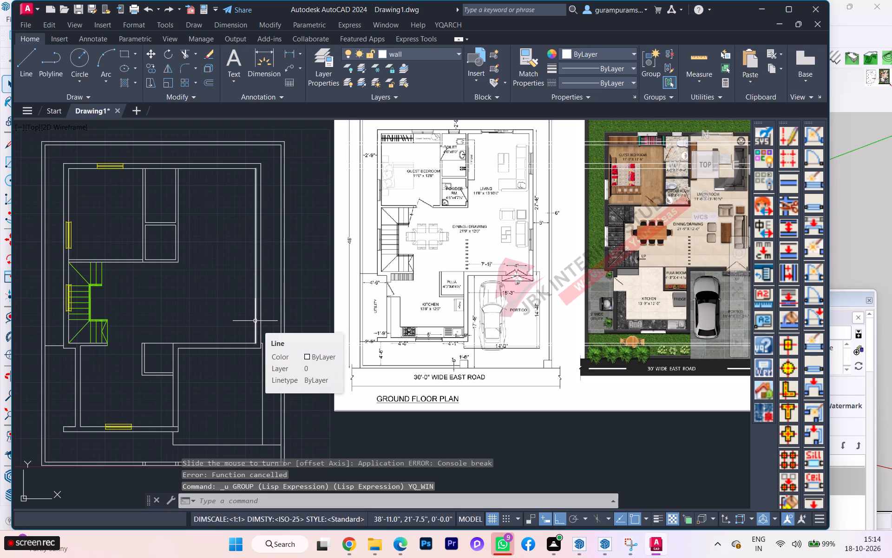
Draw a 4' wide window with wall thickness 9 on the inner line of the dining area's right wall, near its lower corner.
text(aw)
key(2)
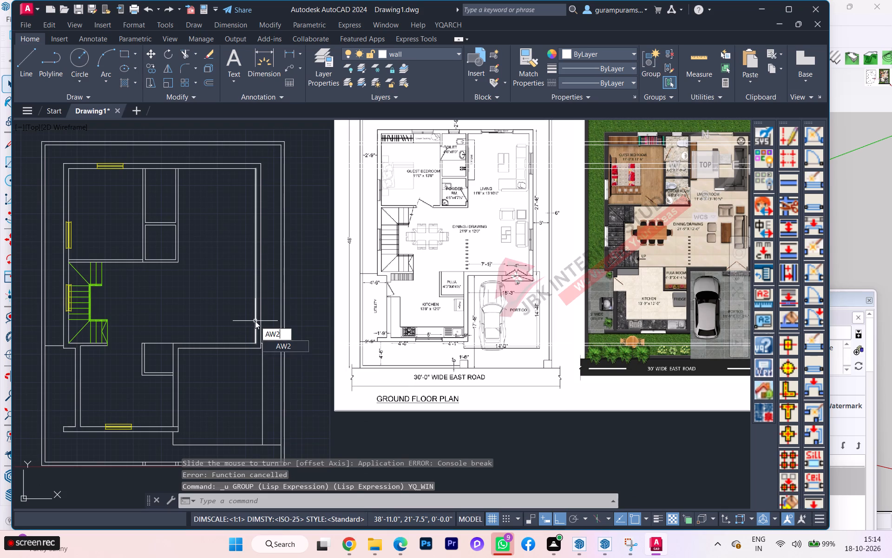
key(Return)
scroll(255, 321, up, 2)
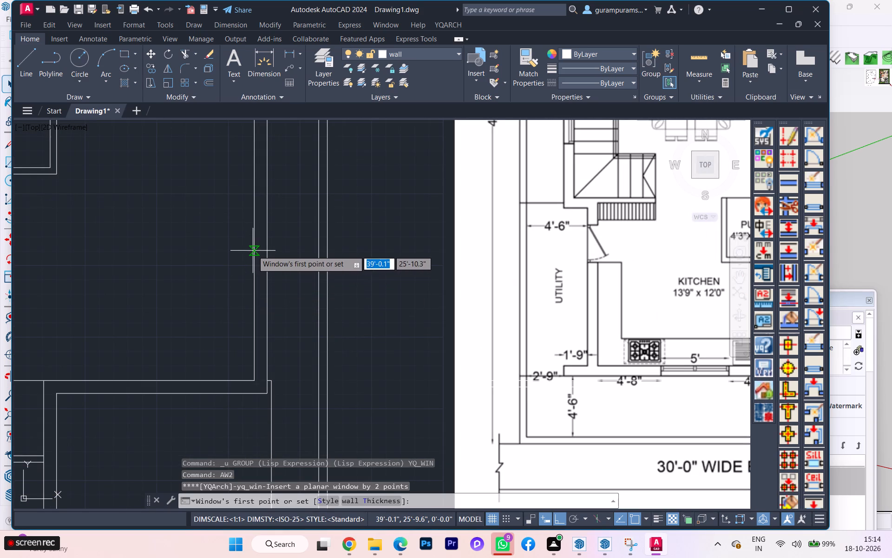
click(253, 250)
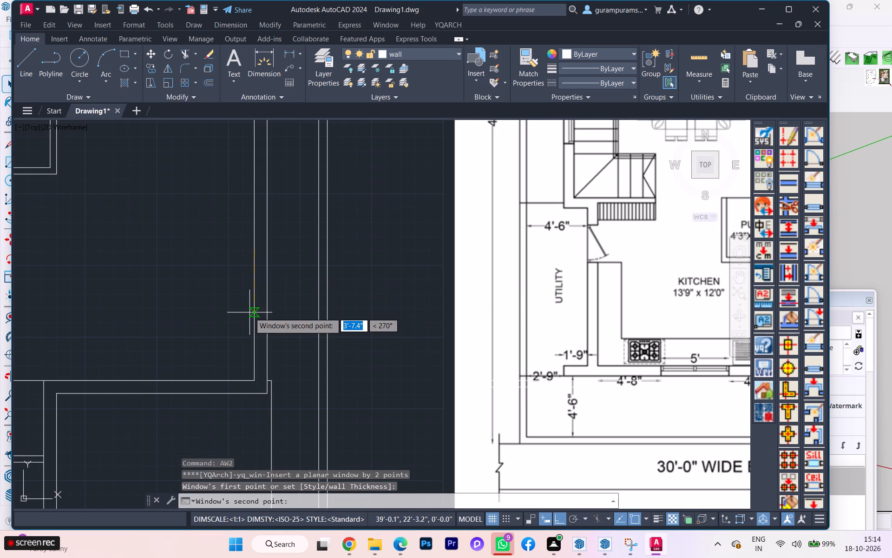
key(F8)
key(F8)
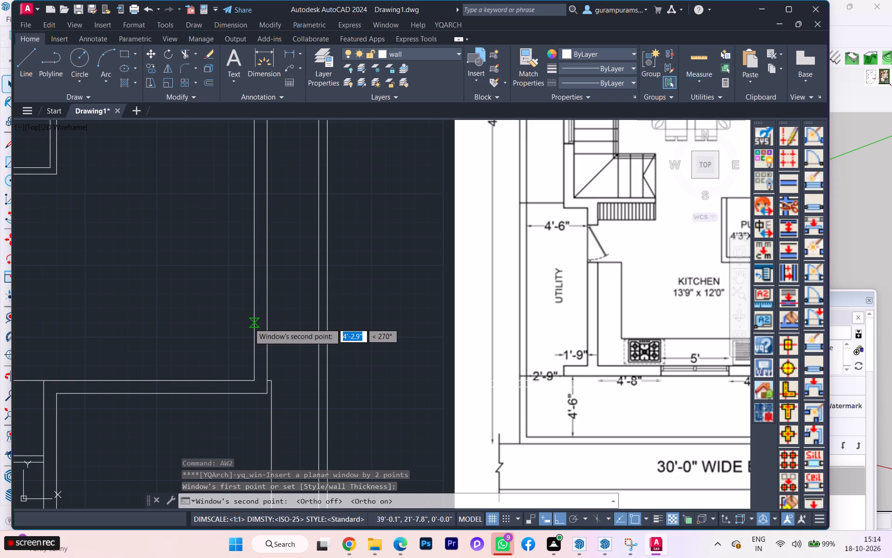
text(4')
key(Return)
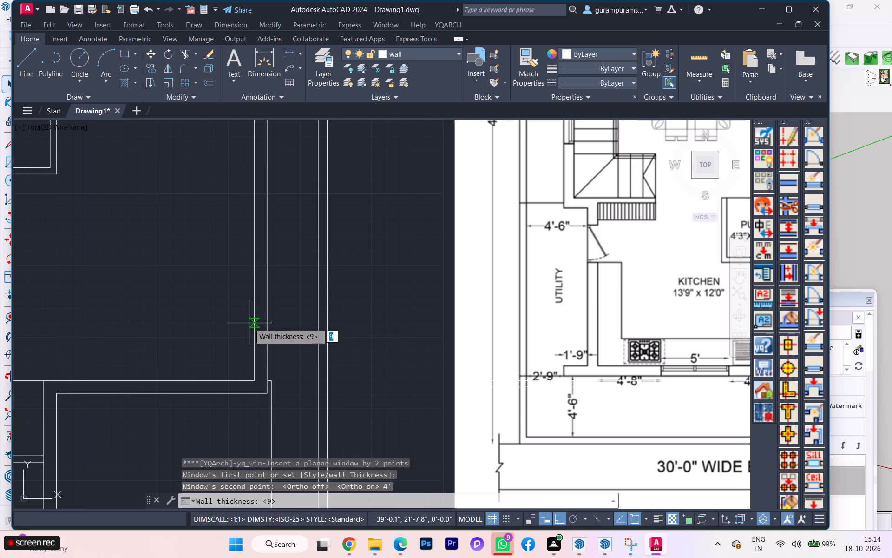
key(Return)
scroll(250, 326, down, 2)
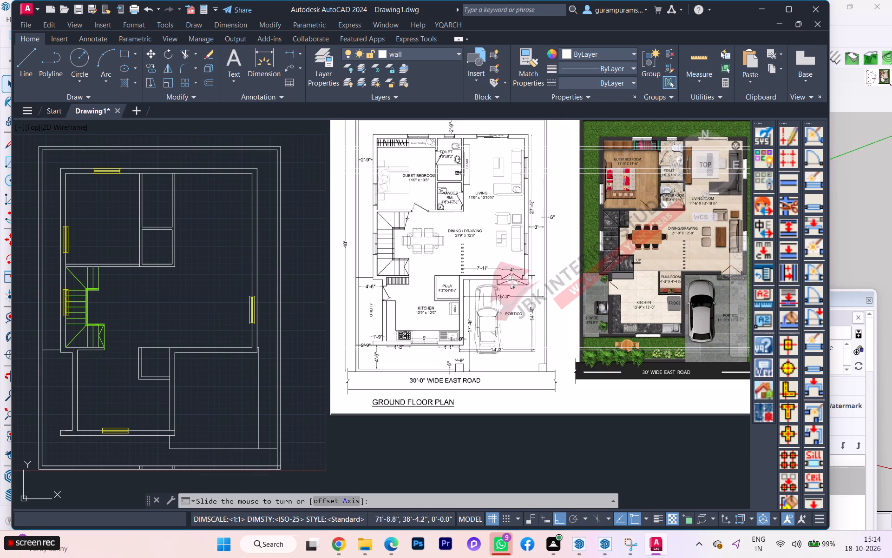
Examine the window positions around the guest bedroom, toilet, living and dining areas in the reference plan.
scroll(498, 146, up, 3)
scroll(498, 153, down, 2)
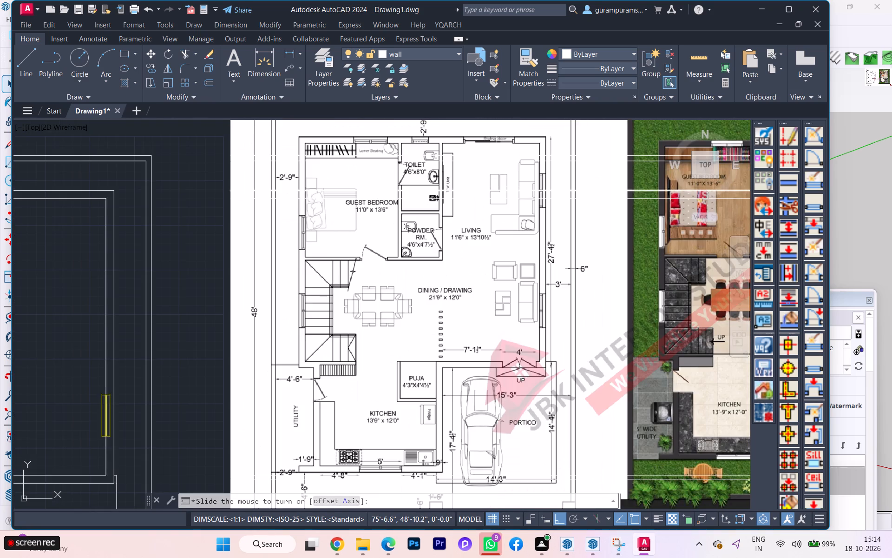
scroll(497, 147, up, 2)
scroll(494, 156, down, 2)
scroll(493, 157, up, 1)
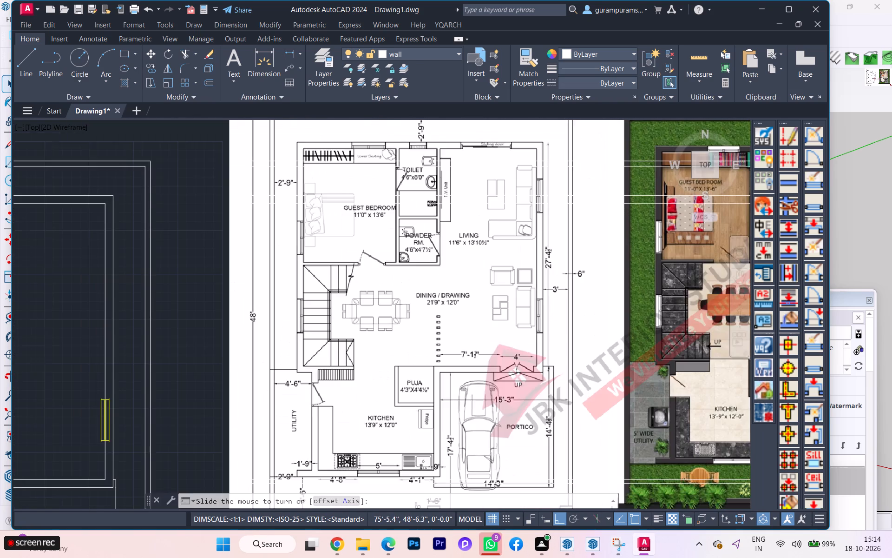
scroll(493, 157, up, 1)
scroll(493, 157, down, 1)
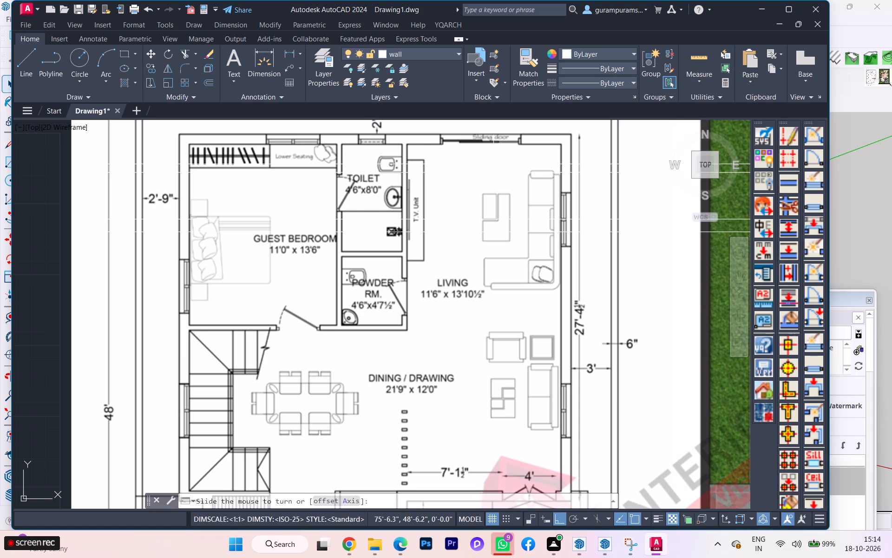
scroll(493, 159, down, 1)
scroll(407, 141, up, 1)
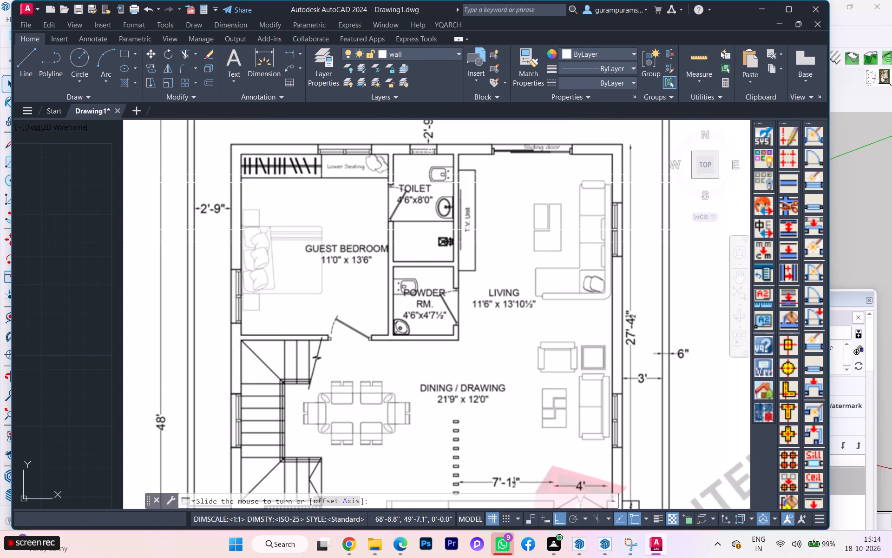
scroll(433, 152, down, 1)
scroll(482, 154, down, 1)
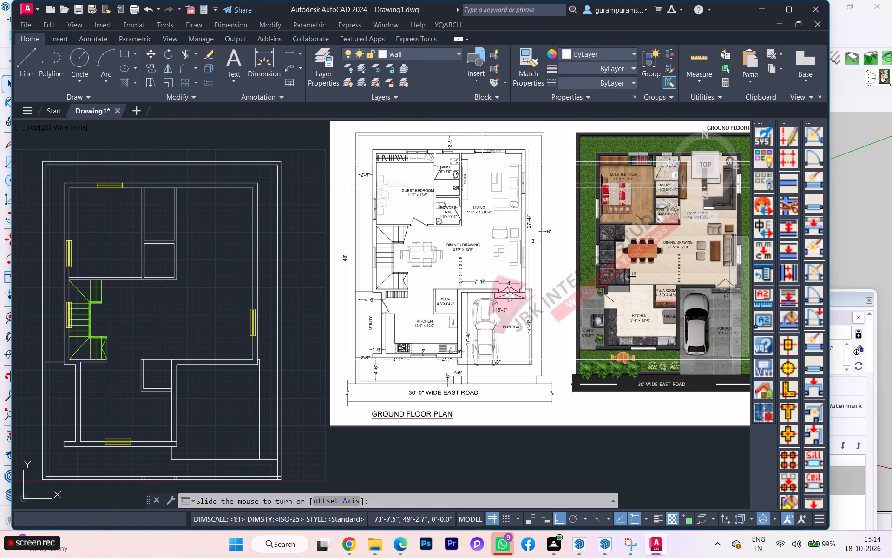
scroll(169, 186, up, 1)
key(space)
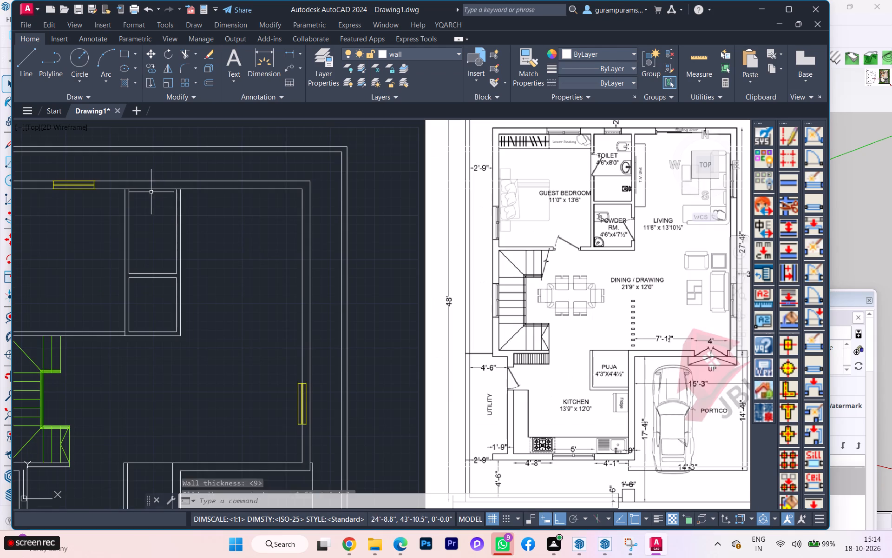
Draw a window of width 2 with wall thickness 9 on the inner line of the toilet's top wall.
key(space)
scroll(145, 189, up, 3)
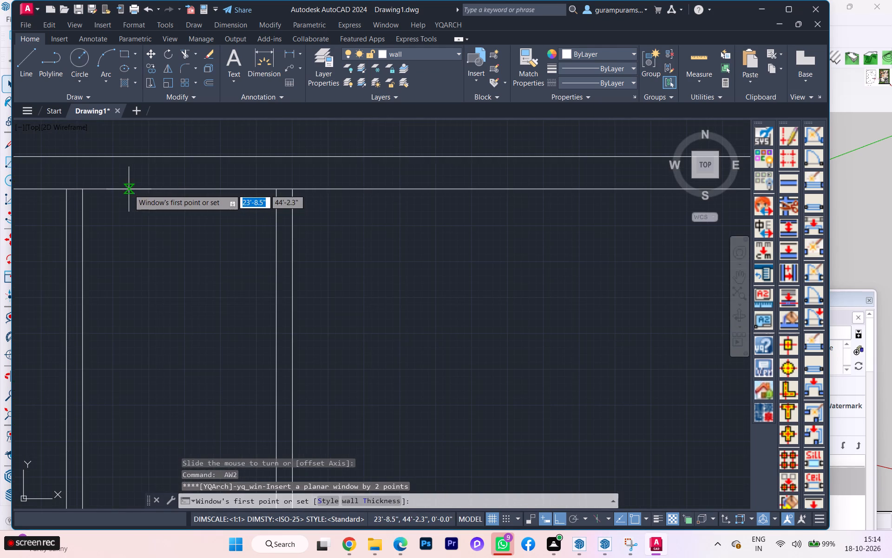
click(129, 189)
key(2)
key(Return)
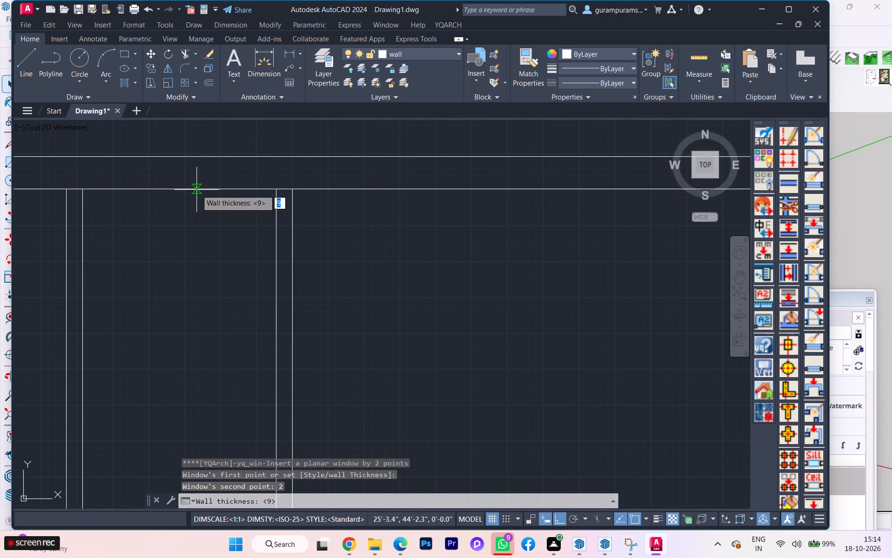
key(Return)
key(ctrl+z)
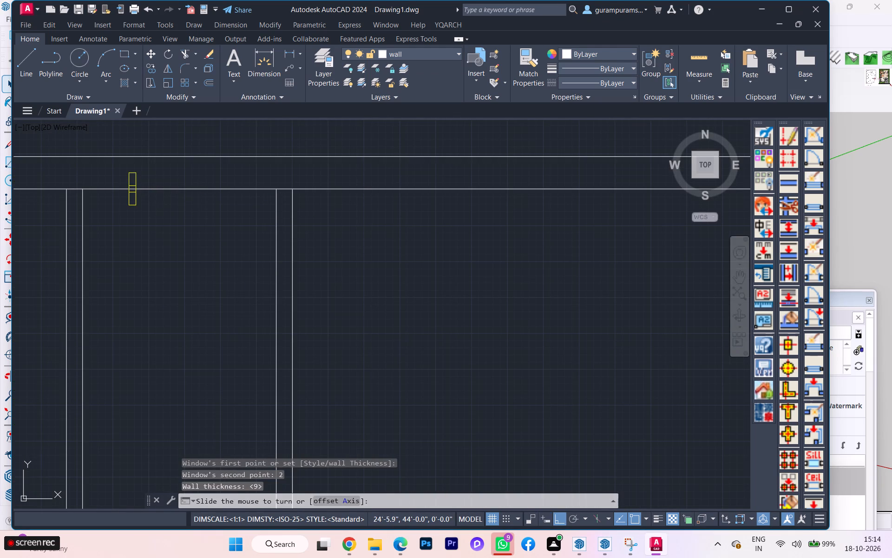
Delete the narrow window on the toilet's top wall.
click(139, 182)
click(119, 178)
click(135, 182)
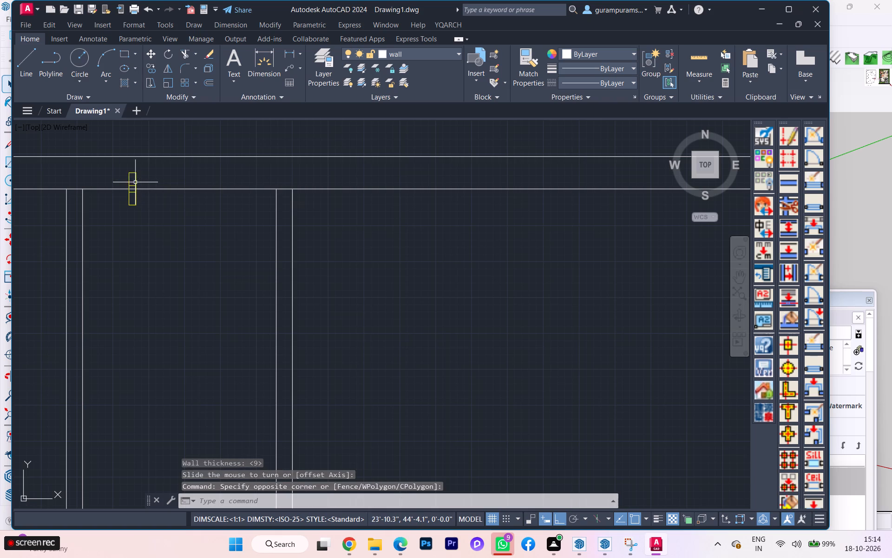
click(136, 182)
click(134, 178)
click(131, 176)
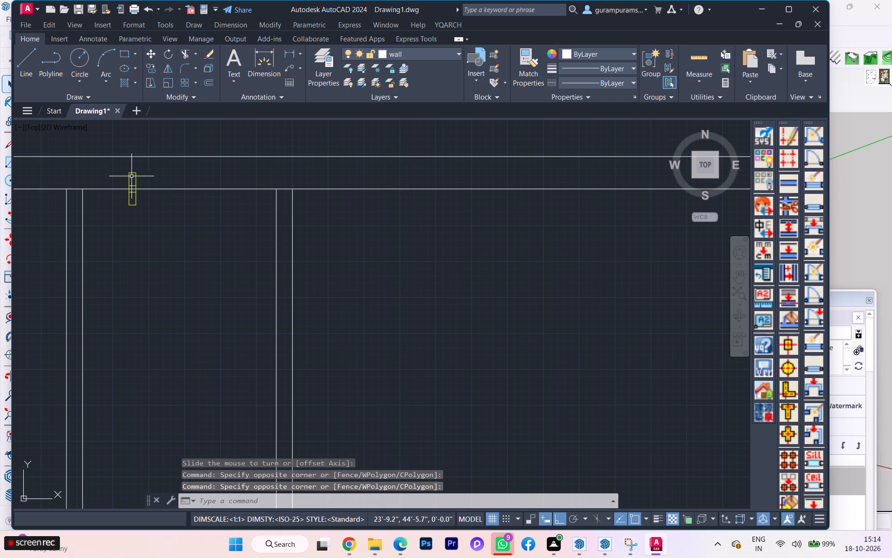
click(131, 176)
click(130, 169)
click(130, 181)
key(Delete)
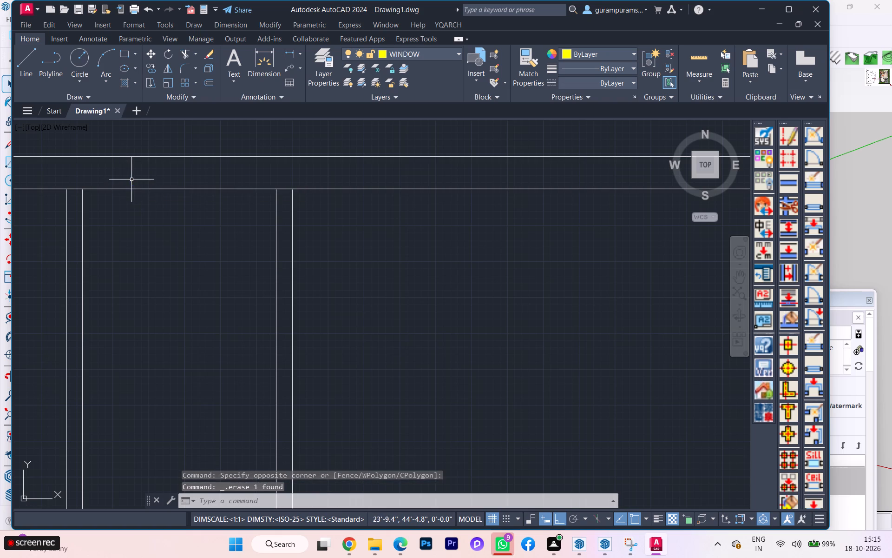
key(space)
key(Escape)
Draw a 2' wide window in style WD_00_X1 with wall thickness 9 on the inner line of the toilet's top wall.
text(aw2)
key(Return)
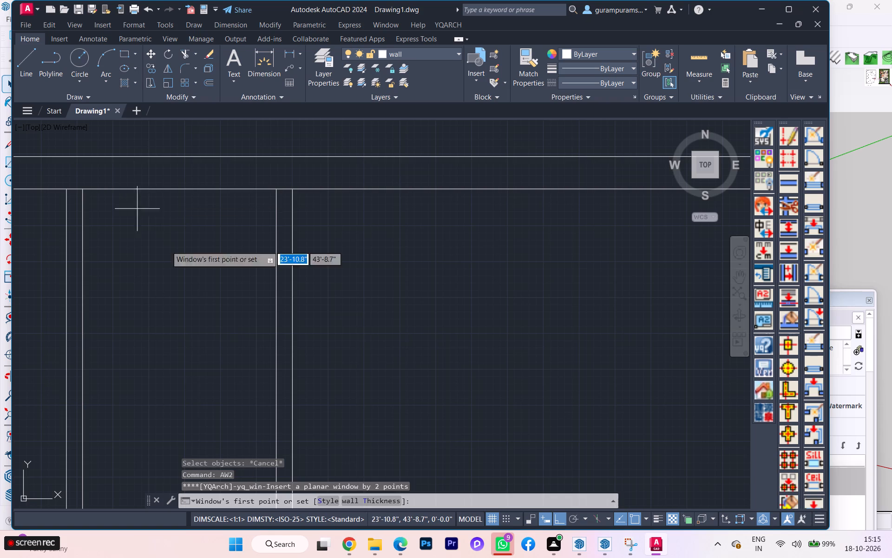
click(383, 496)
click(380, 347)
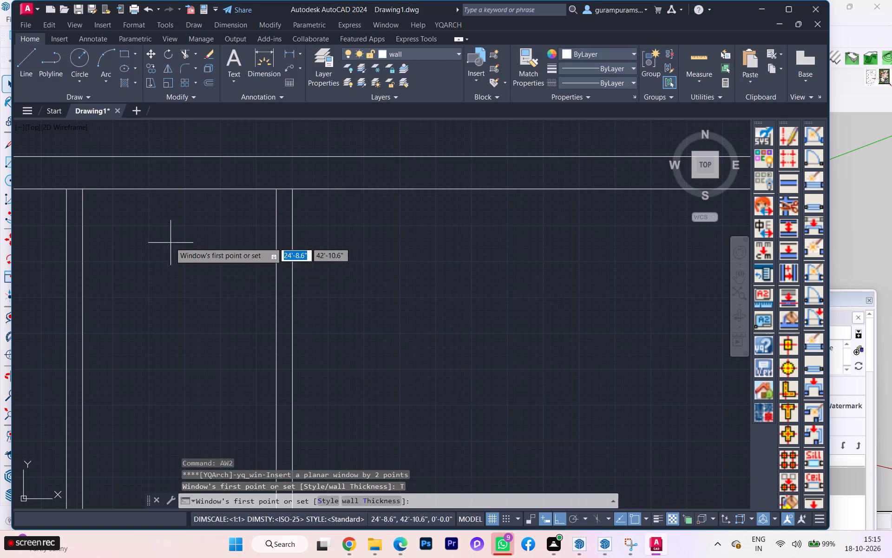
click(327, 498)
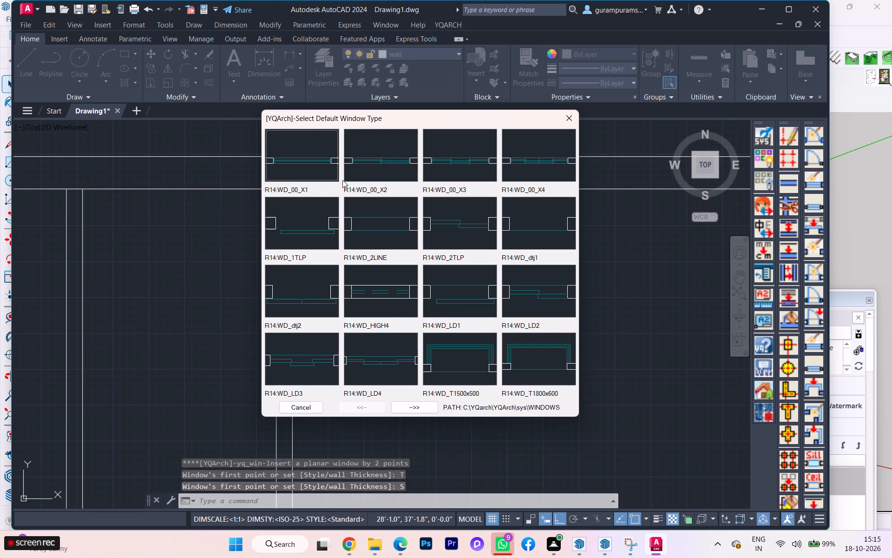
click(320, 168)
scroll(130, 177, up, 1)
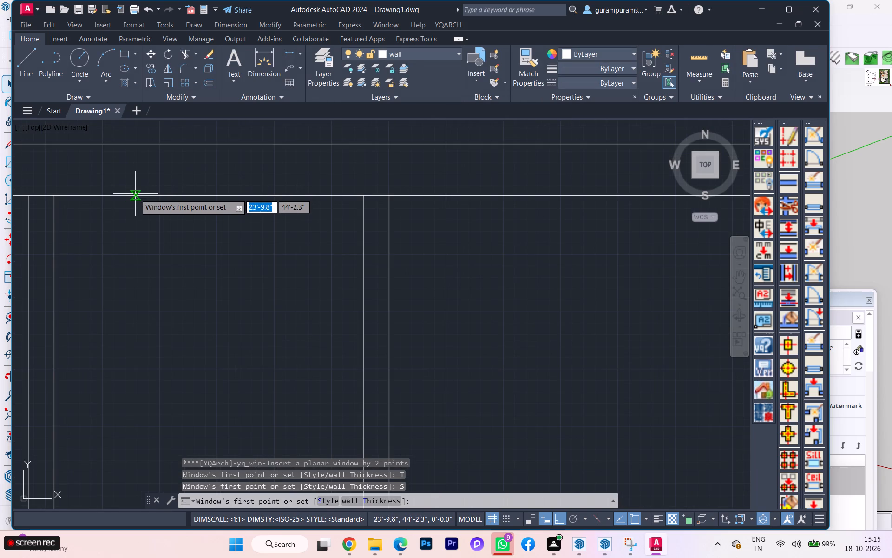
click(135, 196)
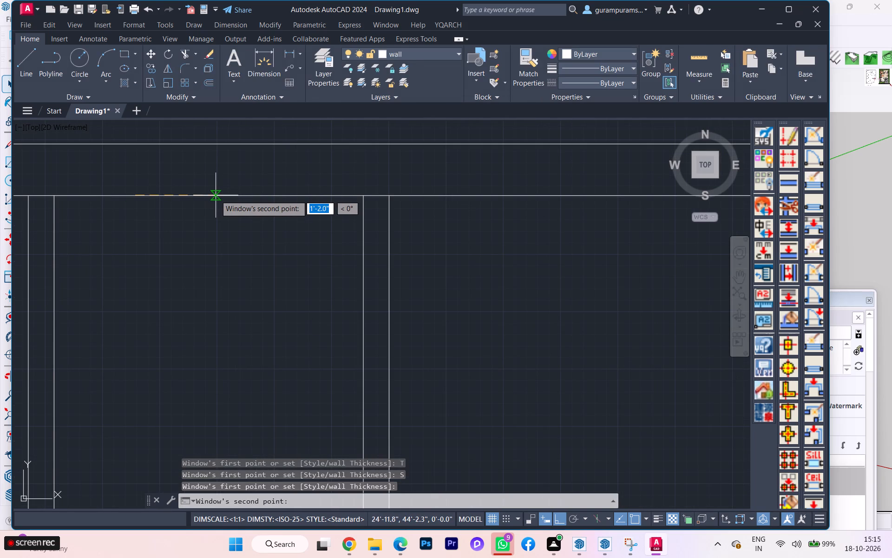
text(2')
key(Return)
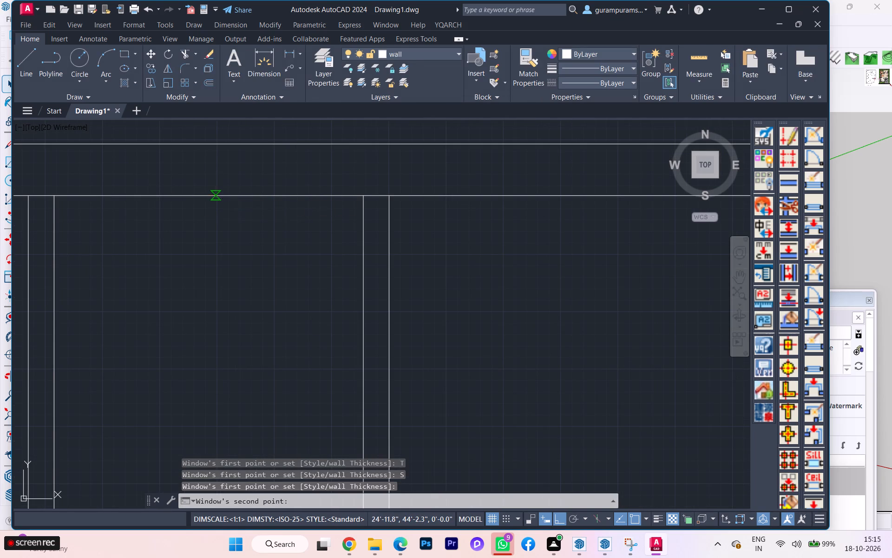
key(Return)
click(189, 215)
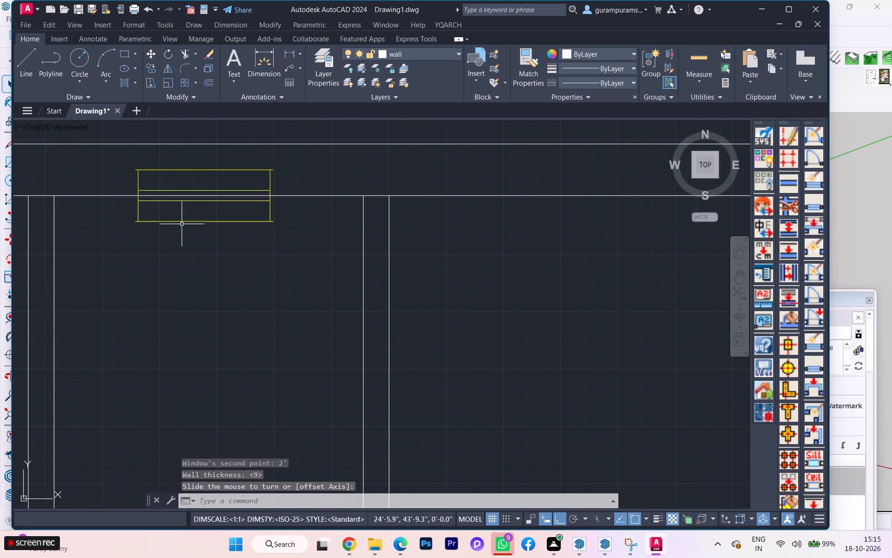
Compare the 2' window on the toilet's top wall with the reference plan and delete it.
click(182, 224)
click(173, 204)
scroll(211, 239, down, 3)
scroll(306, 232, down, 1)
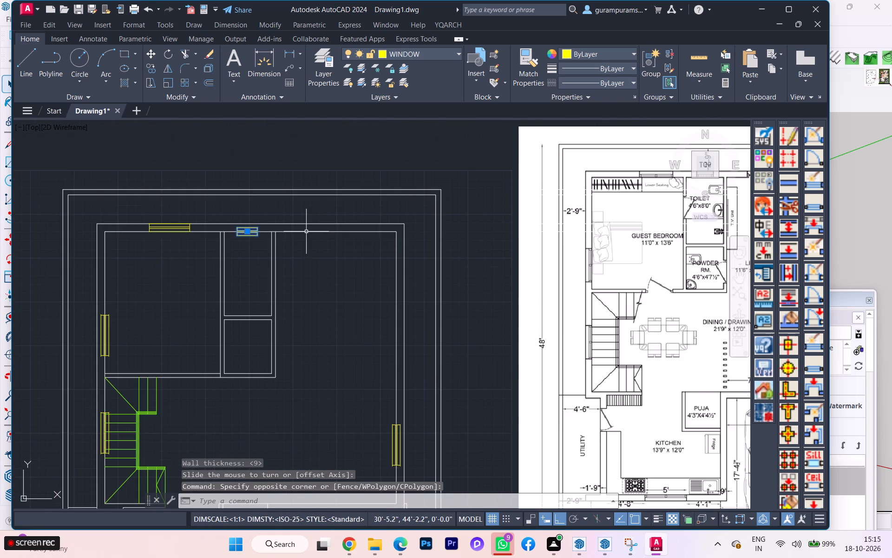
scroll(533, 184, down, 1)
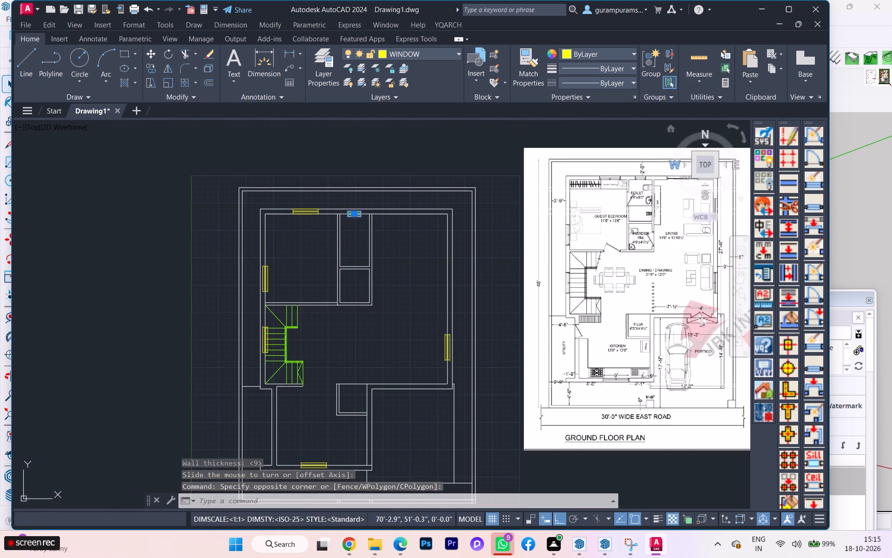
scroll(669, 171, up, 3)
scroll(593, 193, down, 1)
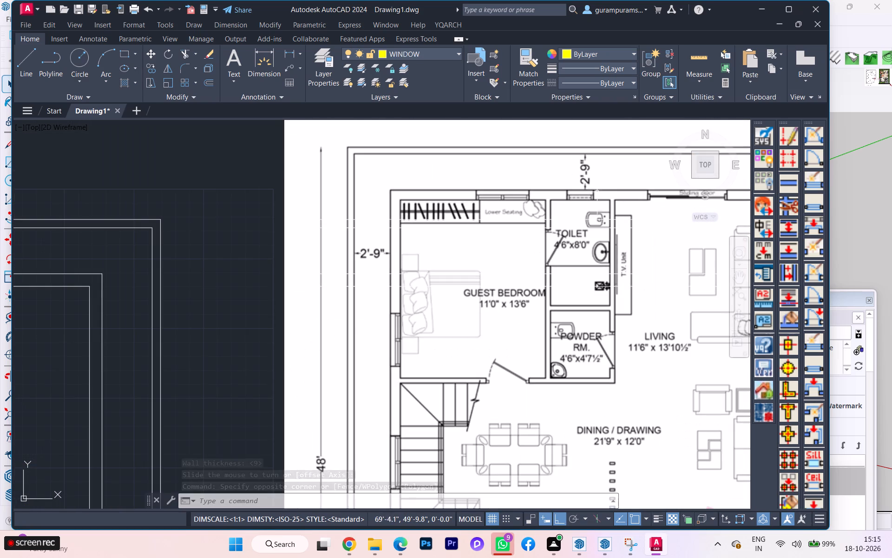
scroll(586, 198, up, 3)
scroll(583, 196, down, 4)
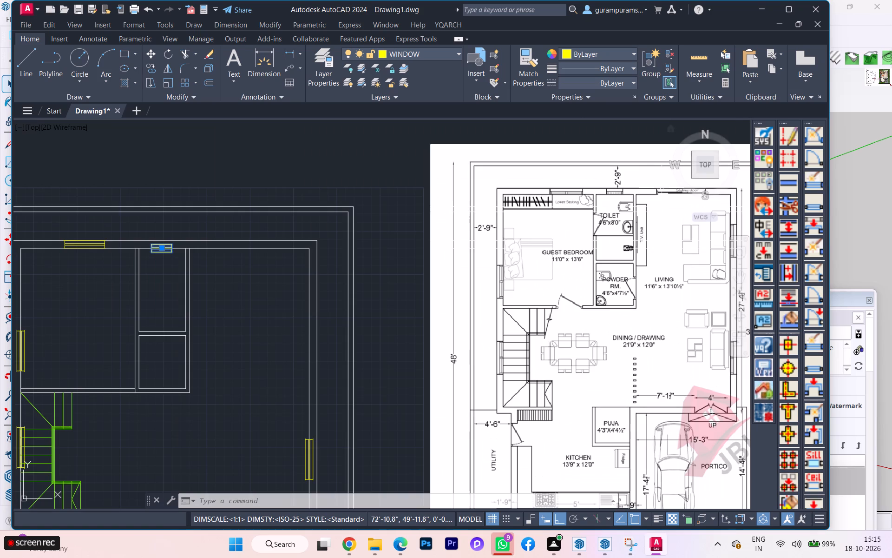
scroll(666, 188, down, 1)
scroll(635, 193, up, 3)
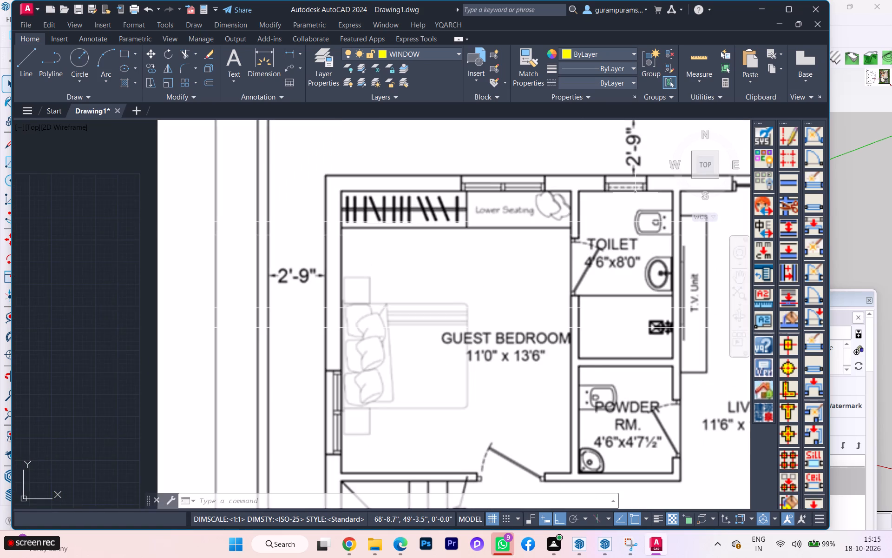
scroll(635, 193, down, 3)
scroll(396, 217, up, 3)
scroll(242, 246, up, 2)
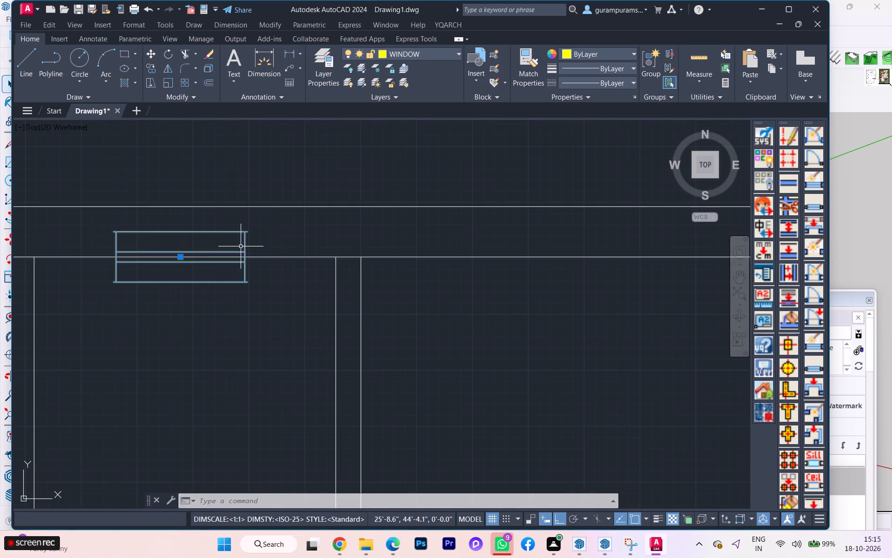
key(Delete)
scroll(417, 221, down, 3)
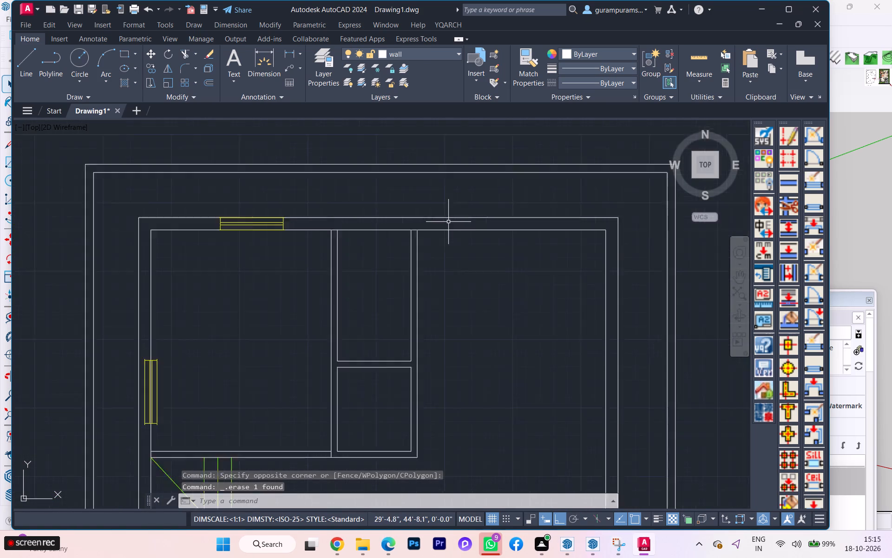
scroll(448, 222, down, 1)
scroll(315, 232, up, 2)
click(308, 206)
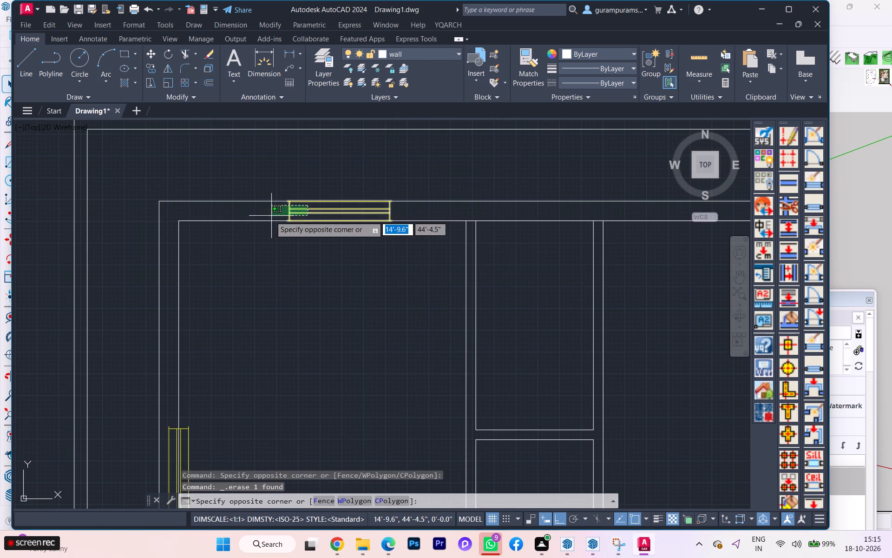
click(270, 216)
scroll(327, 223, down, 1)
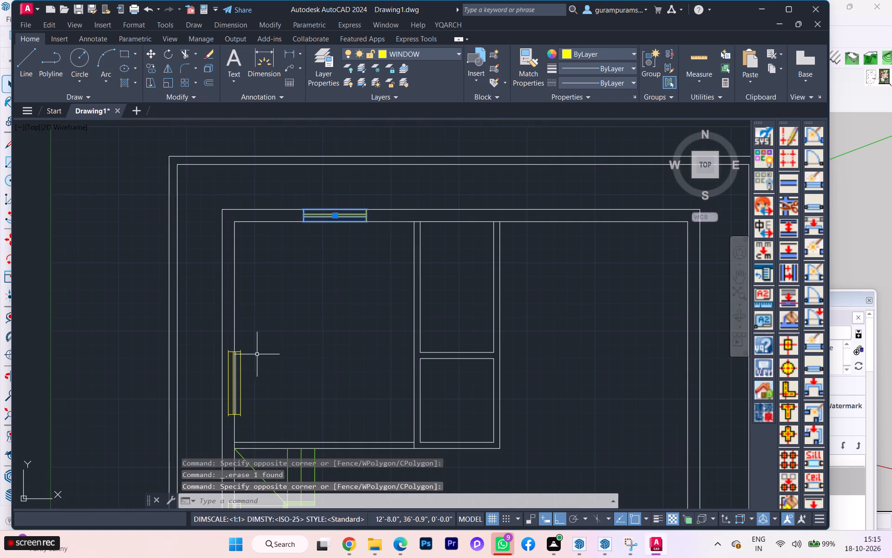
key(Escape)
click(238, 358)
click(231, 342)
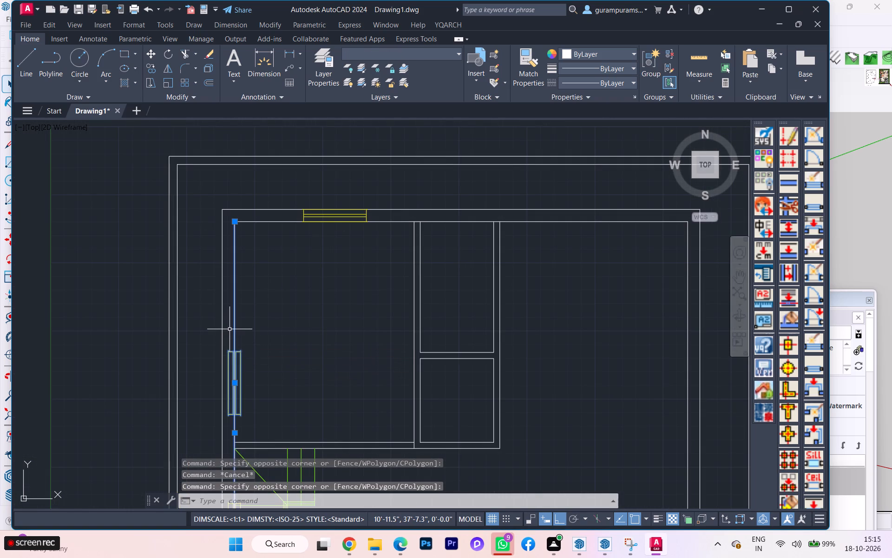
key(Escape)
Move the guest bedroom and staircase windows together about 4.5" outward, flush with the left wall's outer line.
click(246, 355)
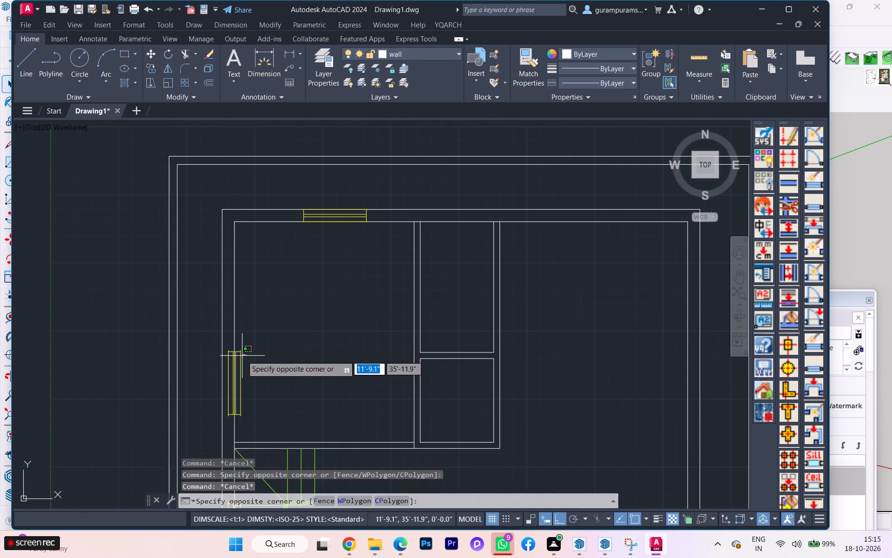
click(237, 359)
scroll(200, 287, down, 2)
scroll(200, 287, up, 1)
scroll(233, 369, down, 2)
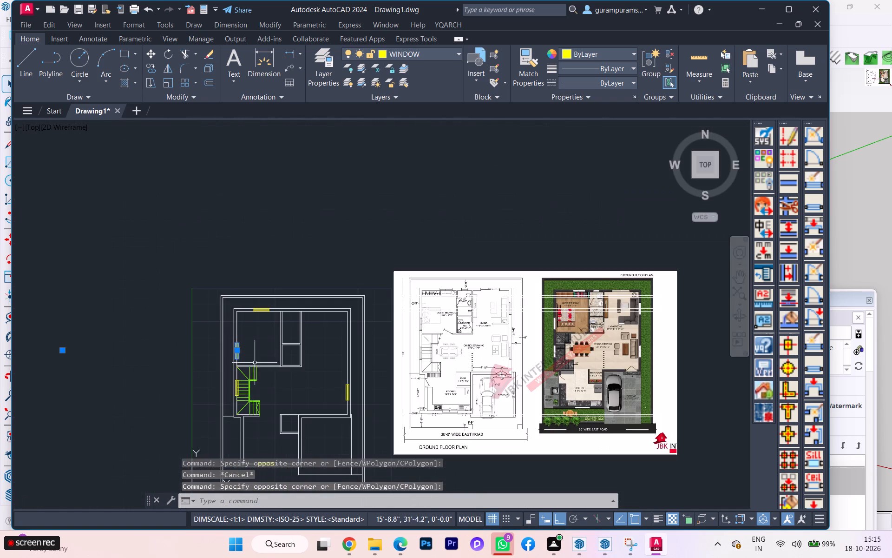
scroll(252, 397, up, 3)
click(179, 364)
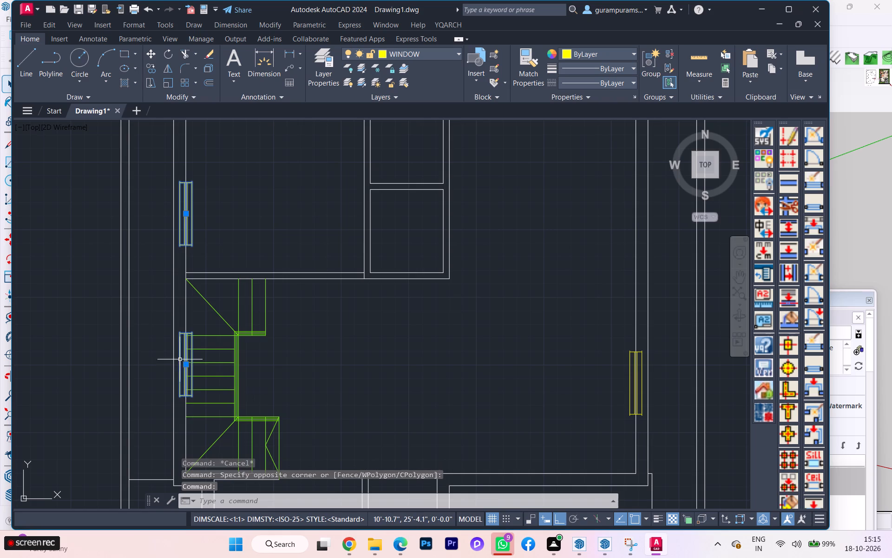
key(m)
key(Return)
scroll(188, 210, up, 3)
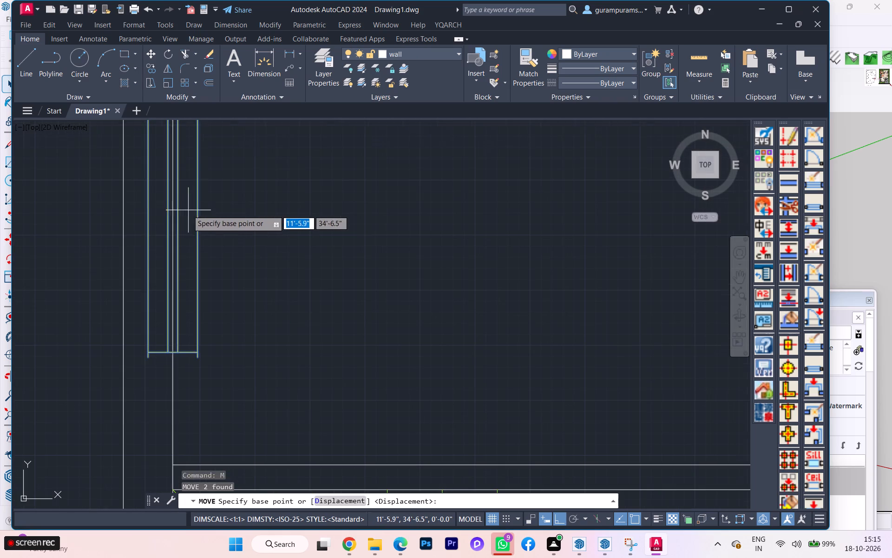
click(148, 191)
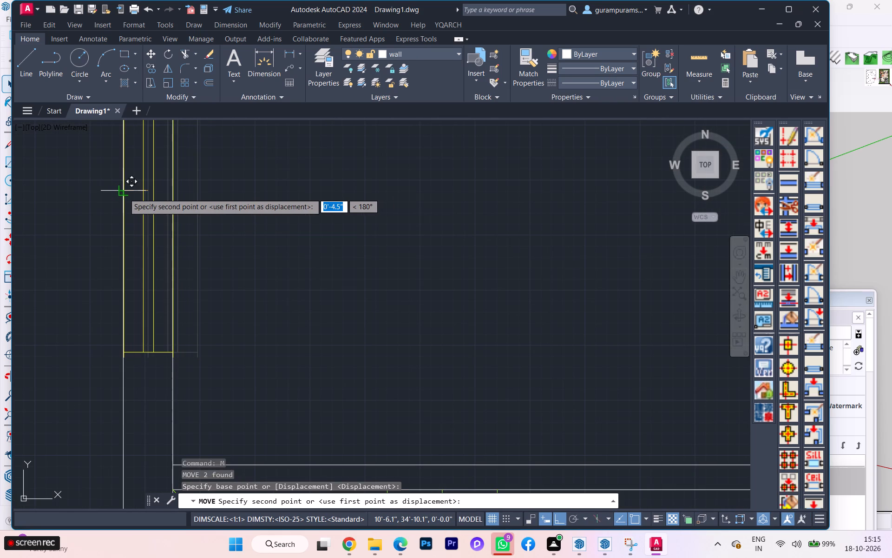
click(124, 193)
Move the kitchen window outward so its outer edge lies on the bottom wall's outer line.
scroll(216, 182, down, 3)
scroll(148, 226, down, 1)
scroll(342, 299, down, 2)
middle_drag(345, 316, 341, 295)
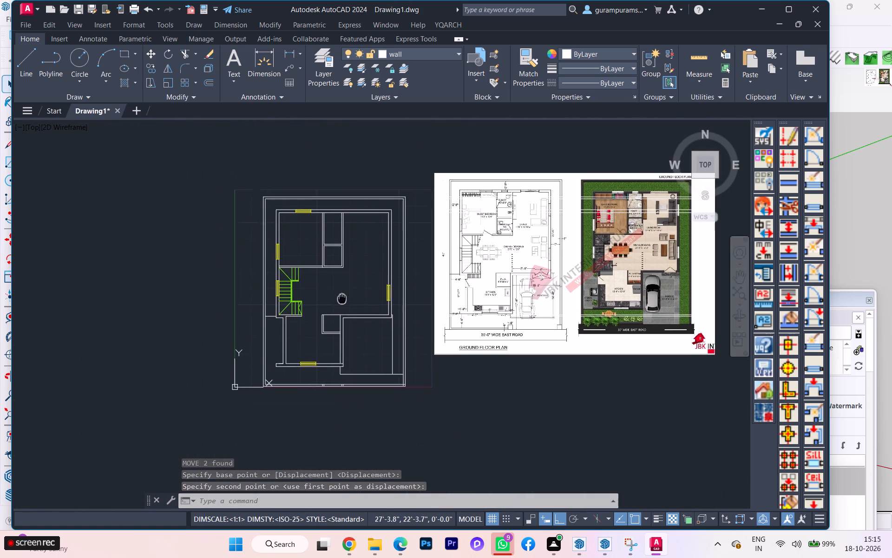
middle_drag(341, 295, 330, 267)
scroll(303, 332, up, 4)
click(269, 348)
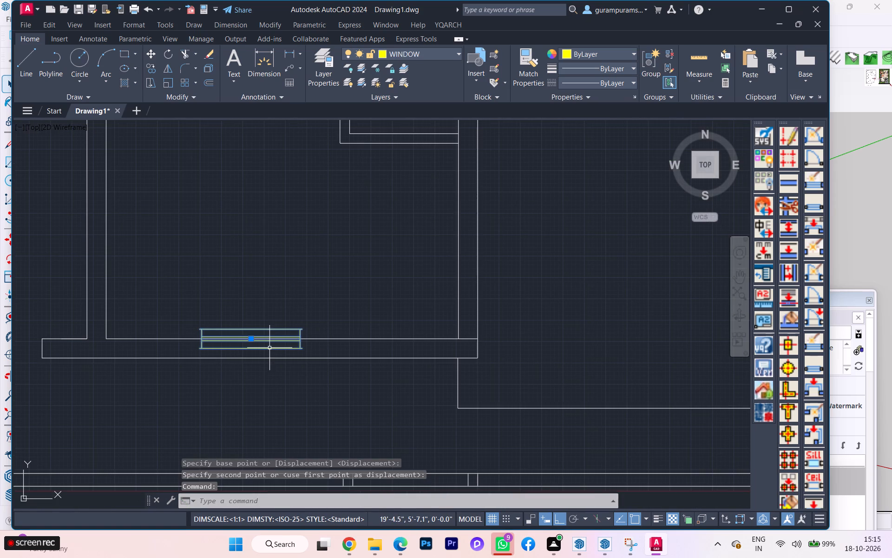
key(m)
key(Return)
scroll(253, 368, up, 1)
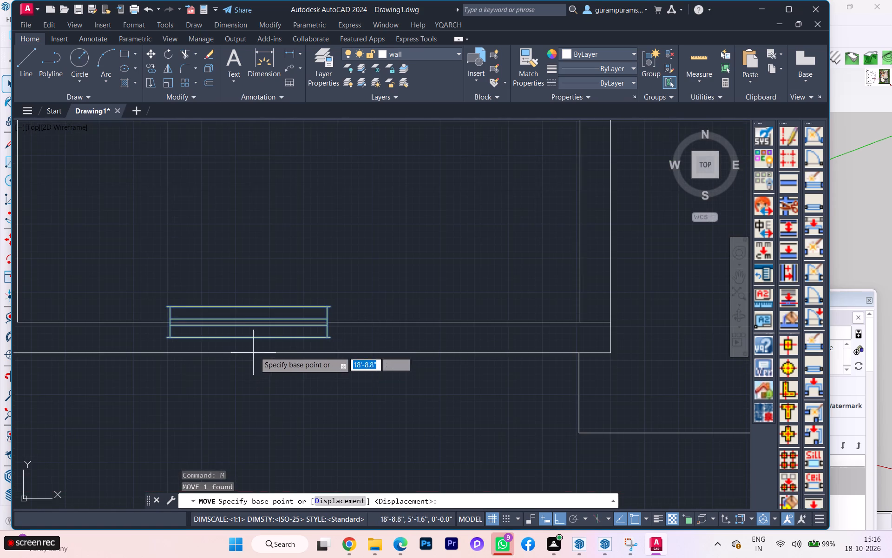
click(240, 338)
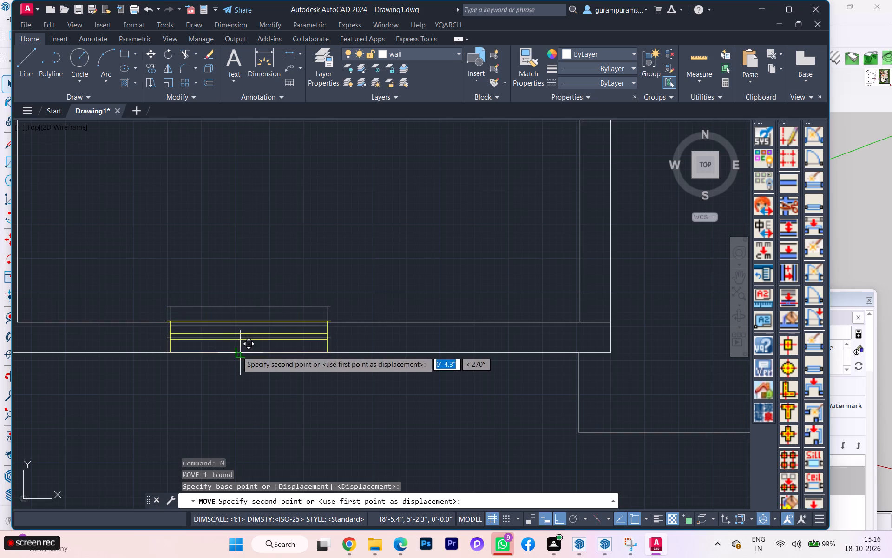
click(237, 351)
Move the dining area window outward so it sits between the two lines of the right wall.
scroll(246, 350, down, 4)
scroll(348, 238, up, 2)
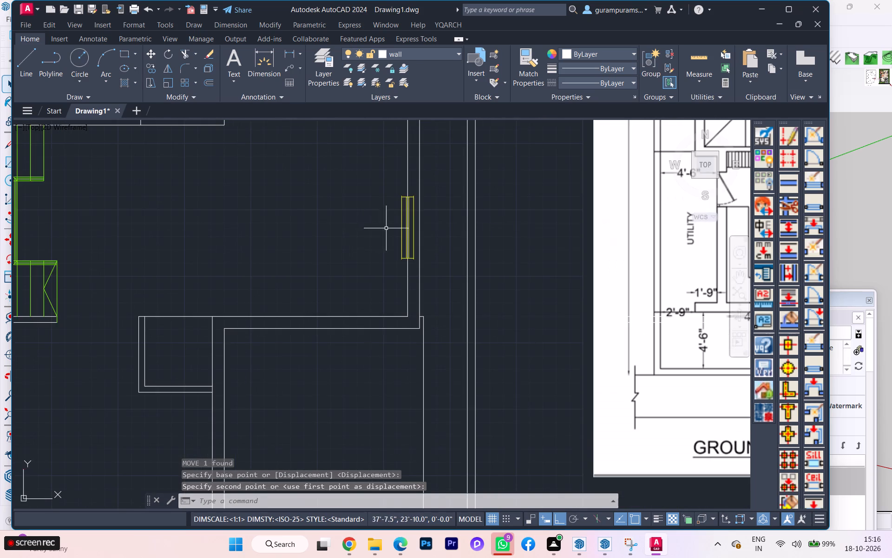
scroll(399, 226, up, 1)
click(415, 225)
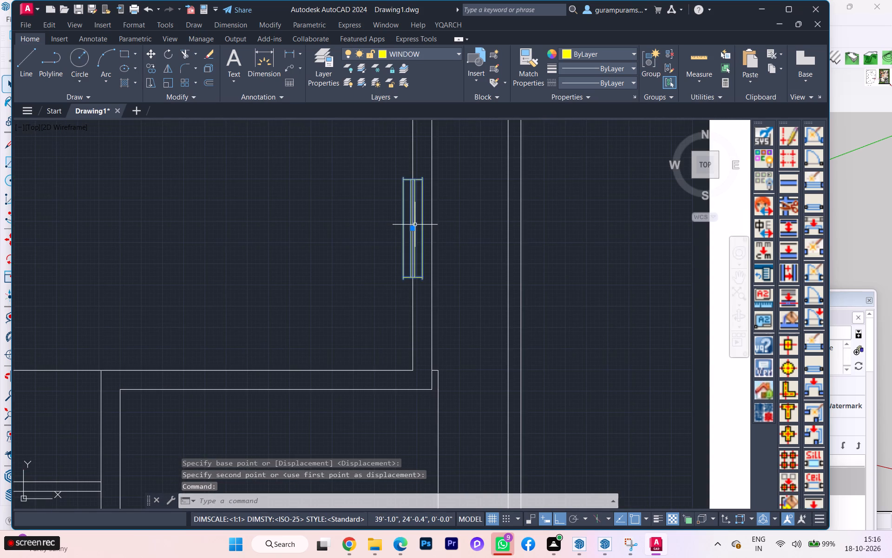
key(m)
key(Return)
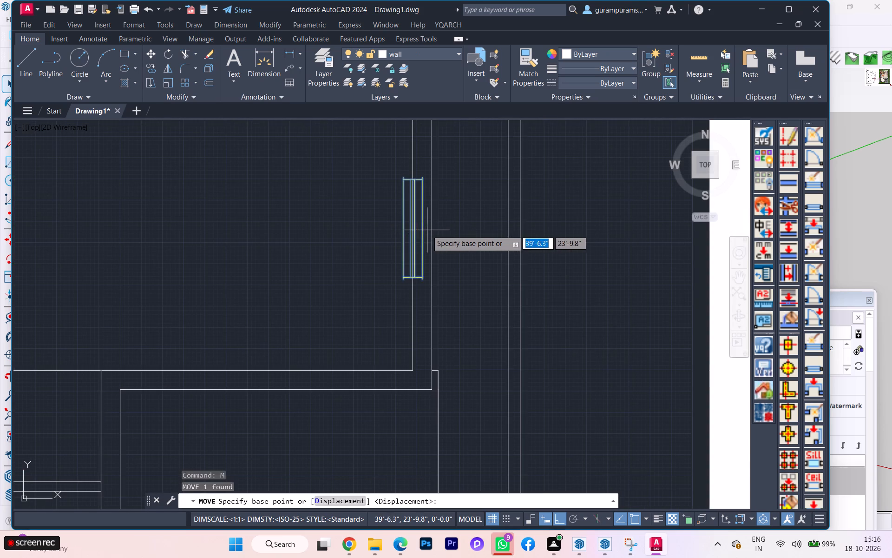
click(423, 227)
click(429, 224)
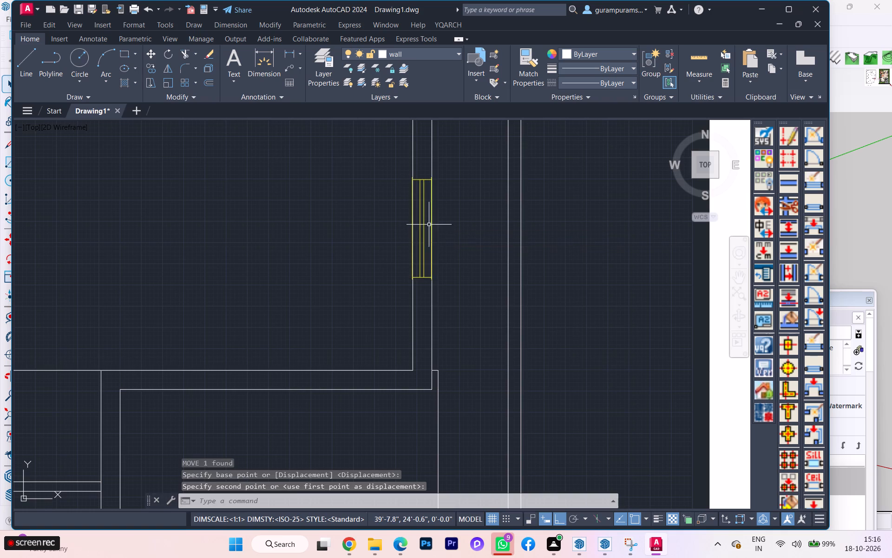
Copy the dining area window about 13'-11" straight up the same wall for the living room window.
scroll(413, 266, down, 3)
scroll(405, 311, down, 2)
scroll(395, 239, up, 1)
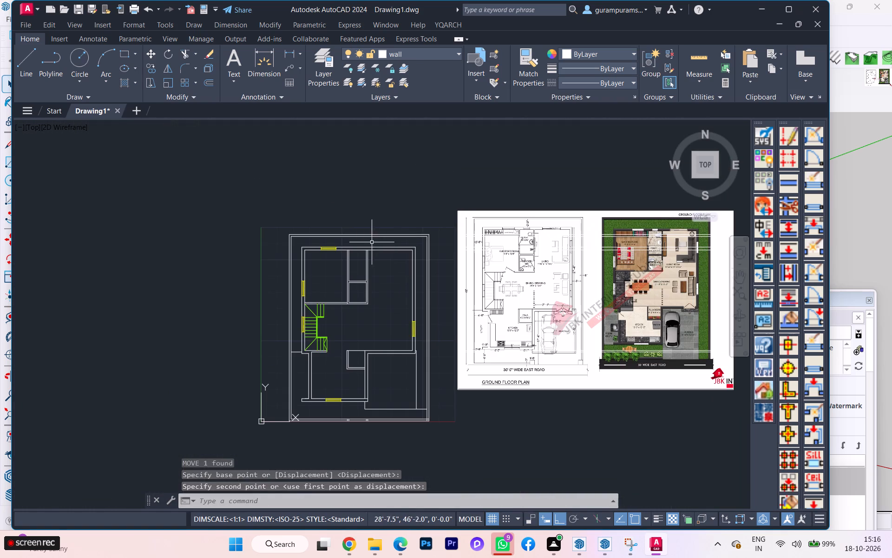
scroll(523, 233, up, 1)
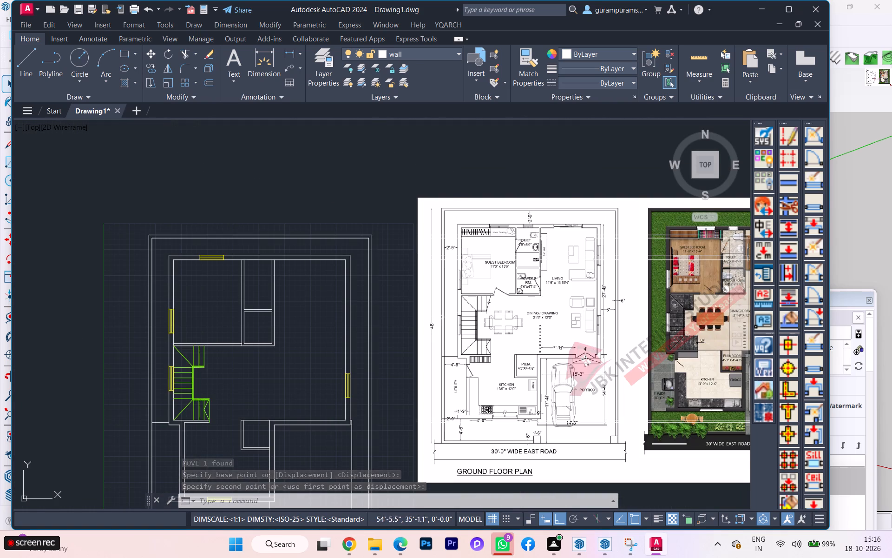
scroll(441, 321, up, 3)
scroll(349, 323, down, 1)
scroll(301, 373, down, 1)
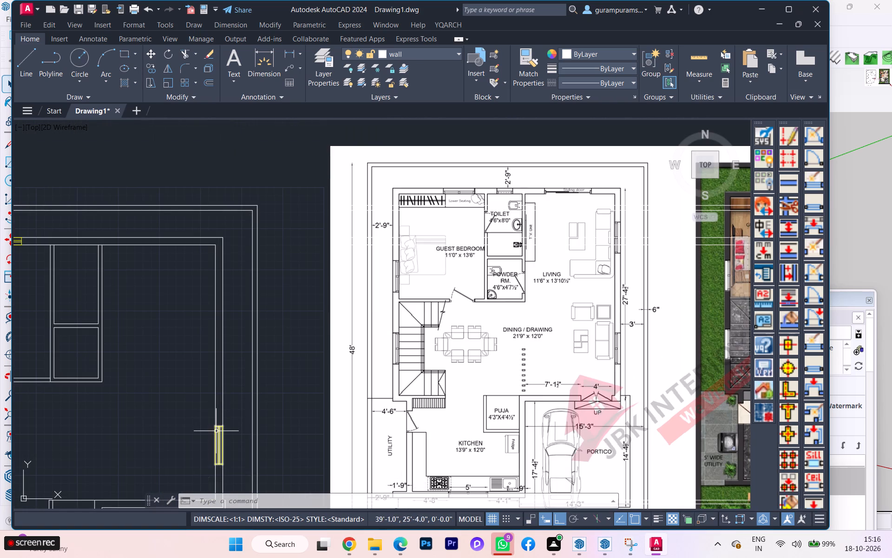
click(216, 432)
key(c)
key(o)
key(Return)
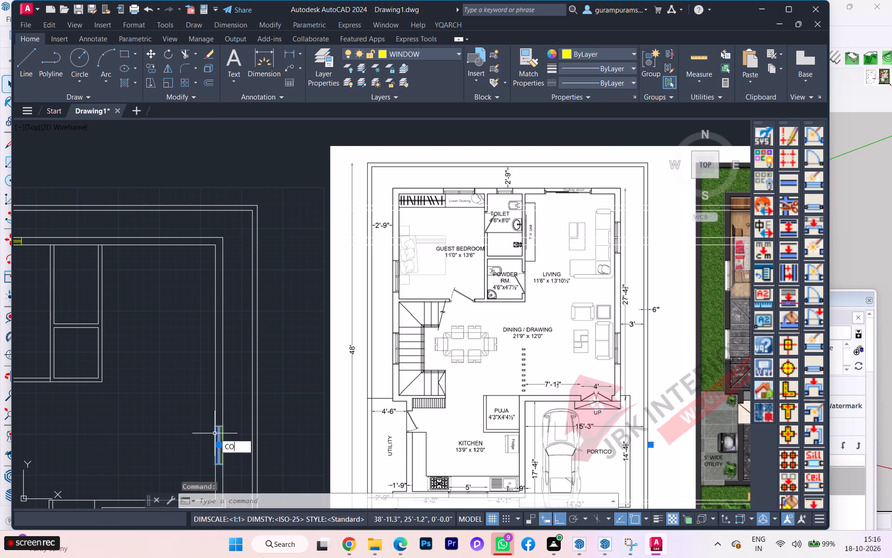
click(221, 436)
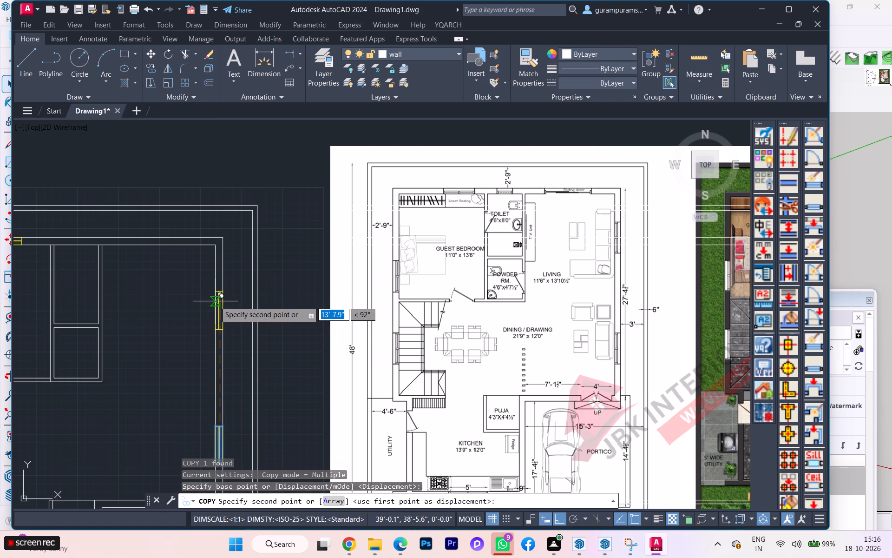
scroll(215, 301, up, 2)
click(226, 293)
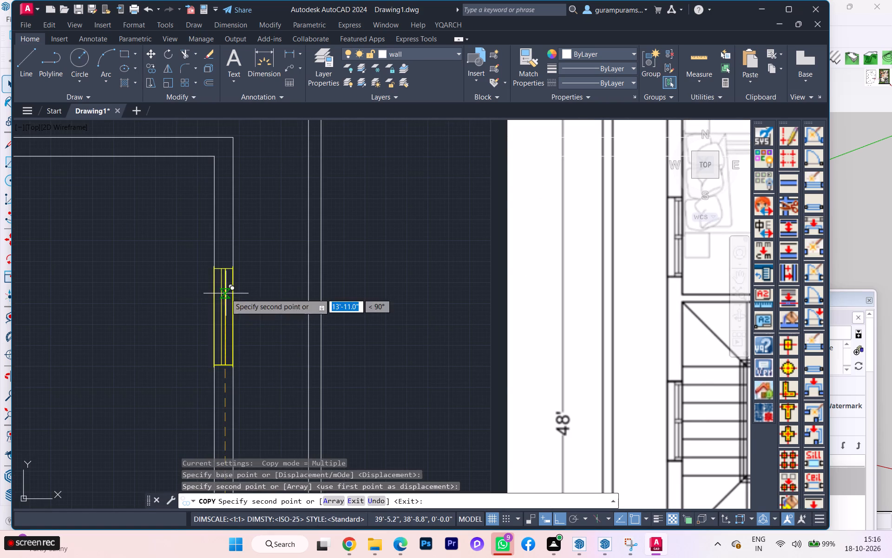
scroll(265, 261, down, 3)
key(Escape)
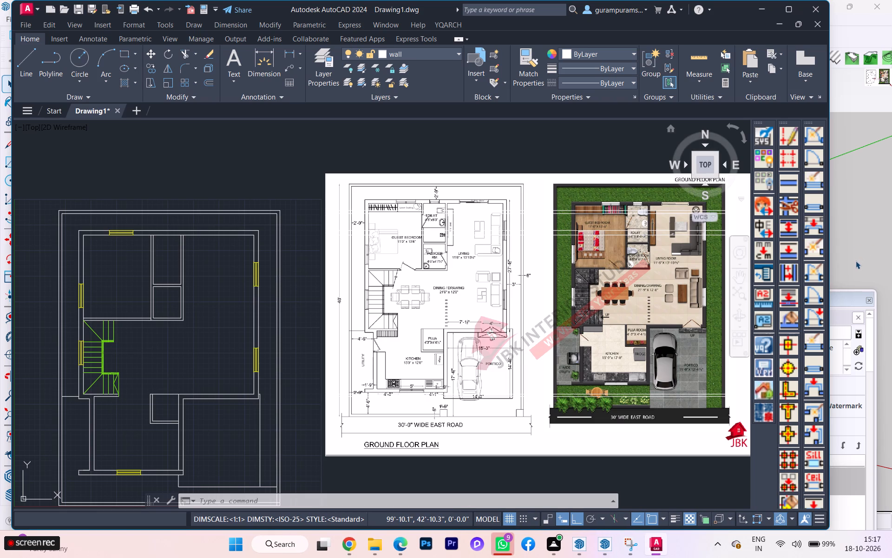
Compare the redrawn plan and its windows with the reference ground floor plan.
scroll(294, 250, down, 1)
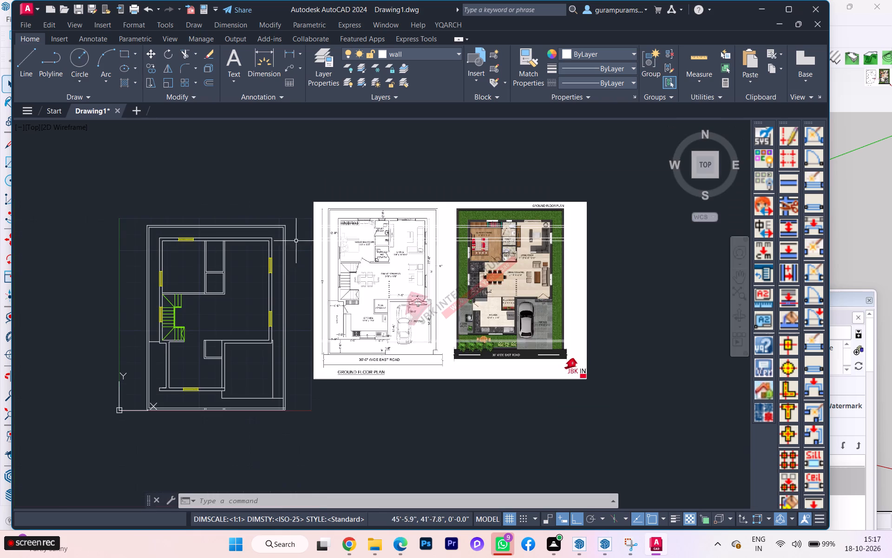
scroll(495, 232, up, 2)
scroll(686, 219, down, 1)
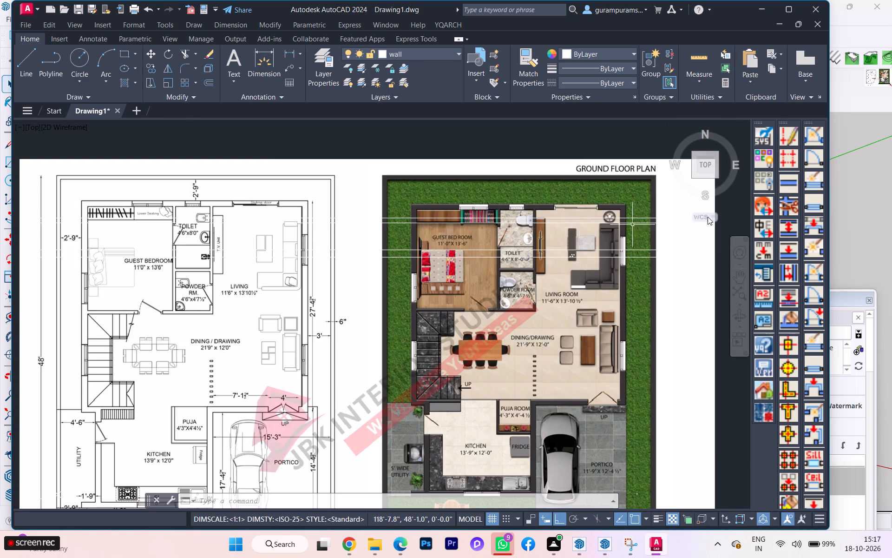
scroll(437, 251, up, 1)
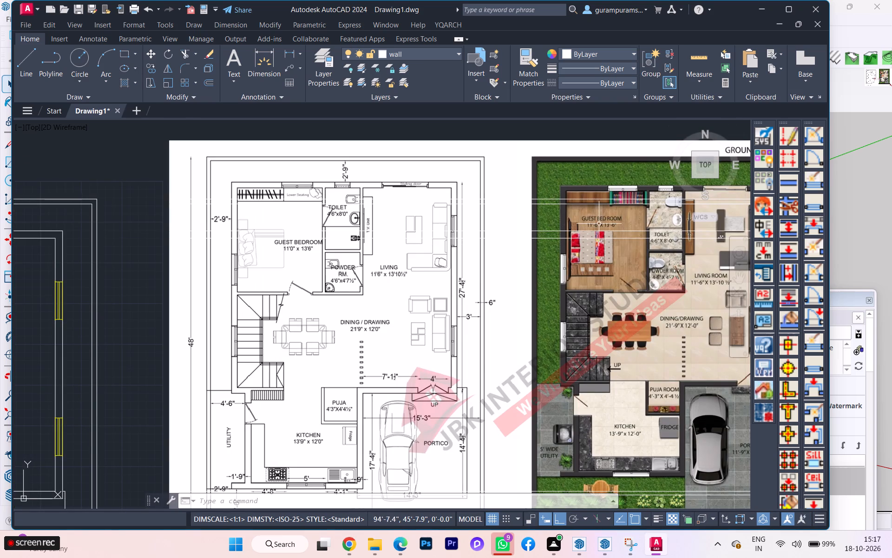
scroll(621, 225, down, 1)
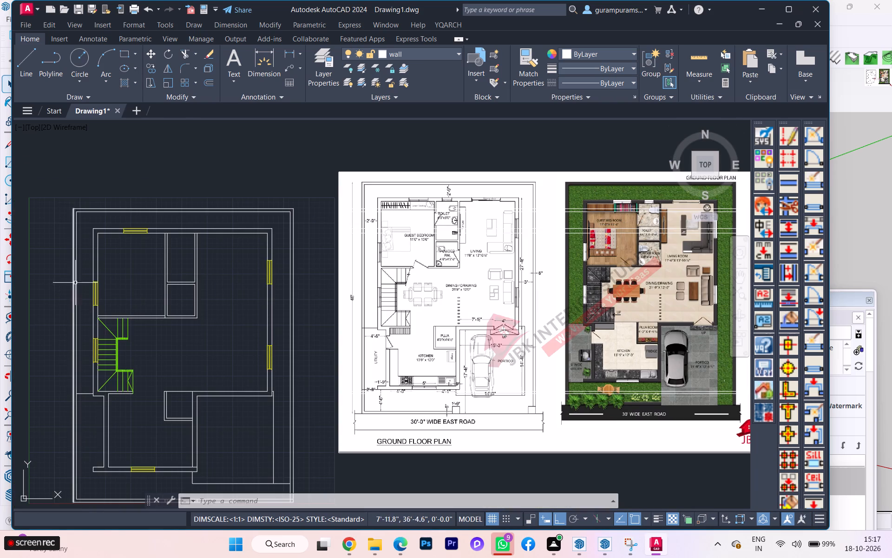
scroll(409, 209, up, 1)
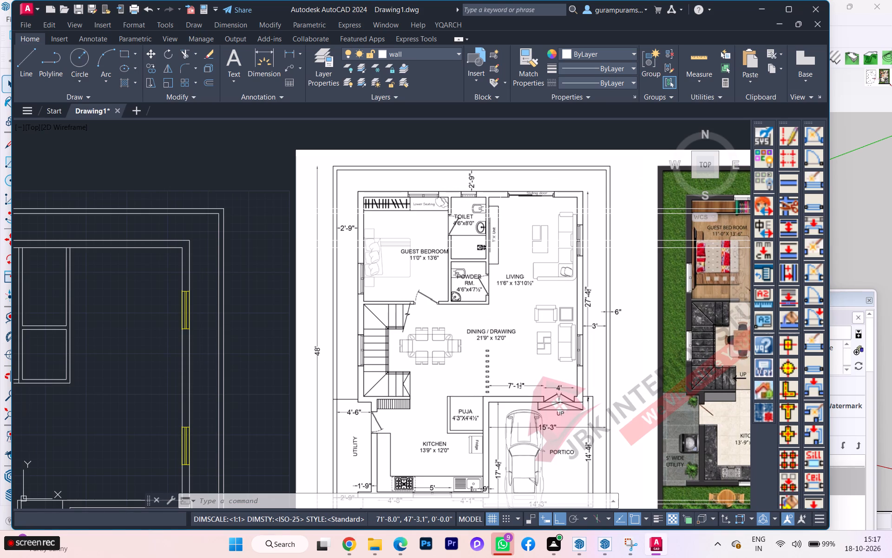
scroll(503, 223, down, 1)
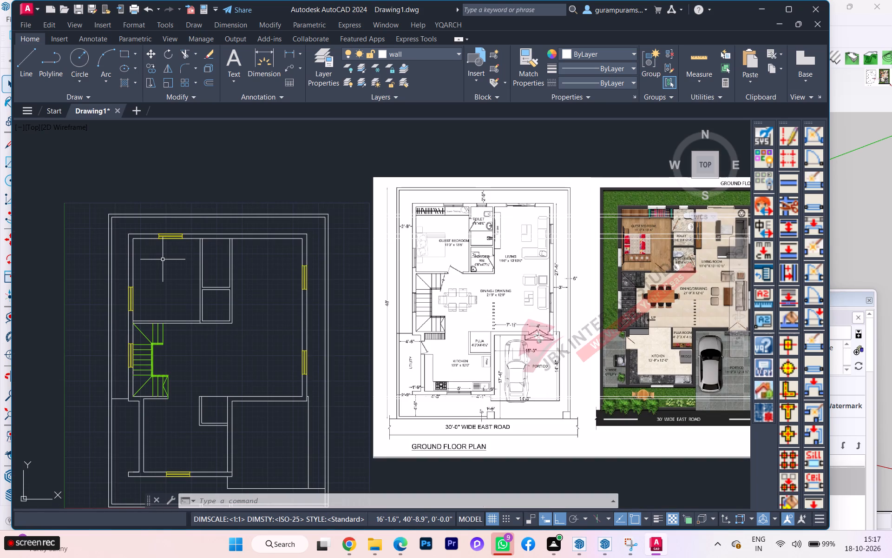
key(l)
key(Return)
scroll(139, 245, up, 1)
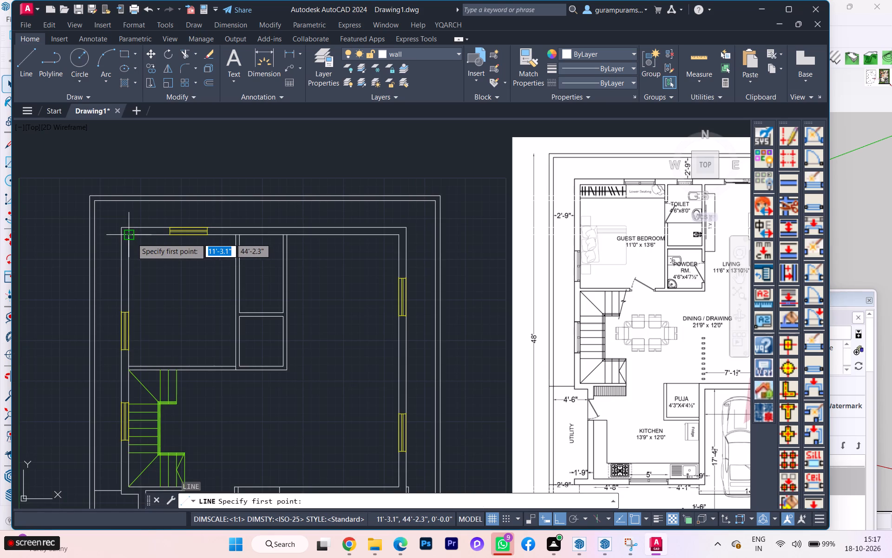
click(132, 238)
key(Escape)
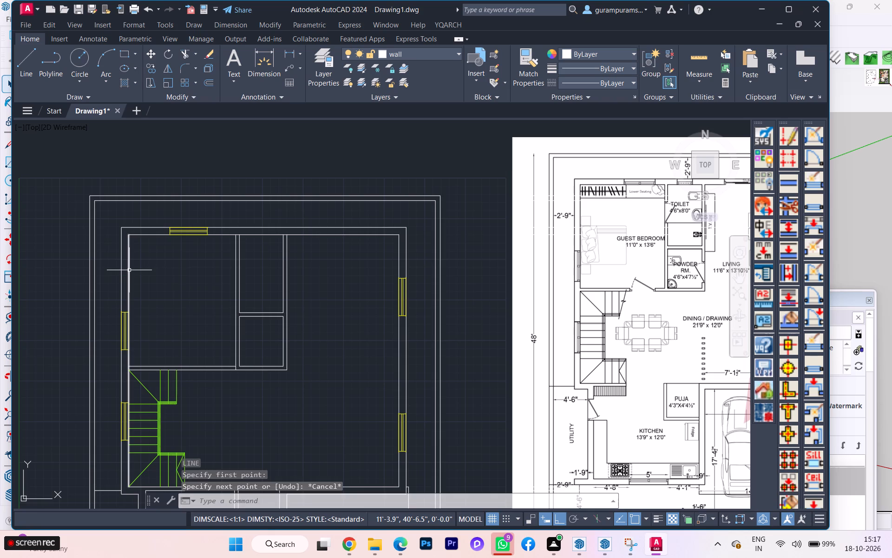
Draw a horizontal wardrobe line across the guest bedroom, 2' below its top-left inner corner, from the left wall to the partition.
key(space)
text(tk)
key(Return)
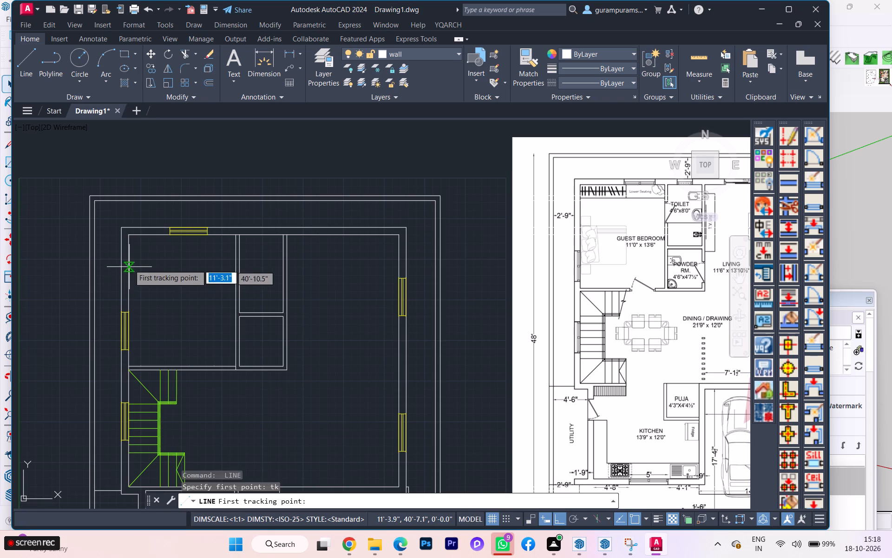
click(130, 233)
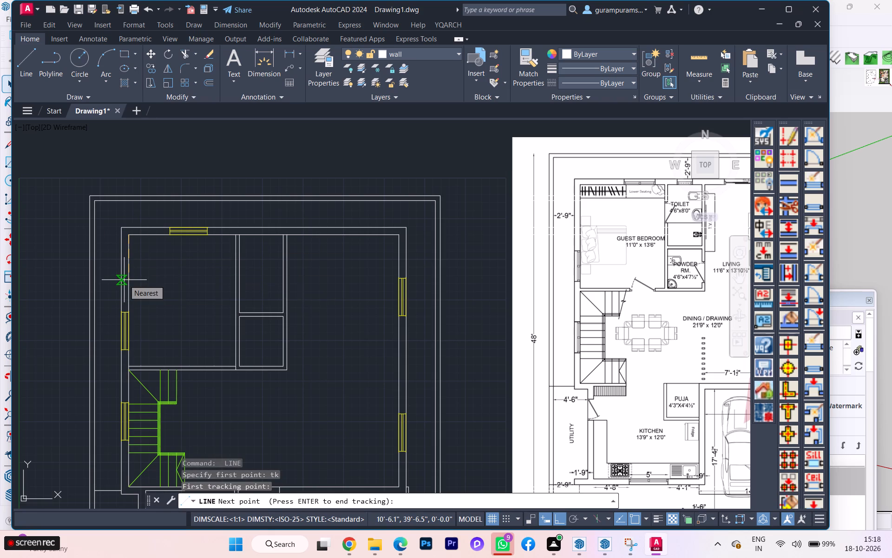
text(2')
key(Return)
key(Return)
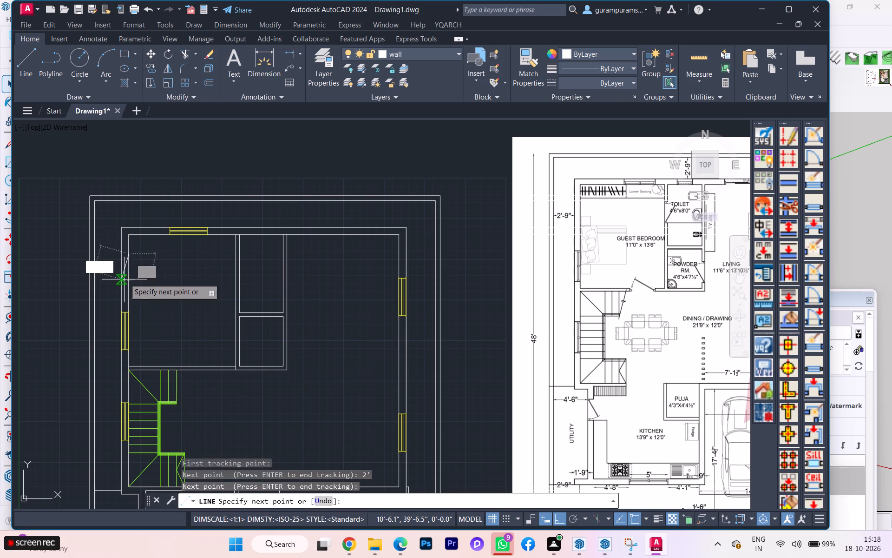
scroll(226, 252, up, 3)
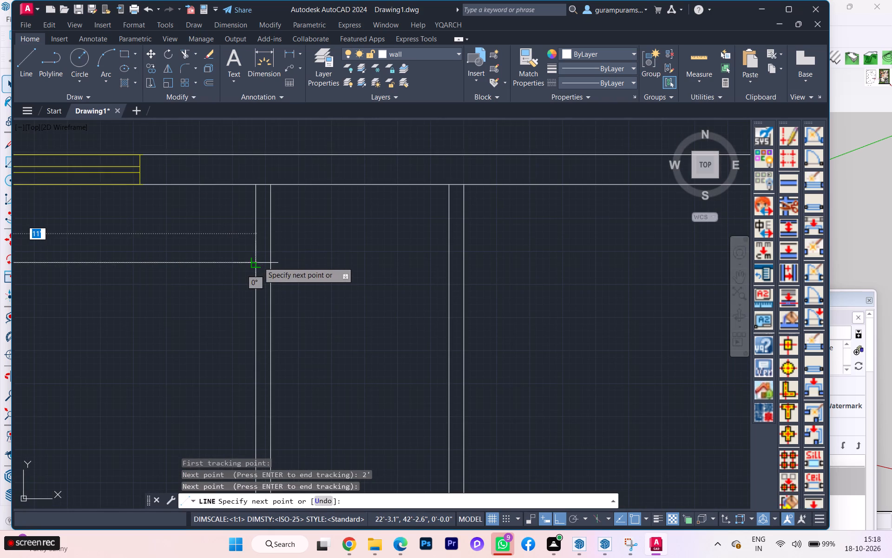
click(258, 262)
key(space)
scroll(258, 262, down, 3)
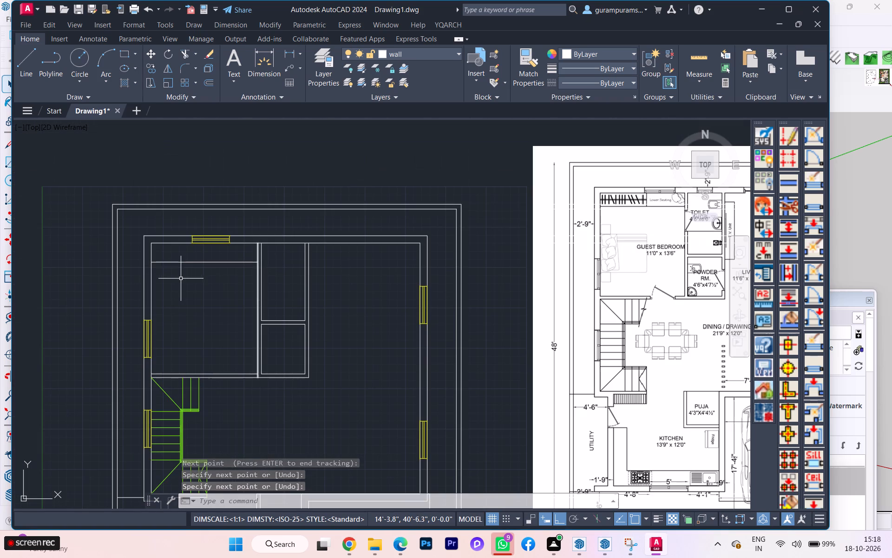
Draw a vertical divider about 2' long from the middle of the wardrobe line up to the guest bedroom's top wall.
key(l)
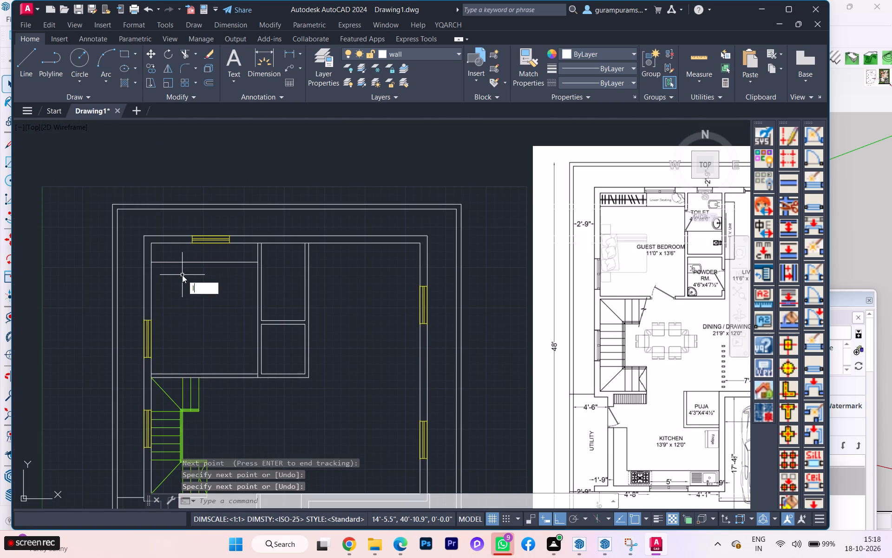
key(Return)
scroll(203, 258, up, 2)
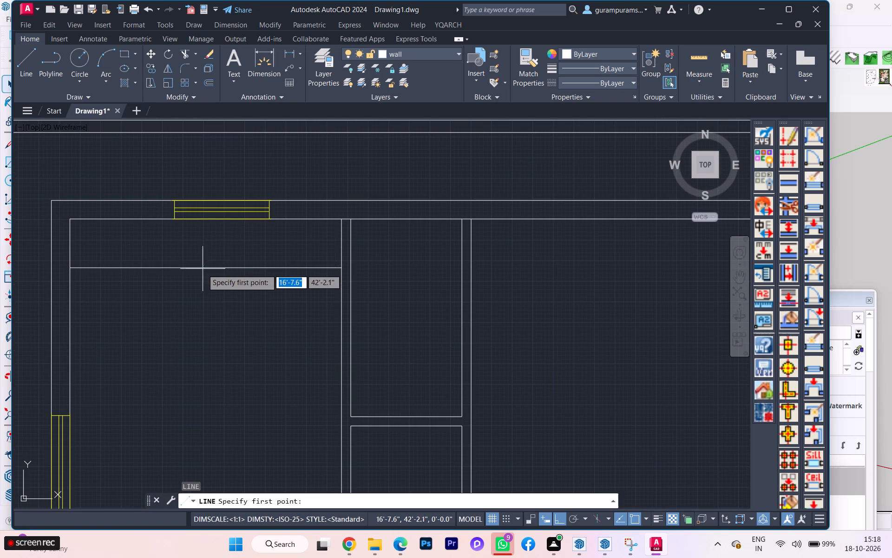
click(203, 266)
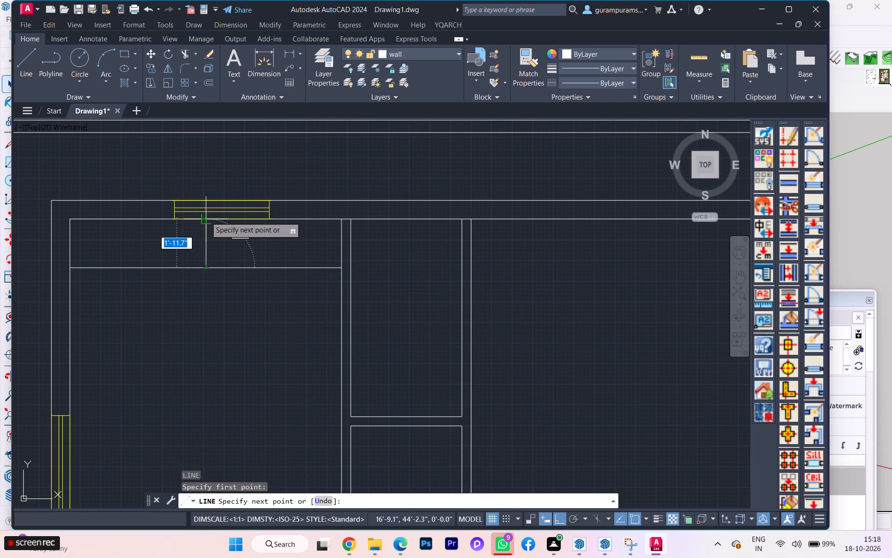
click(206, 217)
key(space)
scroll(205, 255, down, 1)
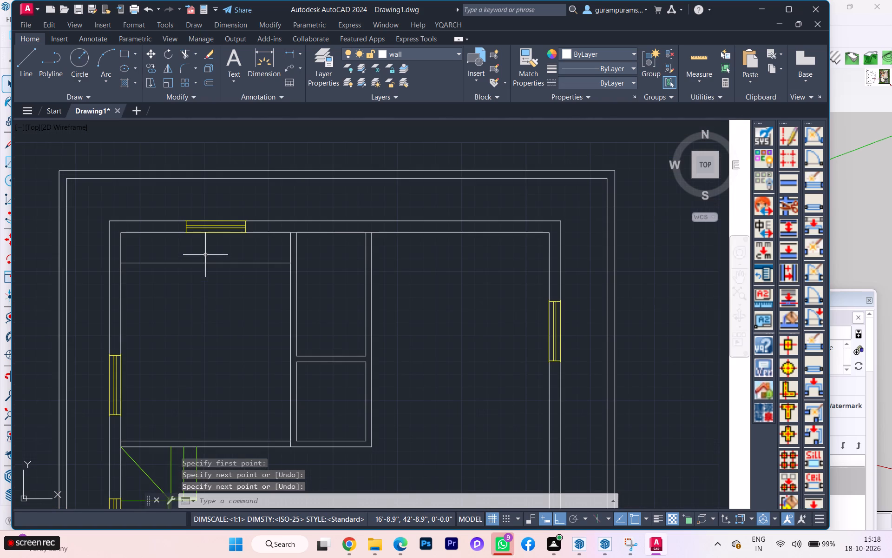
Draw the hanging-rail line across the left wardrobe compartment, from the middle of its left side to the divider.
key(l)
key(Return)
scroll(139, 252, up, 1)
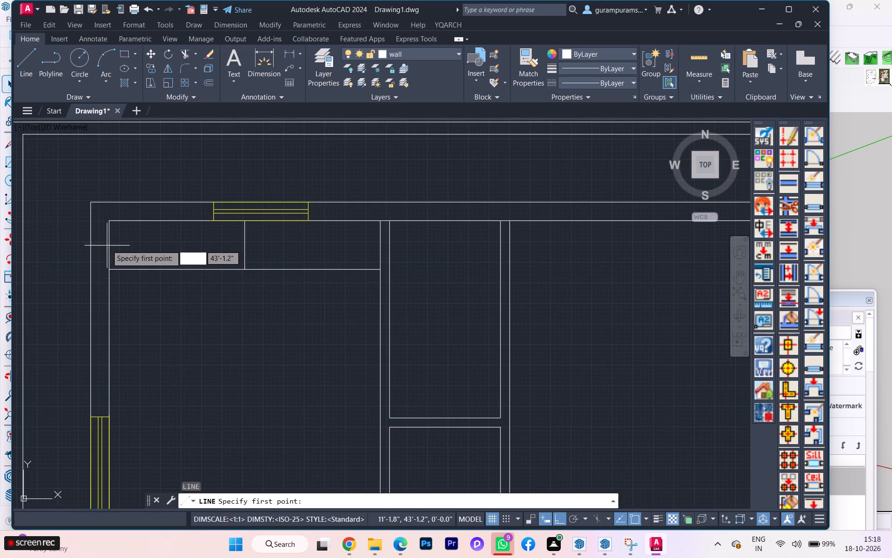
click(110, 246)
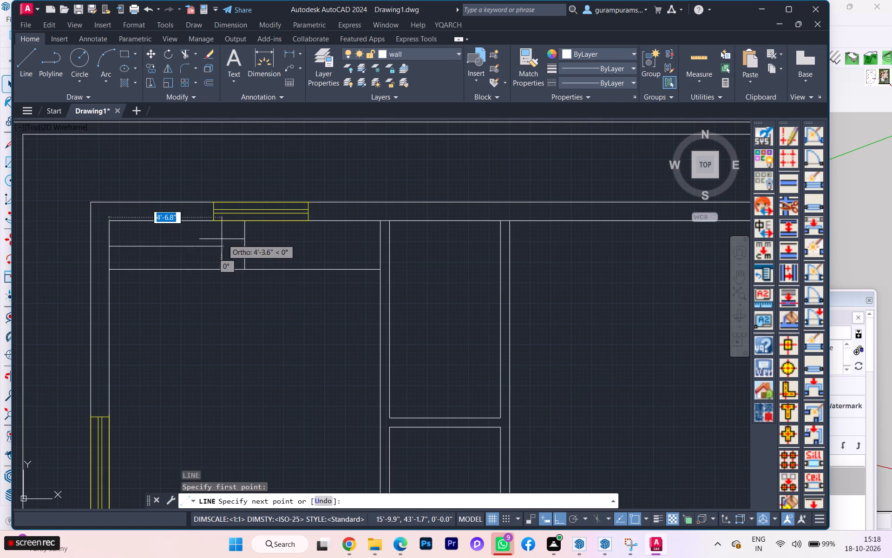
click(241, 245)
key(space)
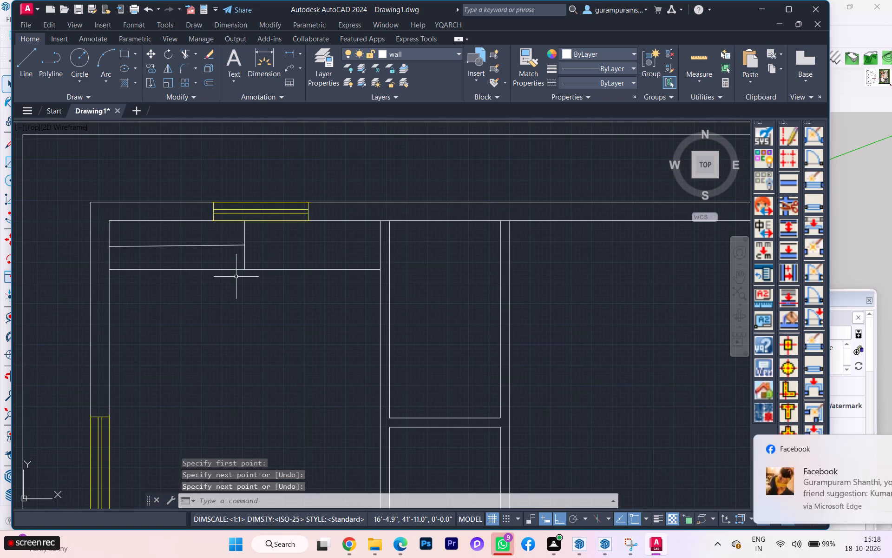
scroll(236, 277, down, 1)
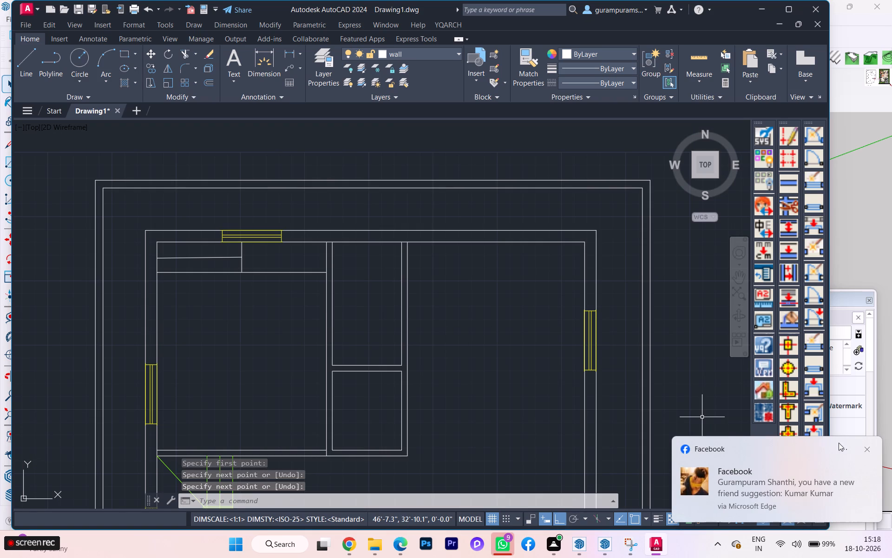
click(862, 448)
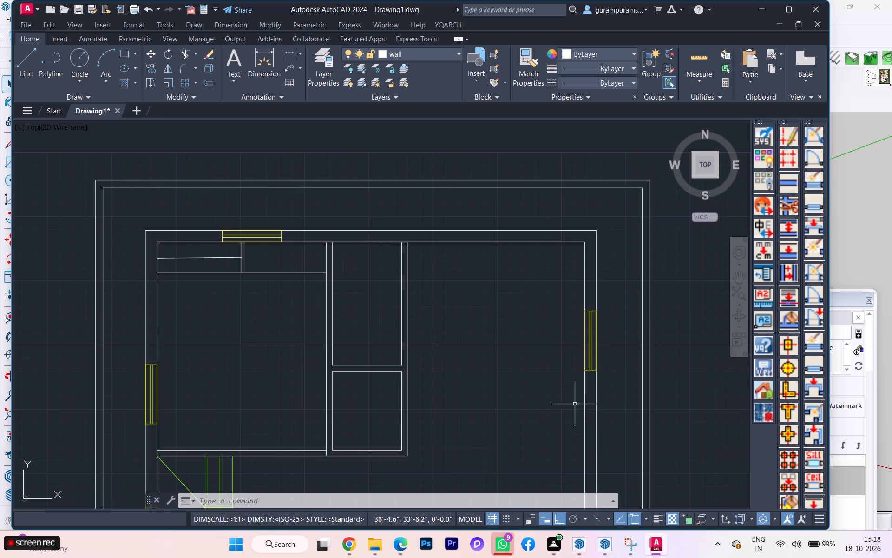
Compare the guest bedroom's wardrobe and openings with the reference ground floor plan.
scroll(575, 405, down, 1)
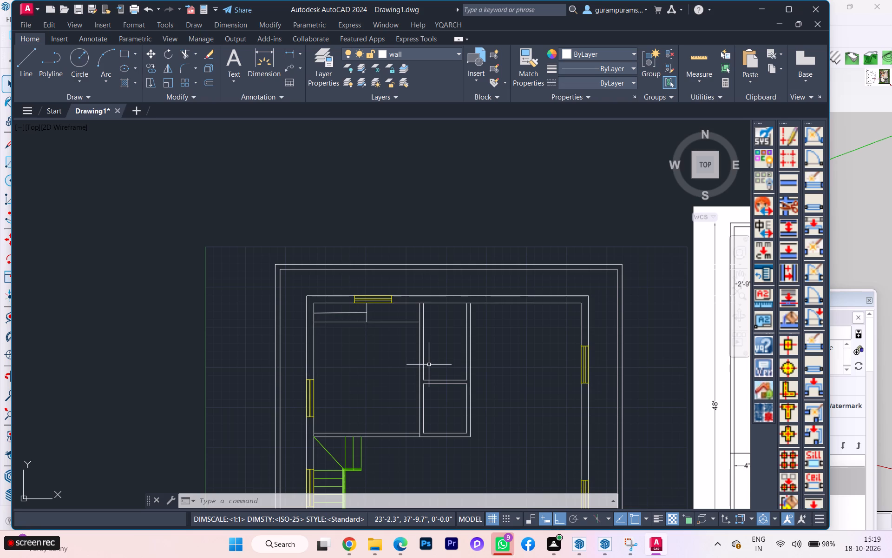
scroll(427, 282, down, 1)
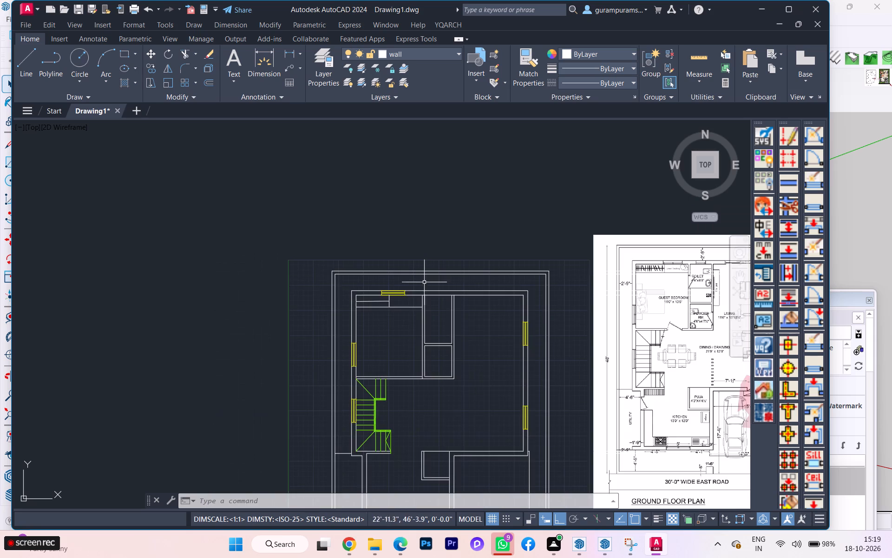
scroll(398, 295, down, 1)
scroll(411, 298, up, 3)
scroll(260, 323, down, 1)
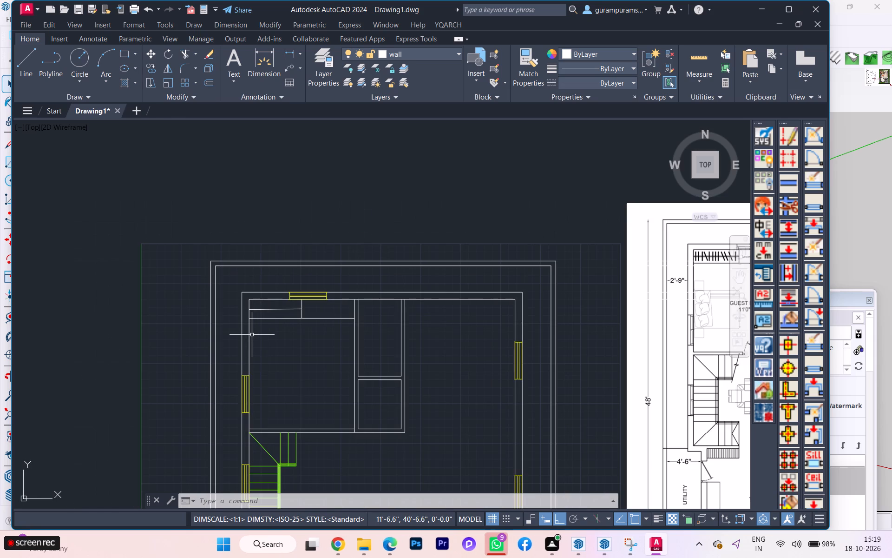
scroll(261, 332, down, 1)
scroll(442, 288, up, 1)
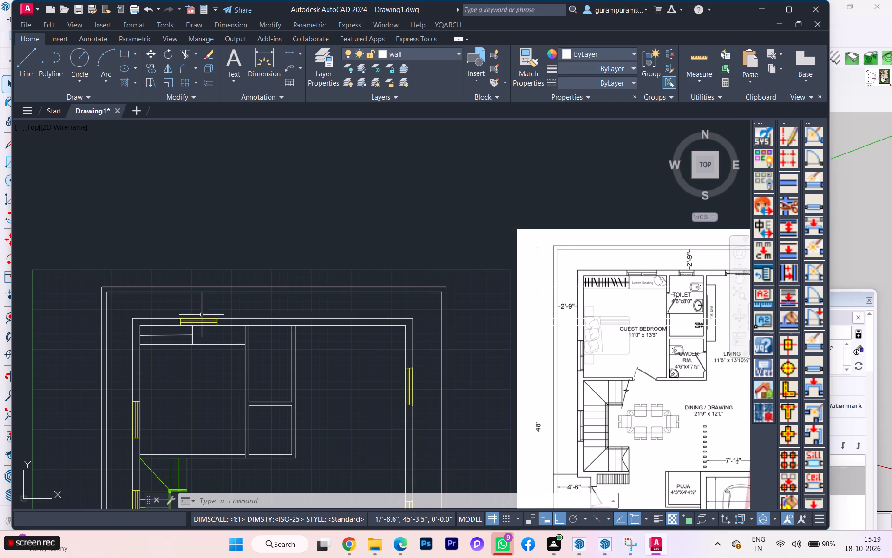
scroll(195, 286, down, 2)
scroll(195, 286, up, 1)
scroll(195, 286, down, 1)
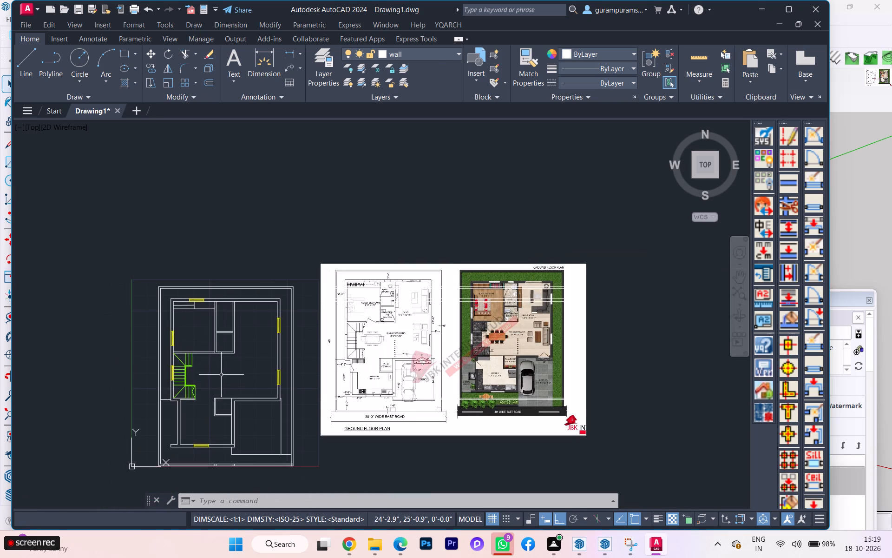
Insert a 2'6" DR_CDR1 door on the guest bedroom's bottom wall, hinged at its right end and opening into the room.
scroll(222, 372, up, 1)
key(a)
key(d)
key(2)
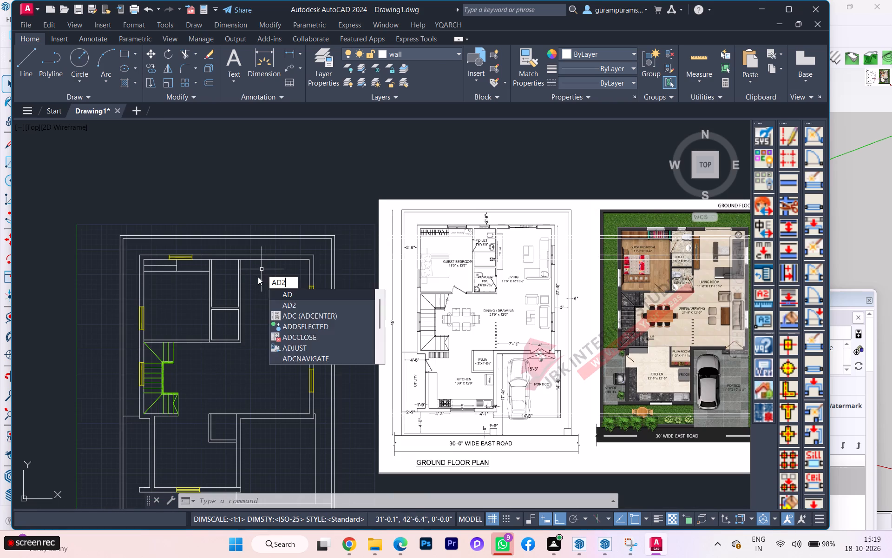
key(Return)
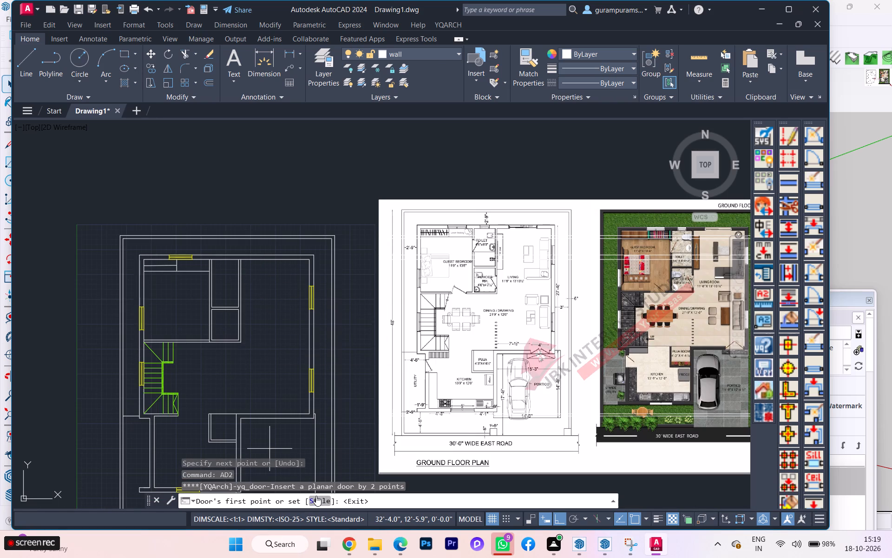
click(316, 496)
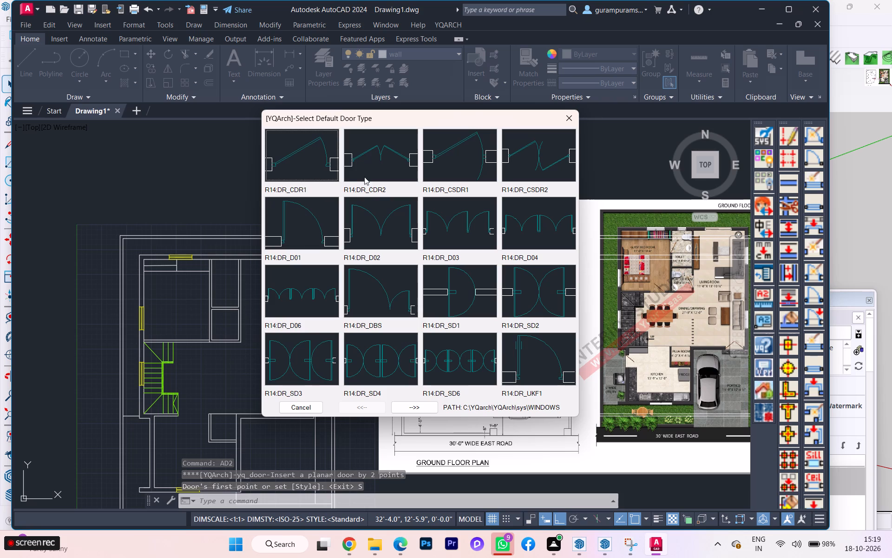
drag(472, 119, 207, 174)
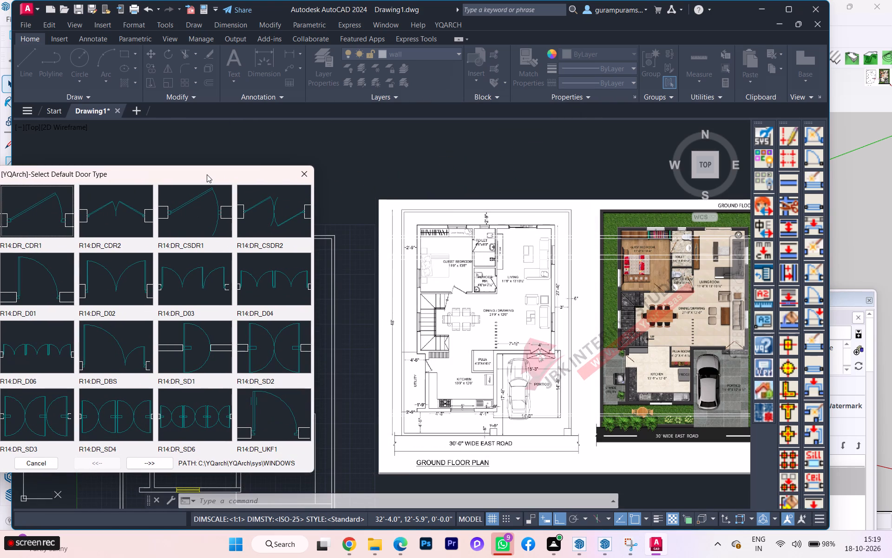
click(69, 213)
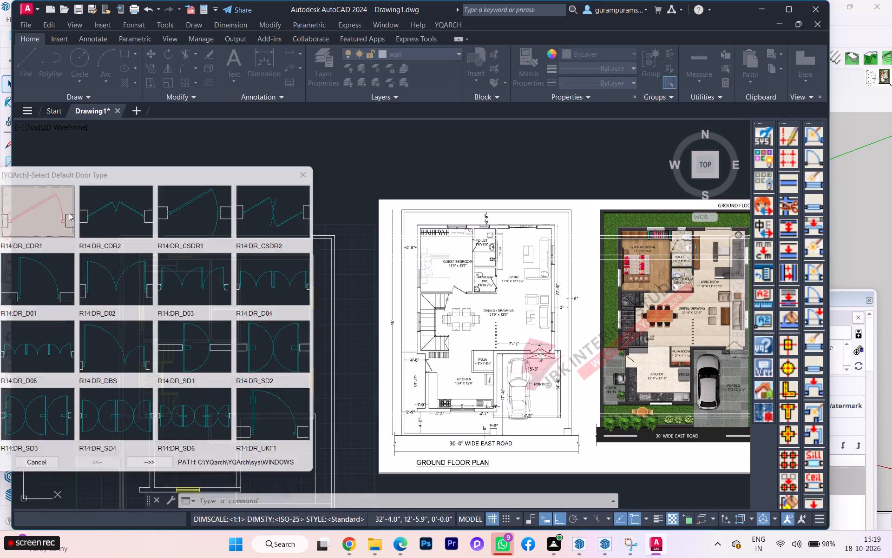
scroll(184, 360, up, 3)
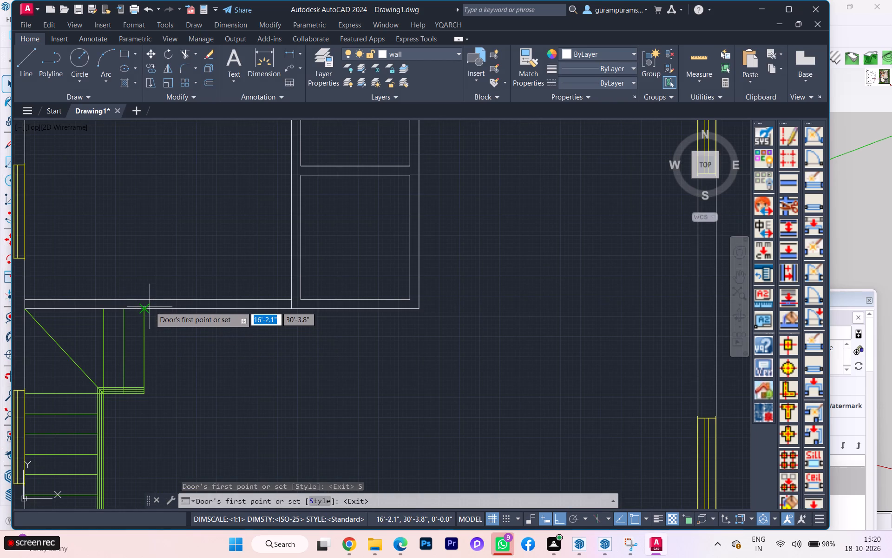
click(232, 308)
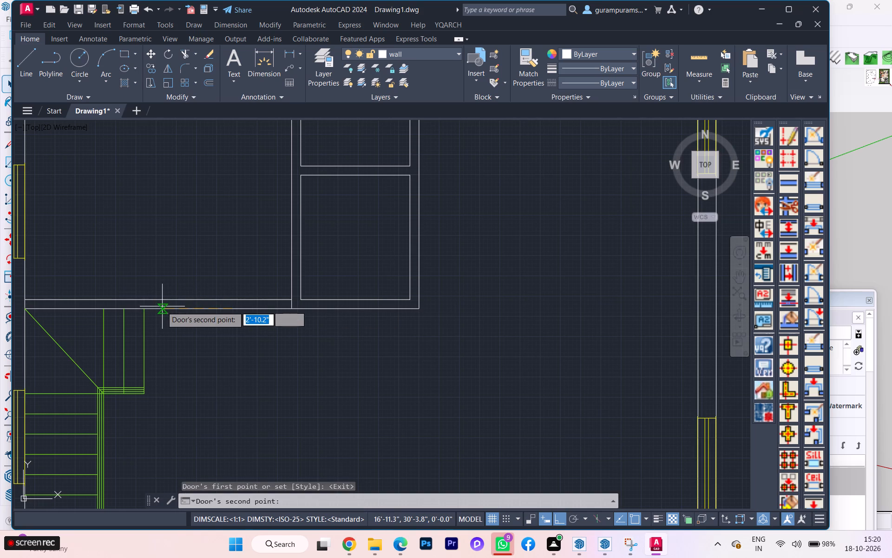
text(2'6)
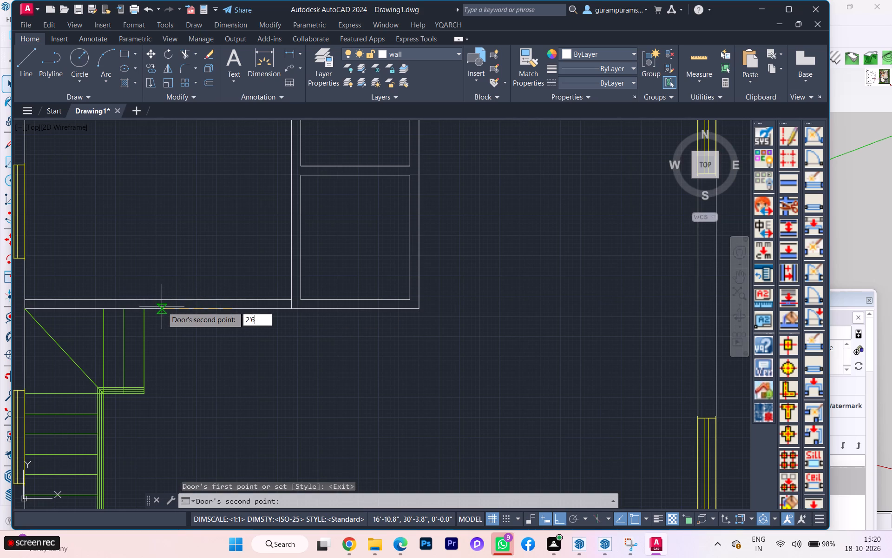
key(Return)
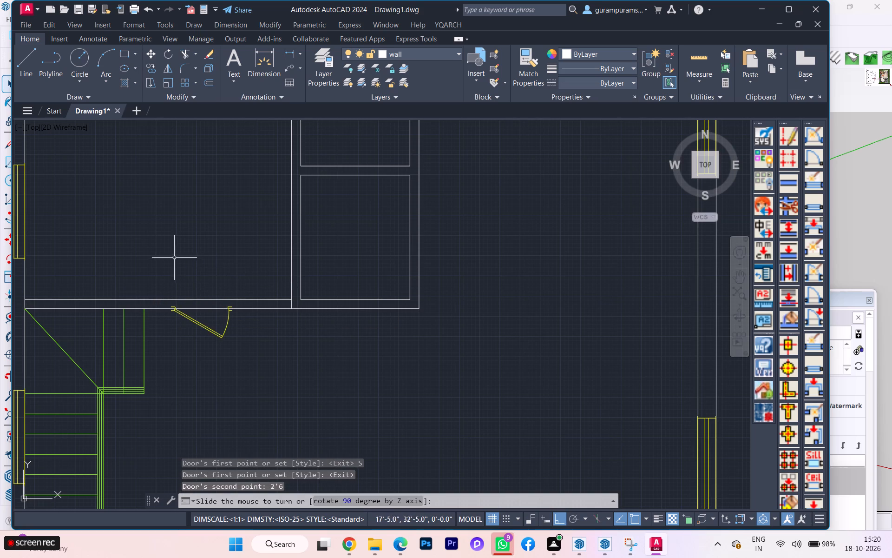
scroll(214, 382, down, 2)
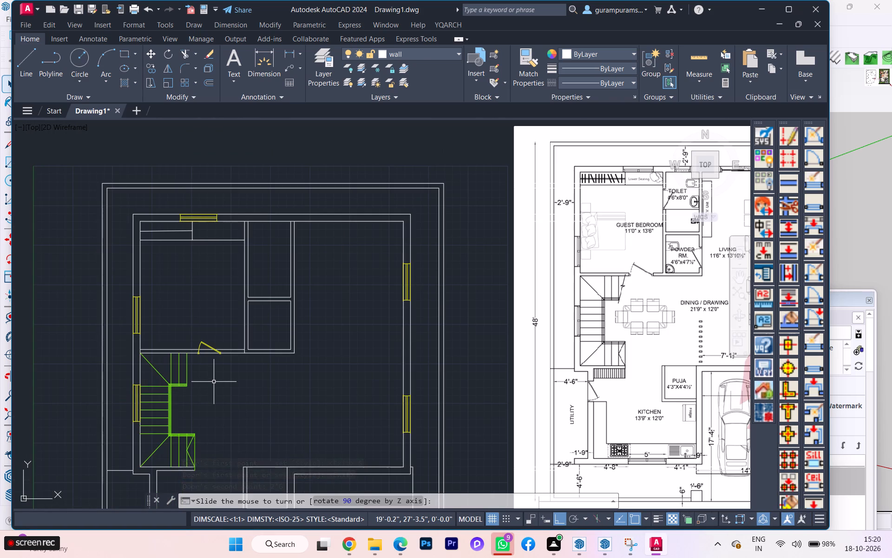
click(214, 381)
Check the new guest bedroom door's jambs, position and swing against the reference ground floor plan.
scroll(194, 351, up, 2)
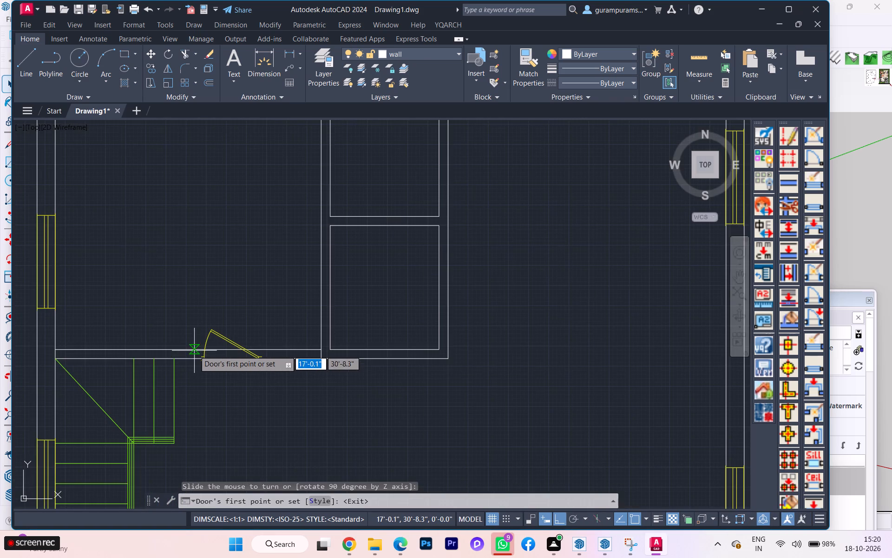
scroll(203, 384, up, 3)
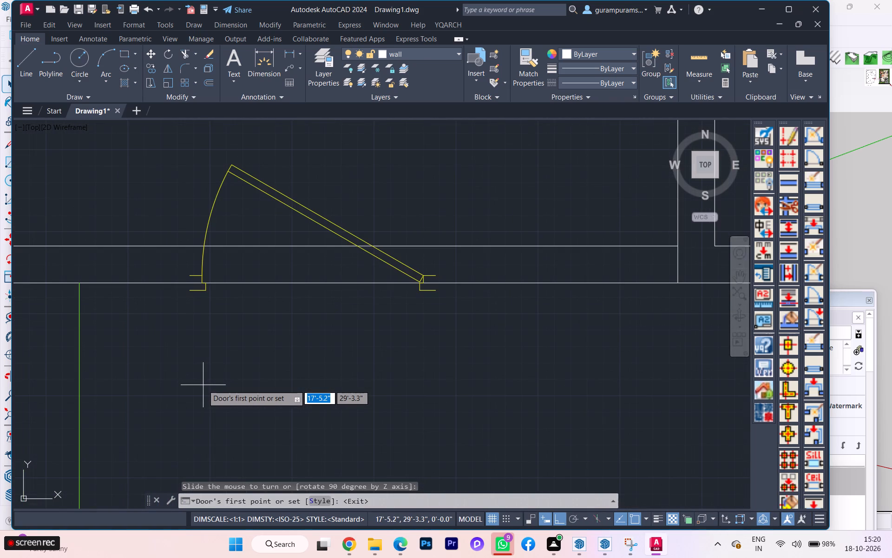
scroll(203, 385, down, 3)
scroll(178, 321, down, 2)
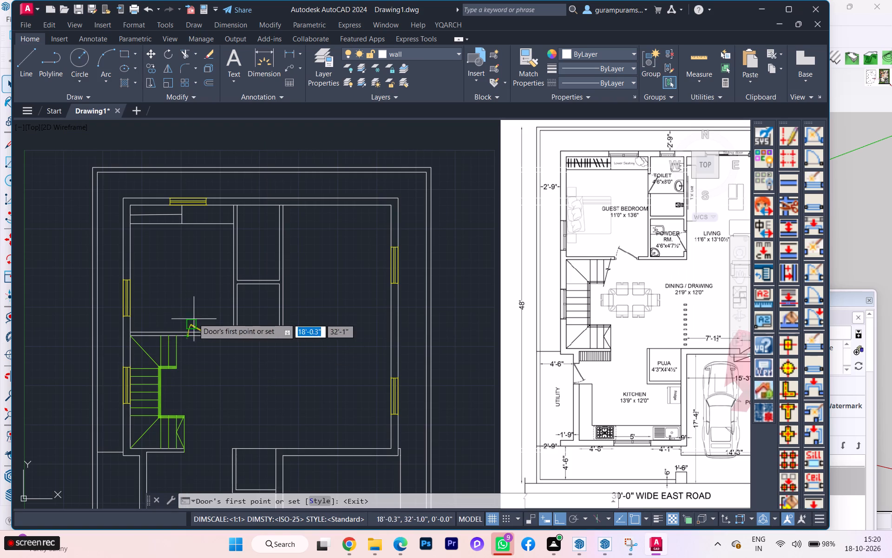
scroll(194, 315, up, 1)
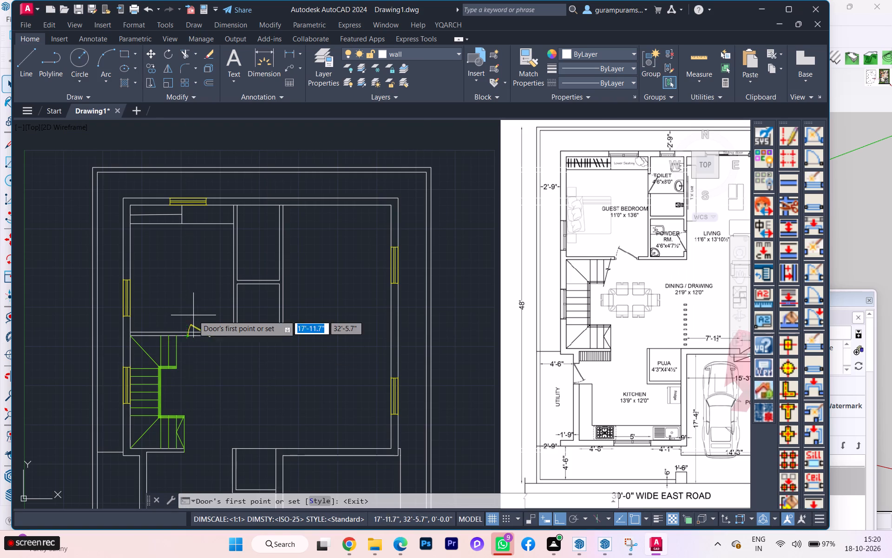
scroll(194, 315, up, 1)
scroll(199, 319, down, 3)
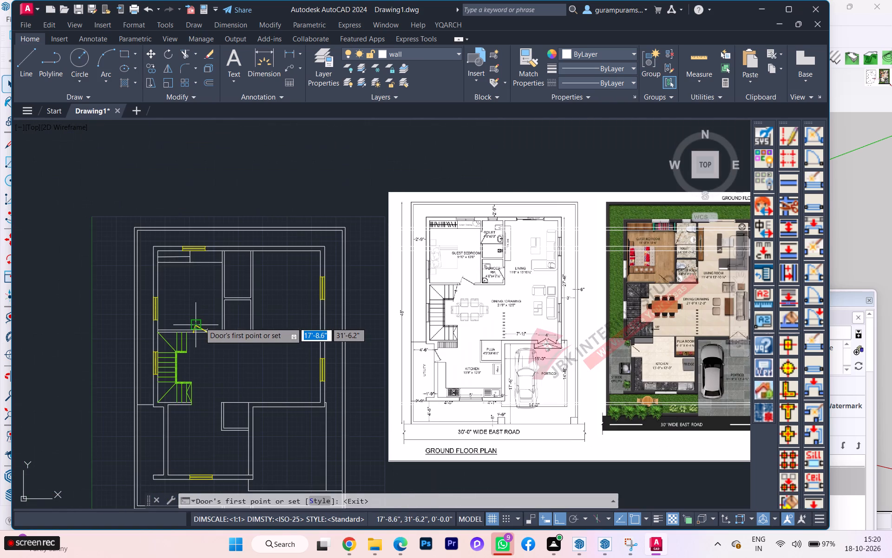
scroll(200, 322, up, 1)
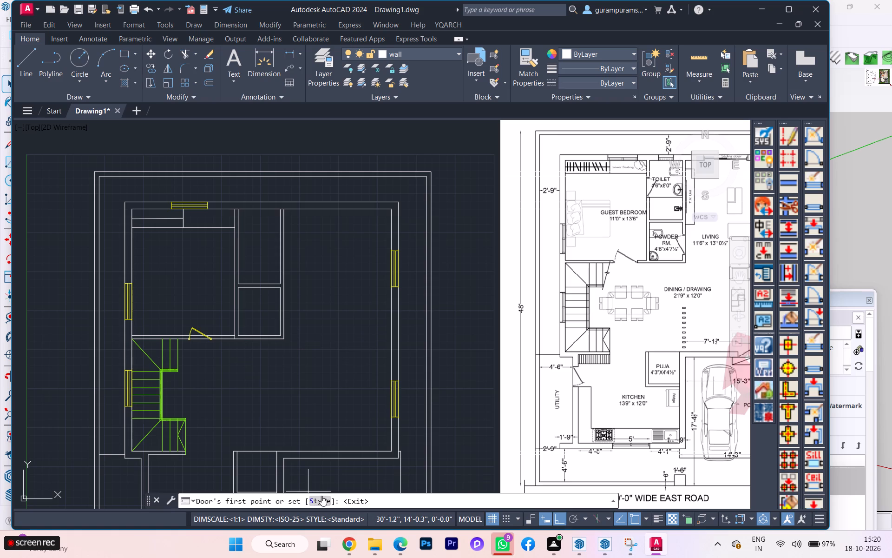
Insert a 2' DR_CDR1 door on the powder room's right wall, hinged at its lower end and opening into the room.
click(321, 502)
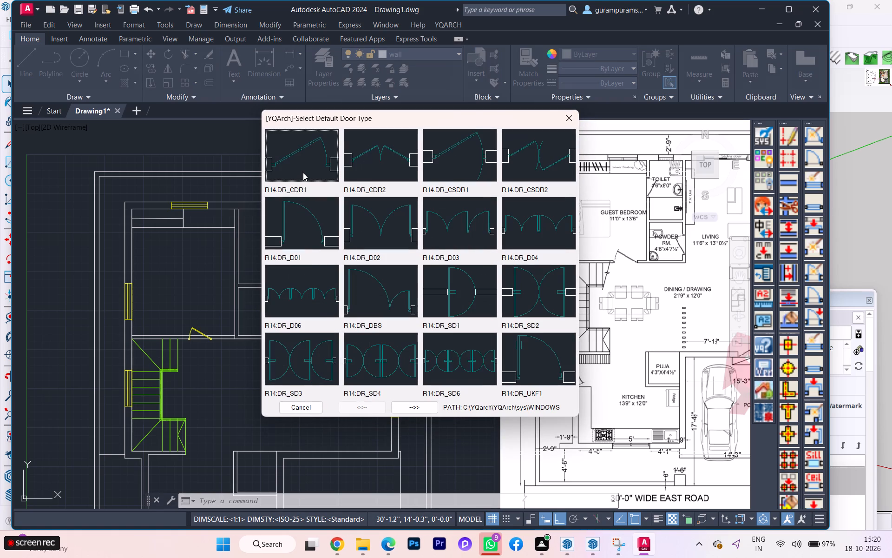
click(282, 166)
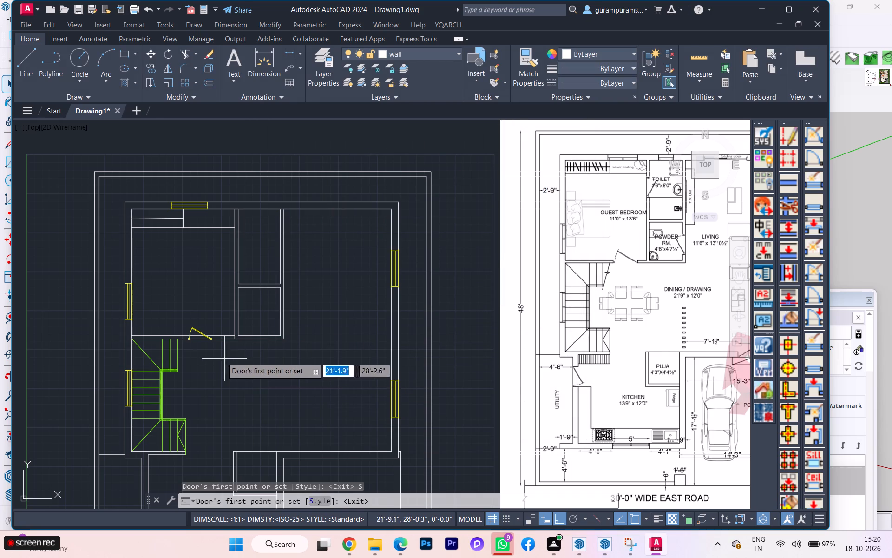
scroll(211, 356, down, 1)
scroll(482, 296, up, 1)
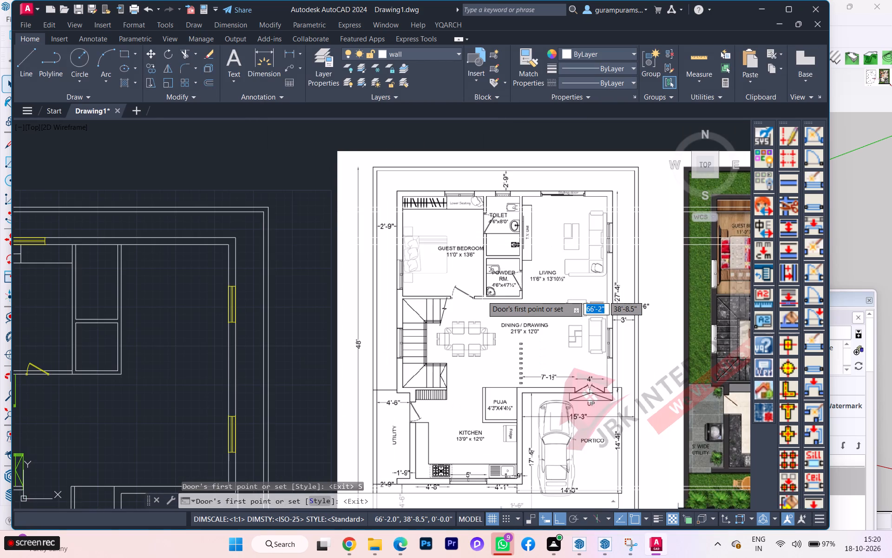
scroll(507, 294, up, 1)
scroll(510, 293, down, 1)
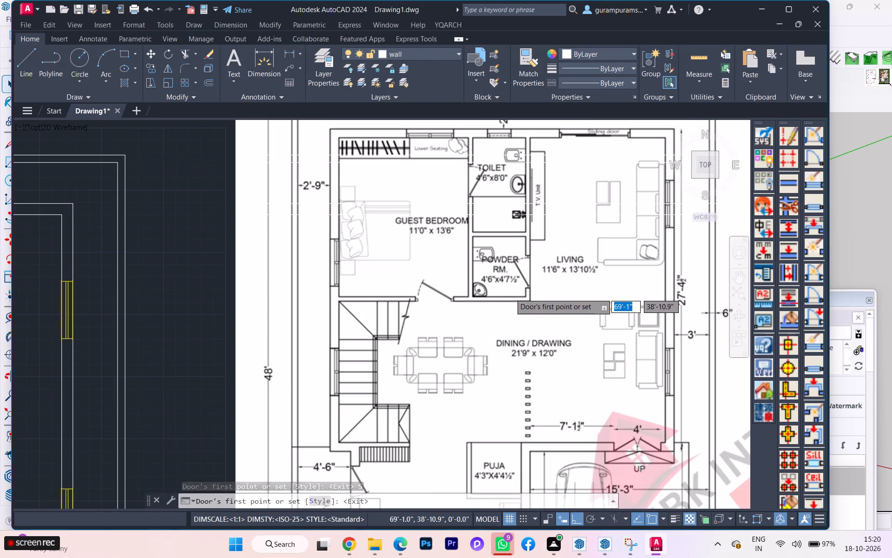
scroll(510, 293, down, 1)
scroll(199, 362, up, 2)
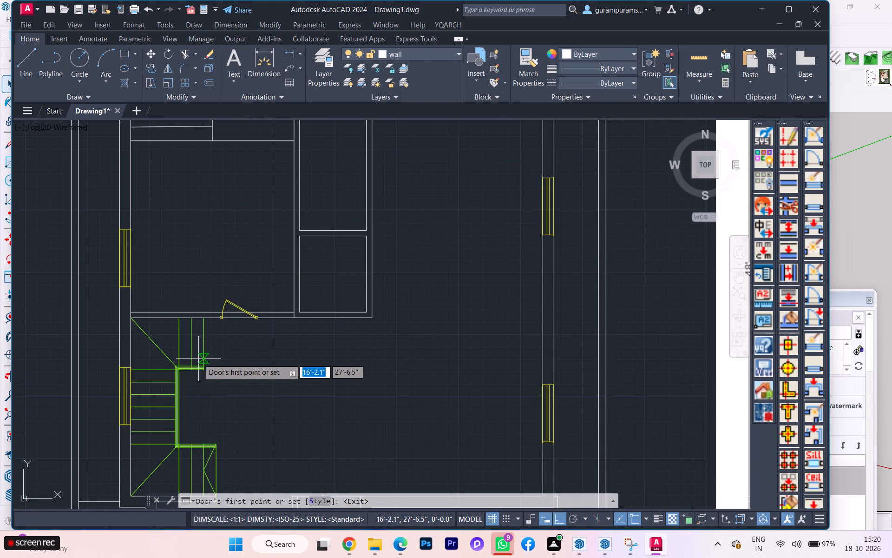
scroll(243, 350, down, 1)
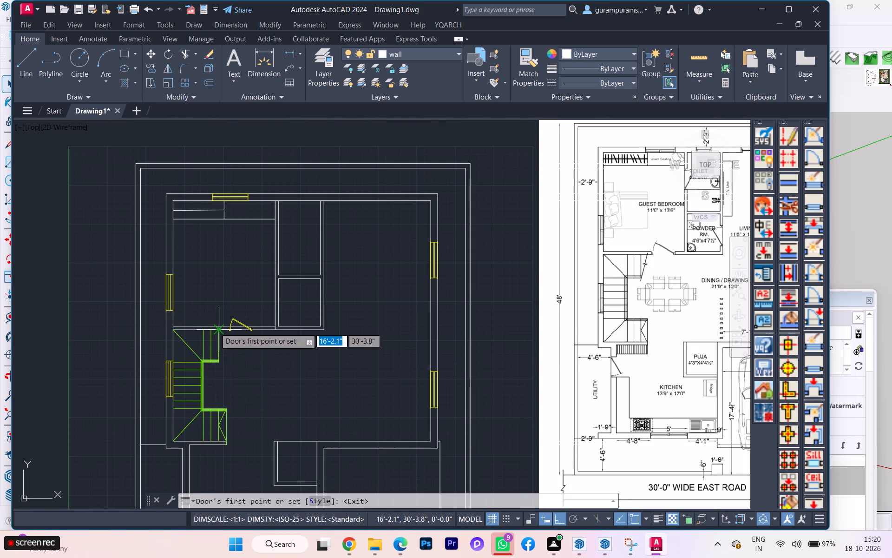
scroll(330, 282, up, 1)
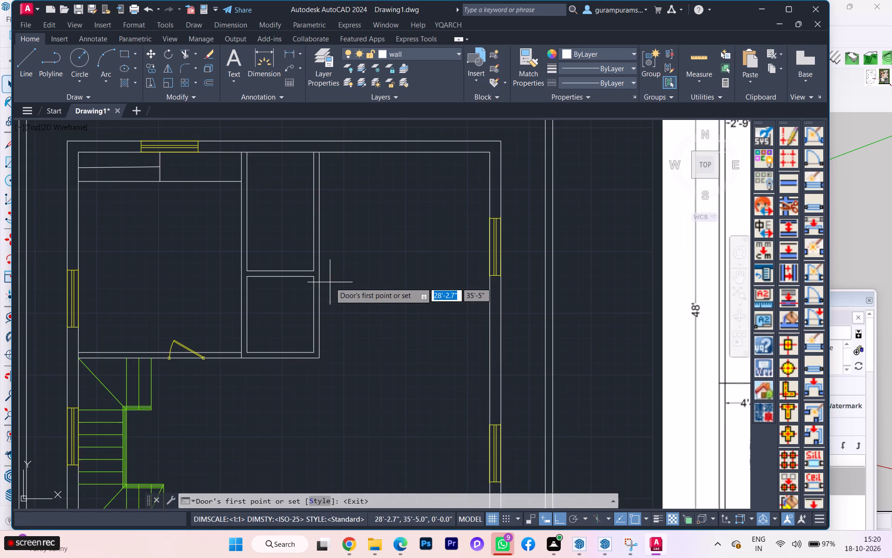
scroll(315, 308, down, 2)
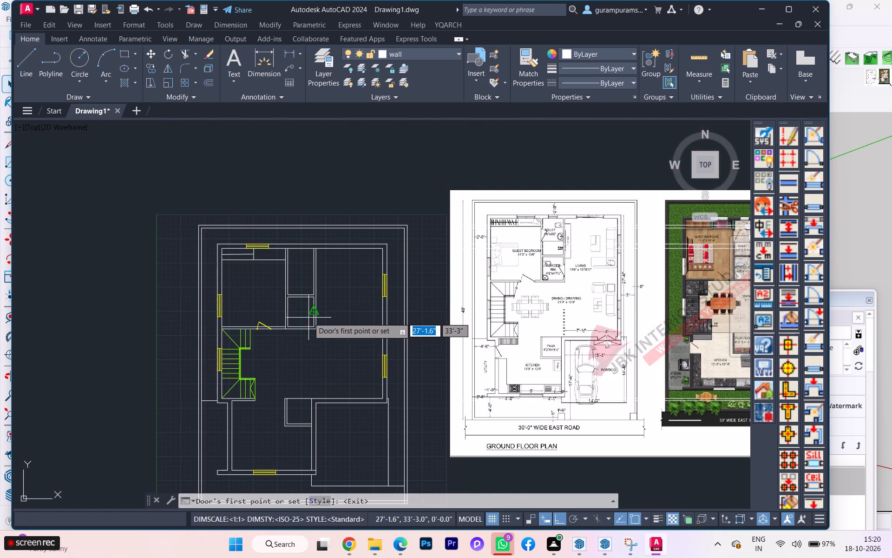
scroll(591, 279, up, 2)
scroll(591, 279, down, 1)
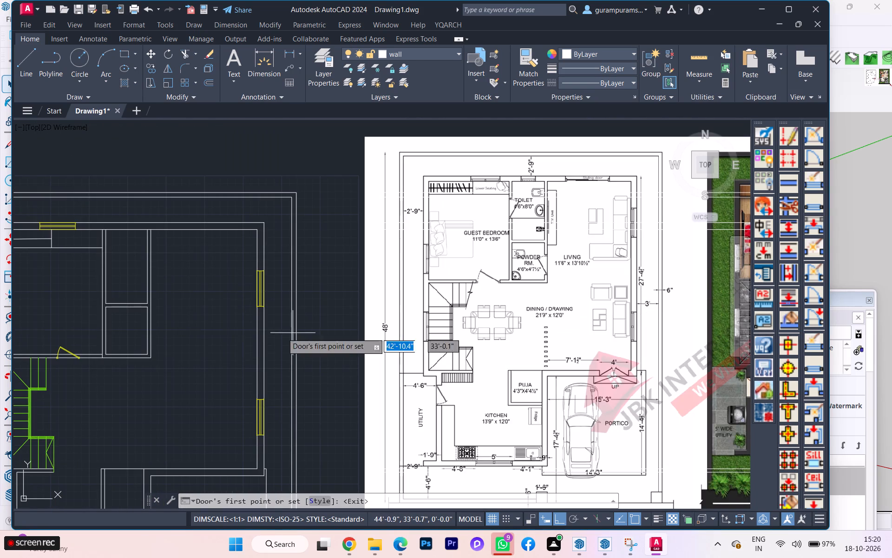
scroll(121, 334, up, 3)
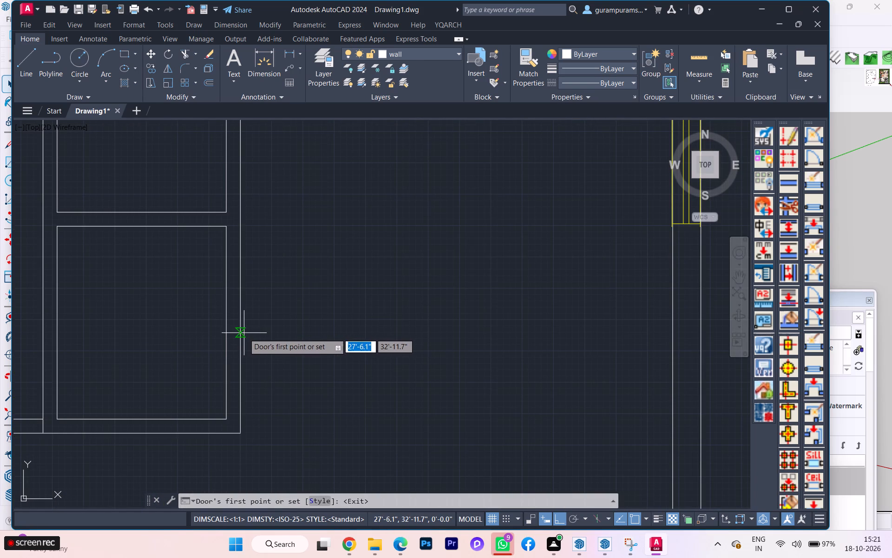
click(241, 335)
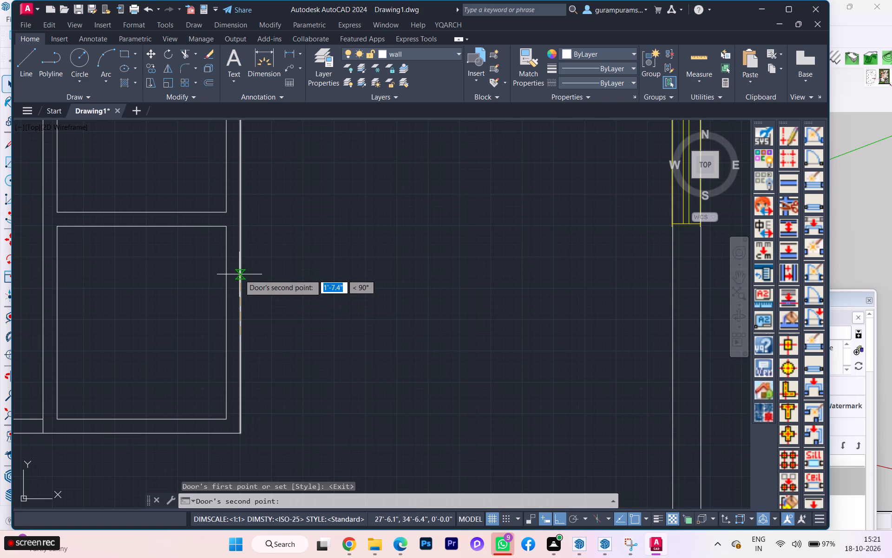
key(2)
key(apostrophe)
key(Return)
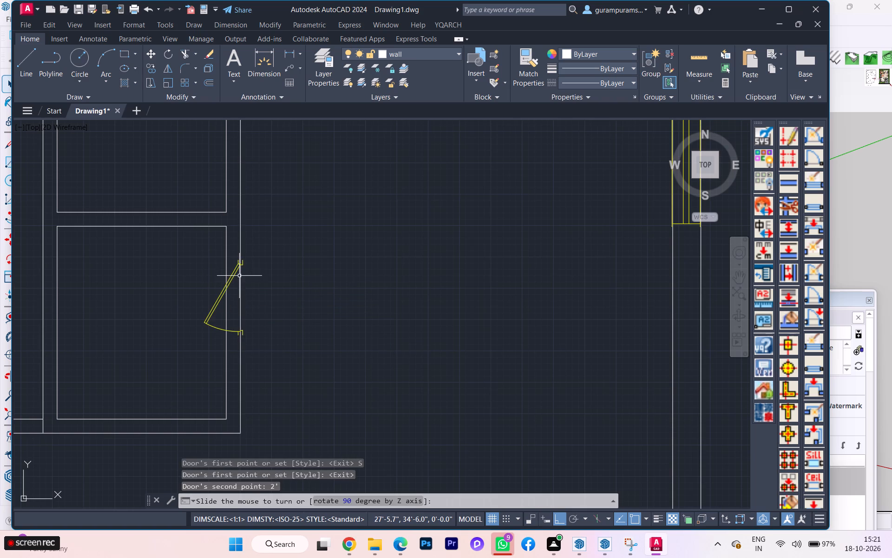
scroll(230, 291, down, 2)
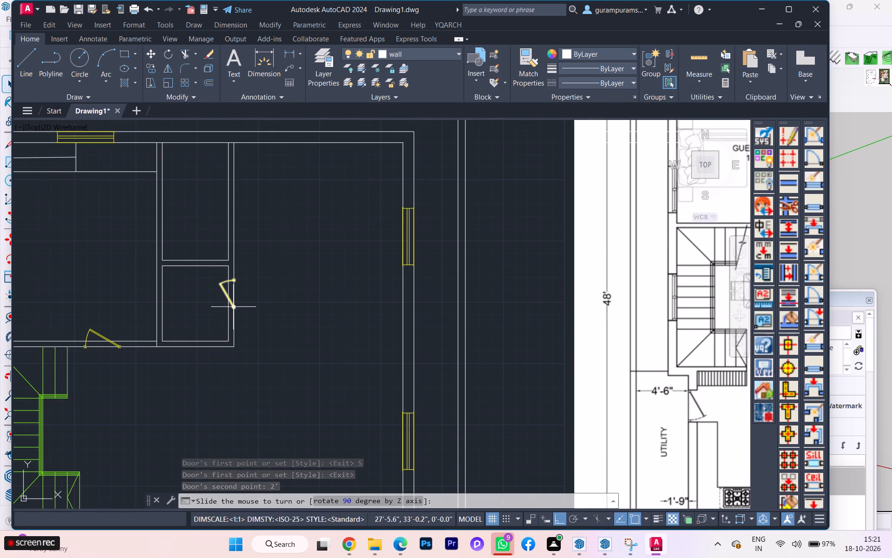
scroll(233, 307, down, 1)
click(233, 307)
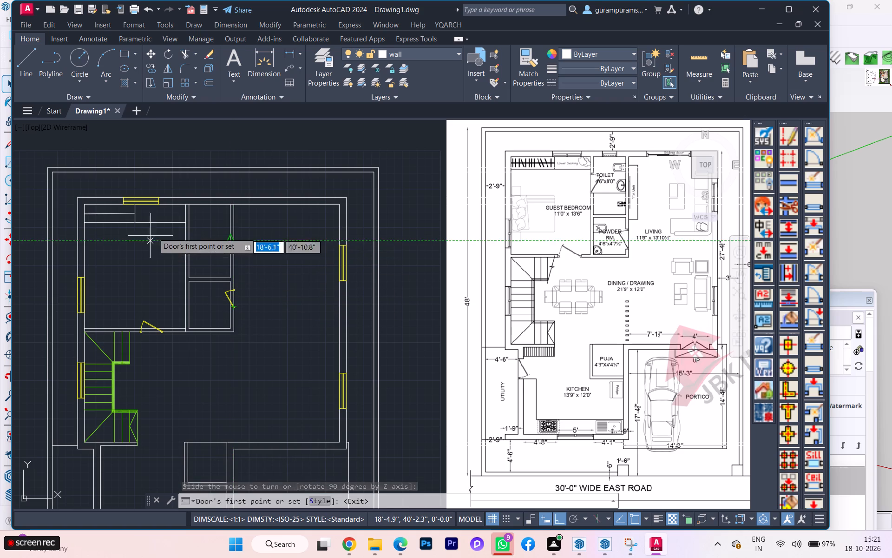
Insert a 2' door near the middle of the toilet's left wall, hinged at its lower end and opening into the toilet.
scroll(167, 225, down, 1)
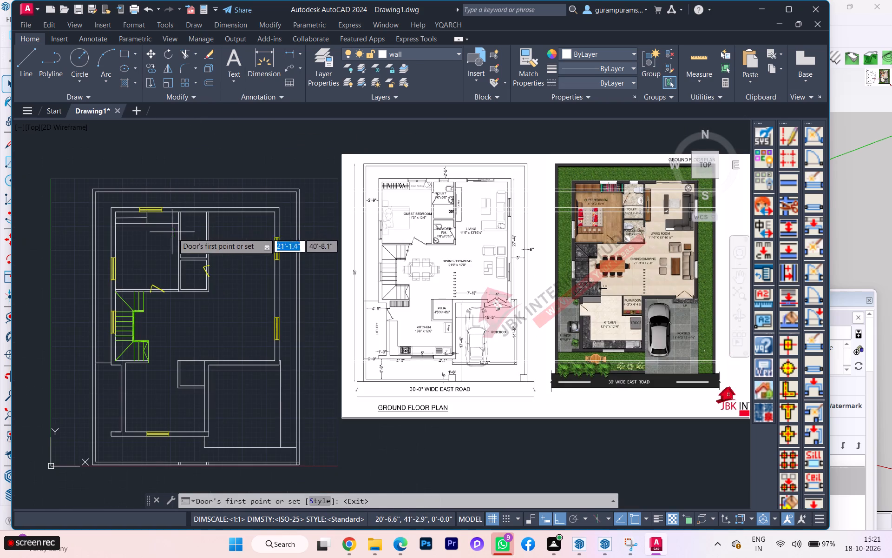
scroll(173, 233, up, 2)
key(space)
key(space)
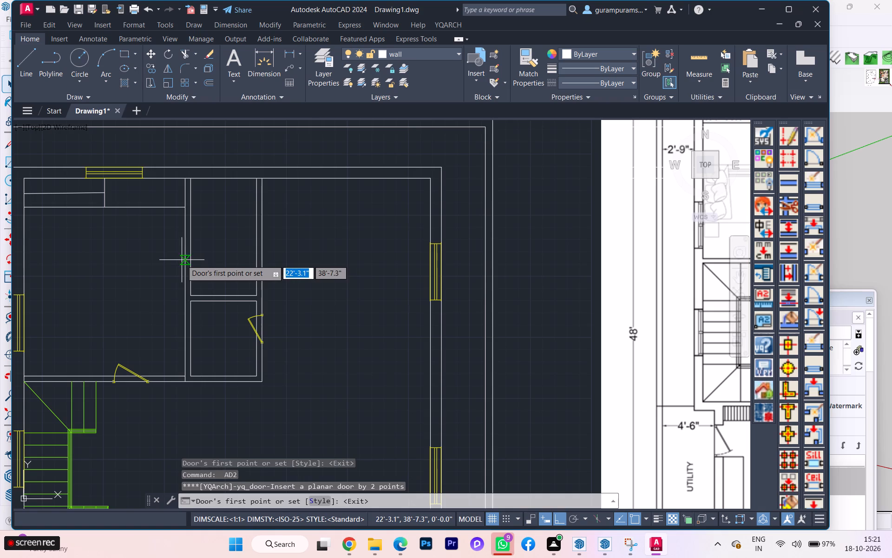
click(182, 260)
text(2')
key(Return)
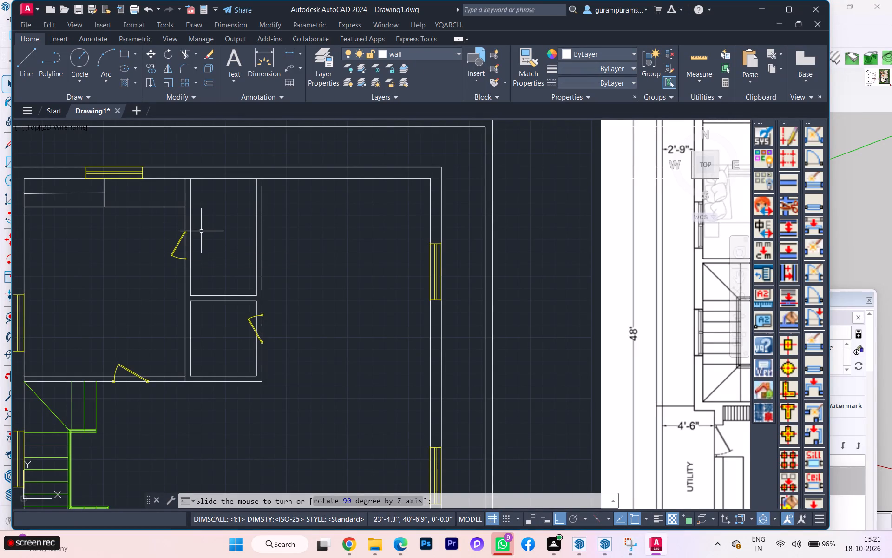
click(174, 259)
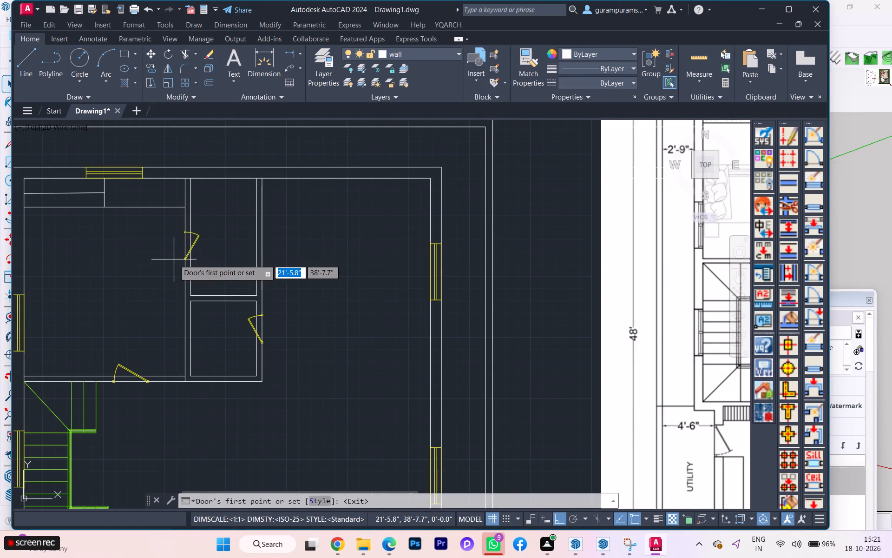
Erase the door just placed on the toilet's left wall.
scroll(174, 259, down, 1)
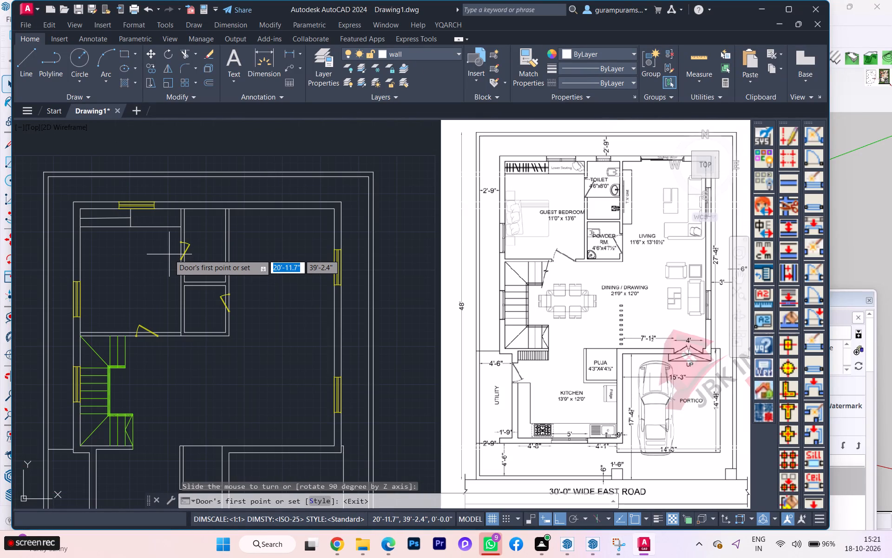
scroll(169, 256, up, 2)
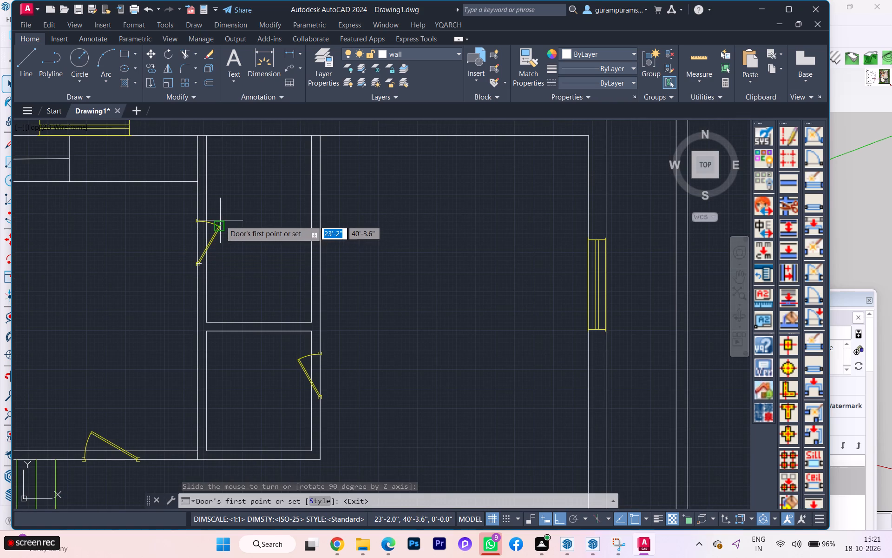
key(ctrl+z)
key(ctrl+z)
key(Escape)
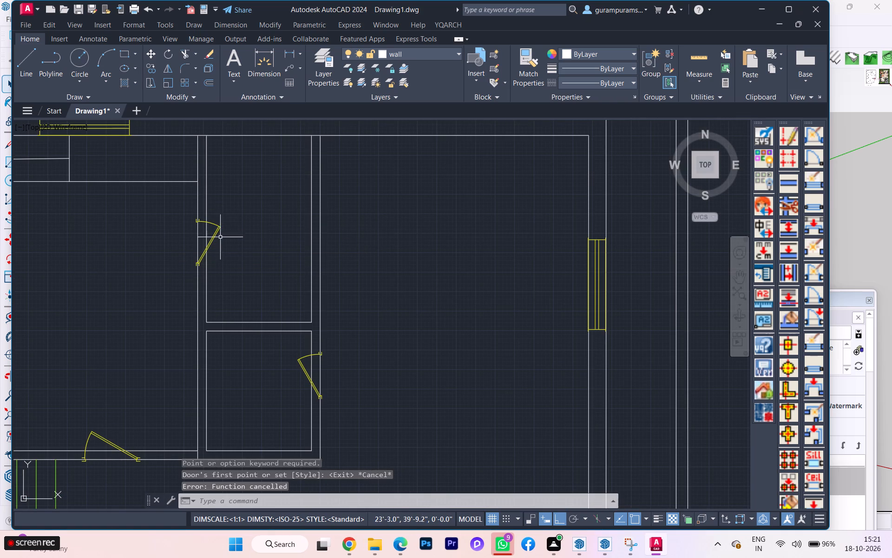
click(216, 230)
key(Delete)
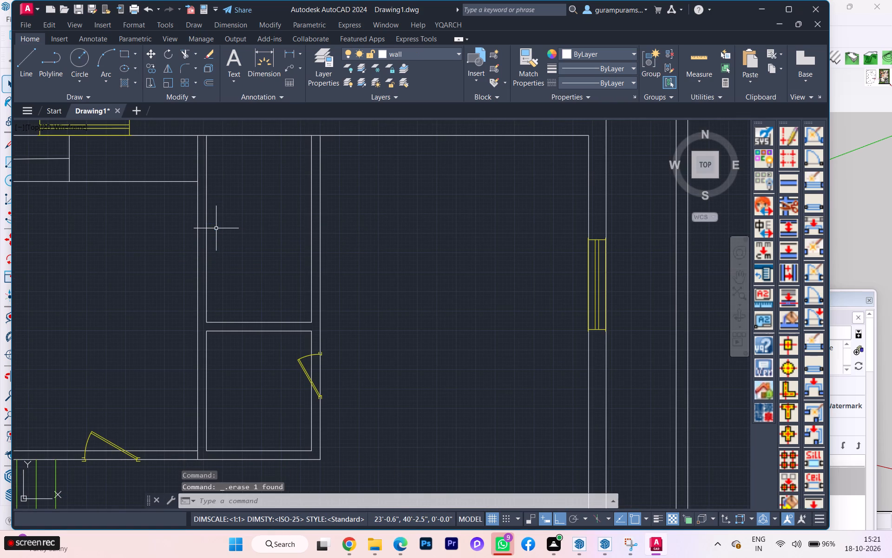
Insert a 2' door on the toilet's left wall just below the wardrobe, hinged at its lower end and opening into the toilet.
text(ad2)
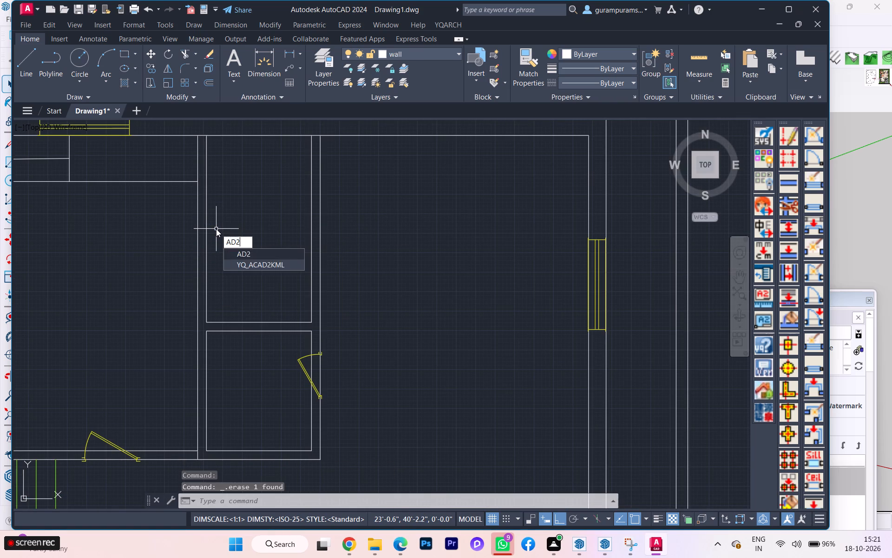
key(Return)
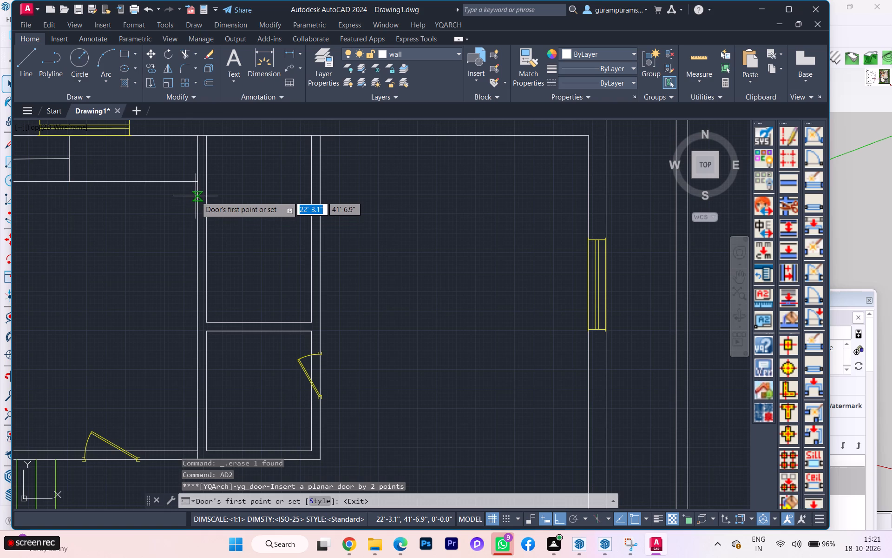
click(198, 200)
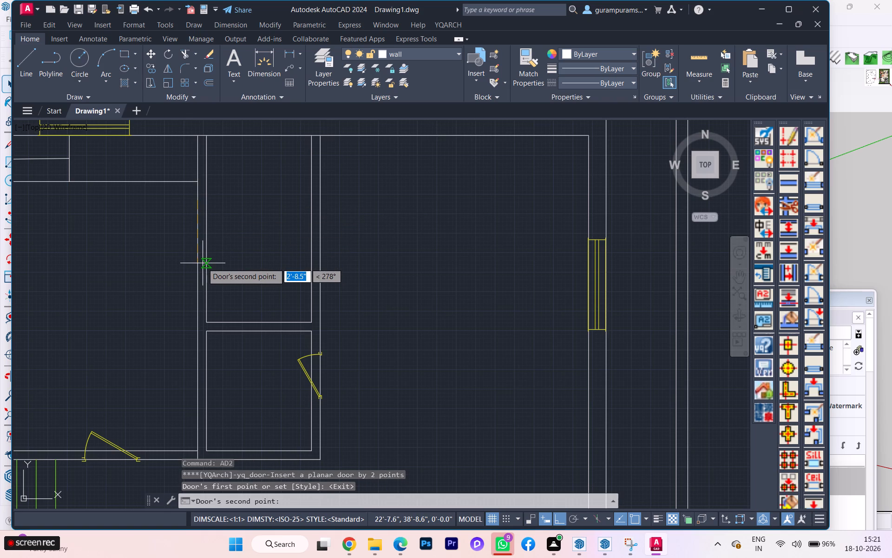
key(2)
key(apostrophe)
key(Return)
click(201, 261)
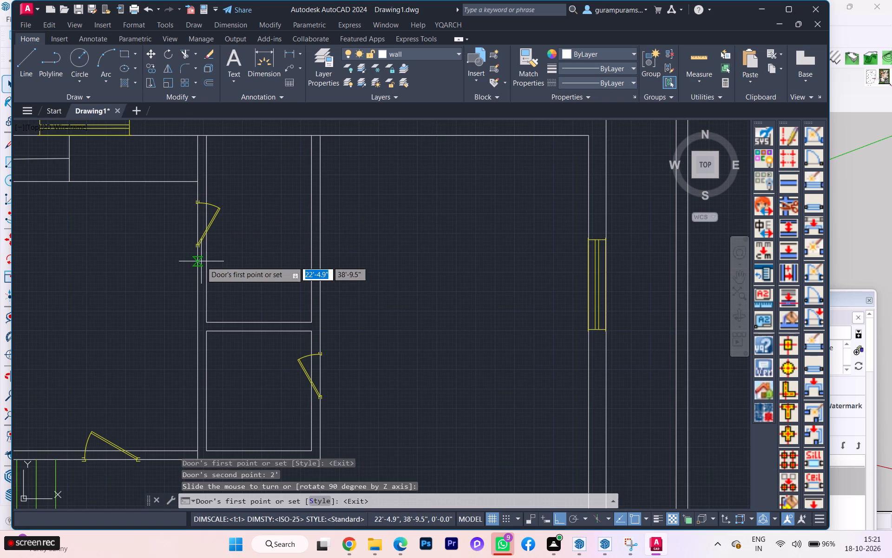
key(Return)
Compare the drawn doors and the kitchen, utility and portico areas with the reference ground floor plan.
scroll(205, 240, down, 3)
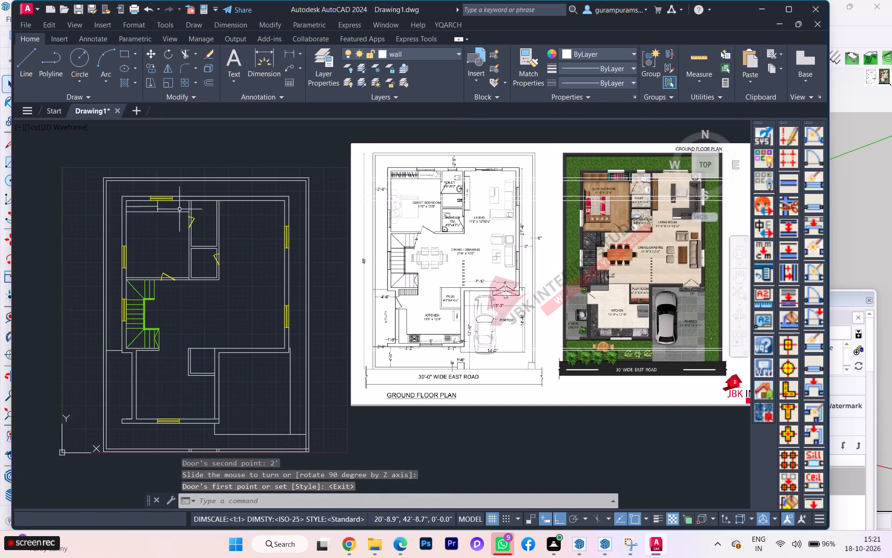
scroll(190, 219, down, 1)
scroll(358, 266, up, 1)
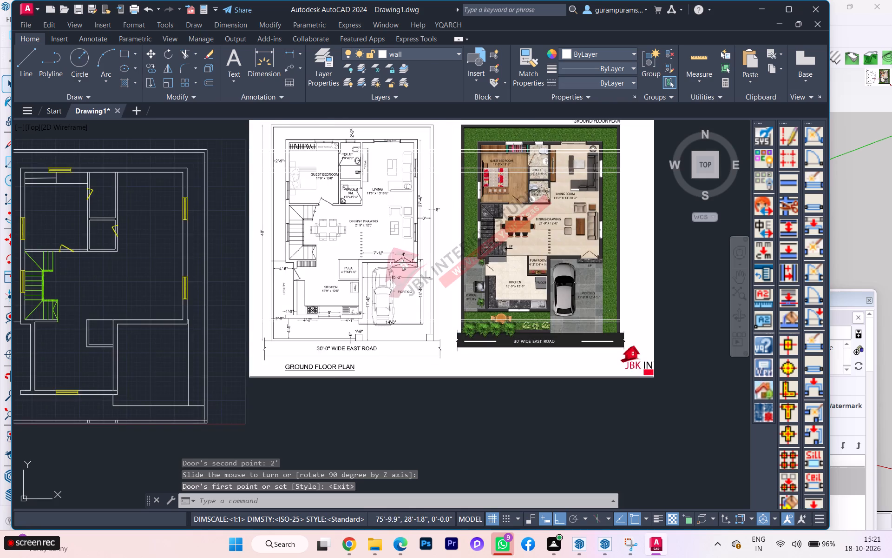
scroll(415, 266, up, 1)
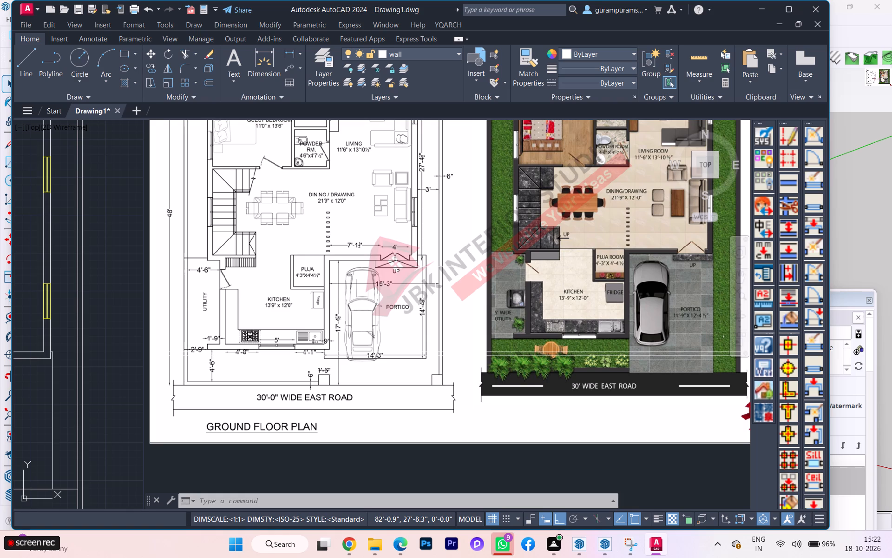
scroll(334, 342, down, 1)
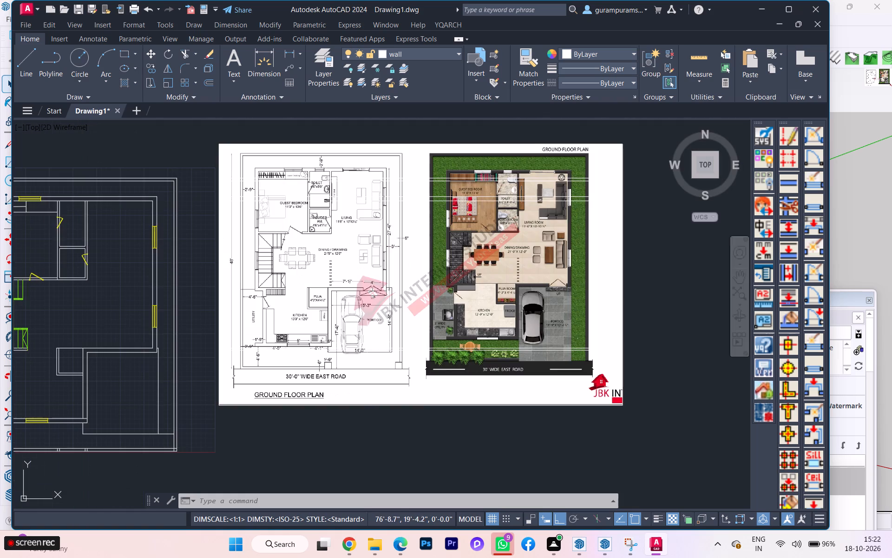
scroll(367, 342, down, 1)
scroll(98, 376, up, 2)
scroll(137, 368, down, 2)
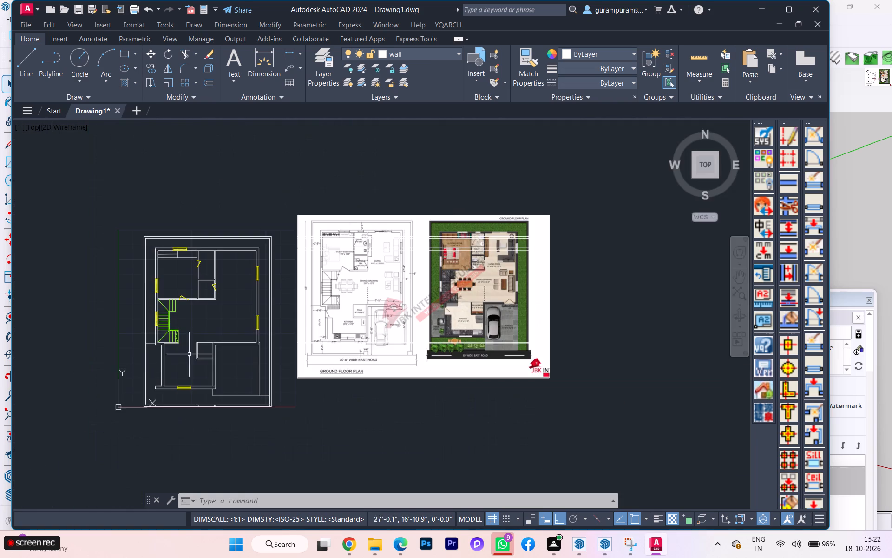
scroll(306, 304, up, 2)
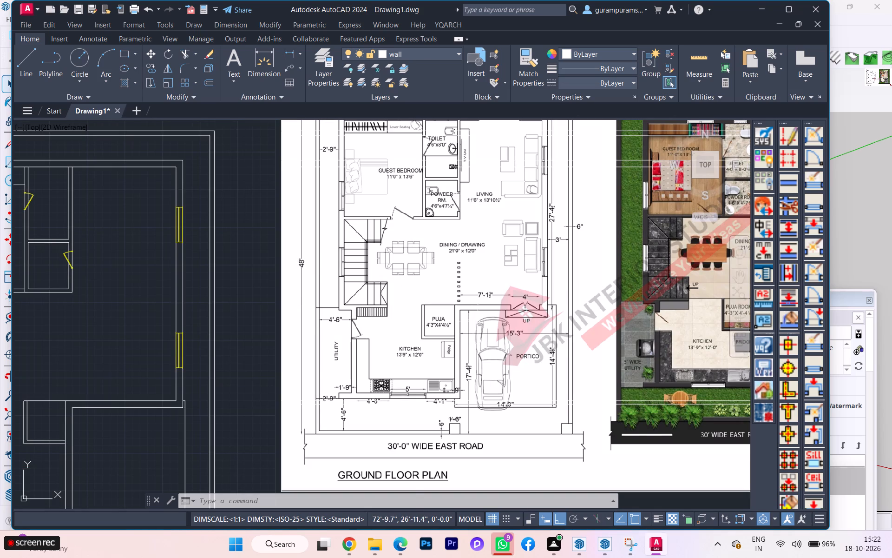
scroll(484, 324, down, 1)
scroll(418, 345, up, 2)
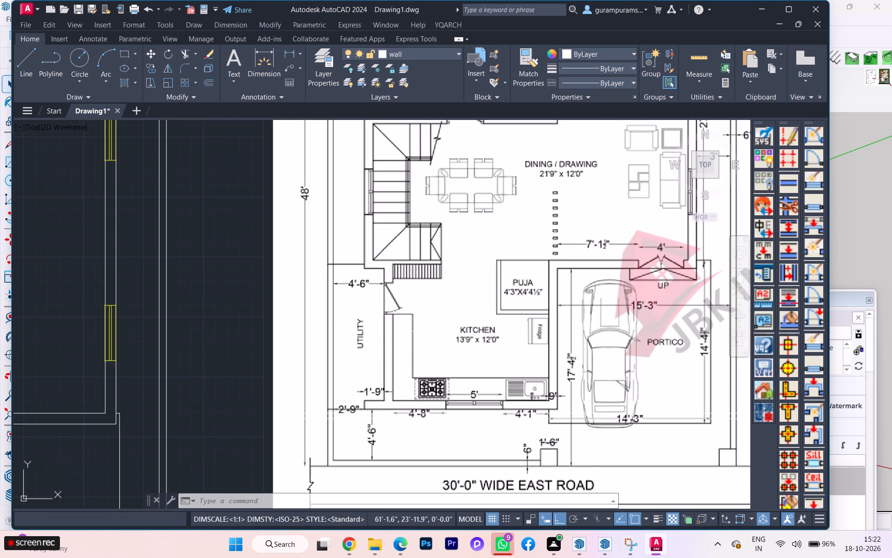
scroll(453, 332, down, 2)
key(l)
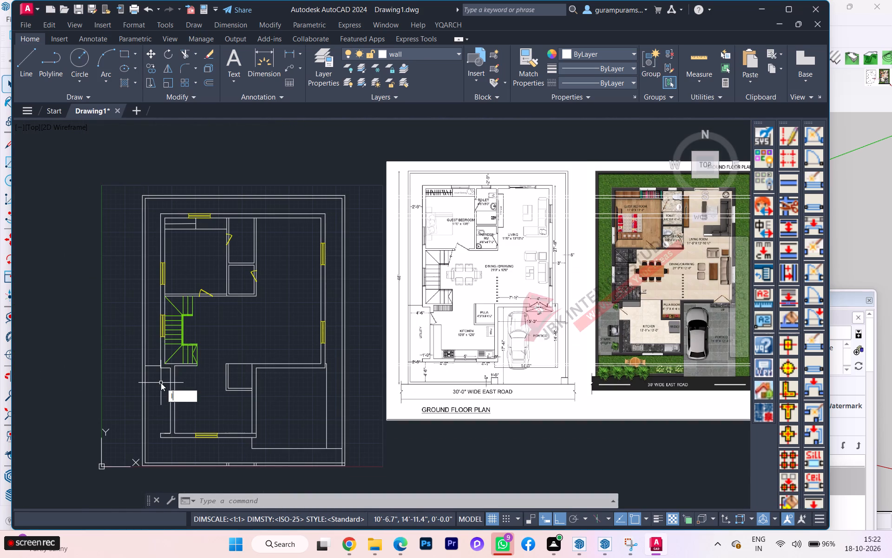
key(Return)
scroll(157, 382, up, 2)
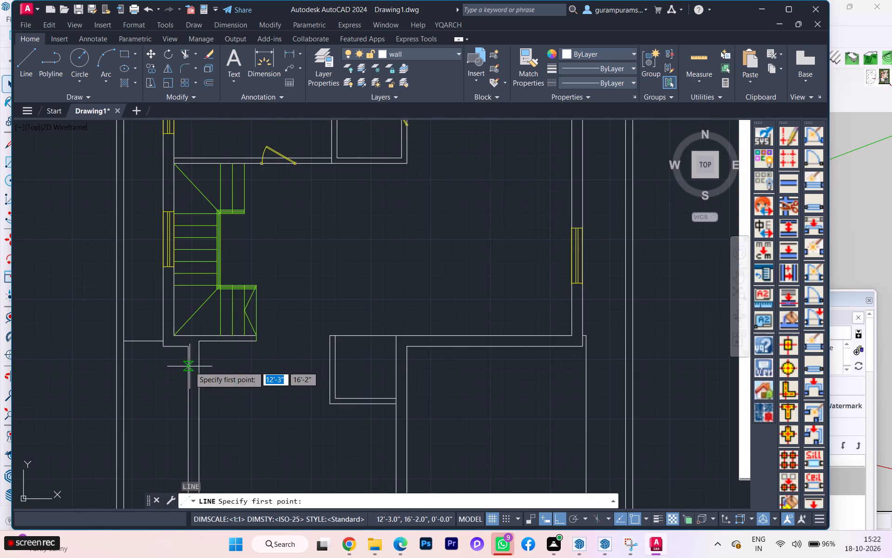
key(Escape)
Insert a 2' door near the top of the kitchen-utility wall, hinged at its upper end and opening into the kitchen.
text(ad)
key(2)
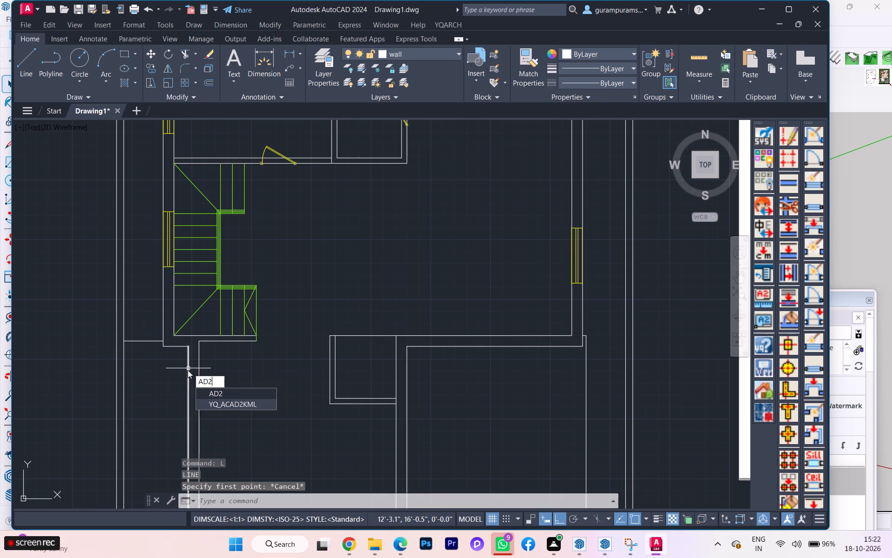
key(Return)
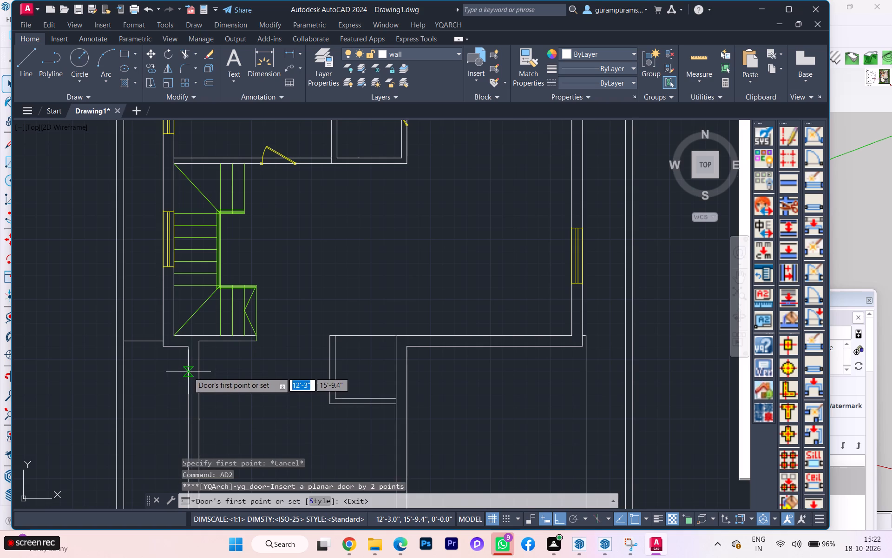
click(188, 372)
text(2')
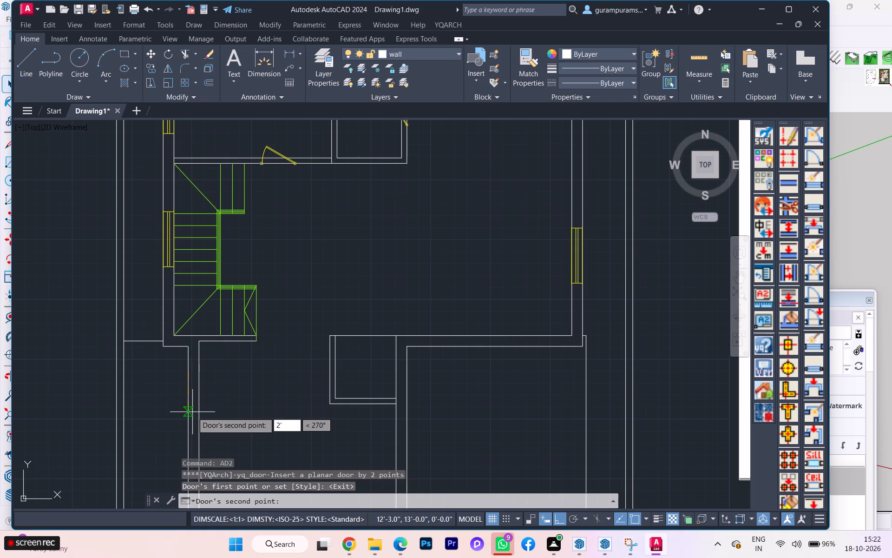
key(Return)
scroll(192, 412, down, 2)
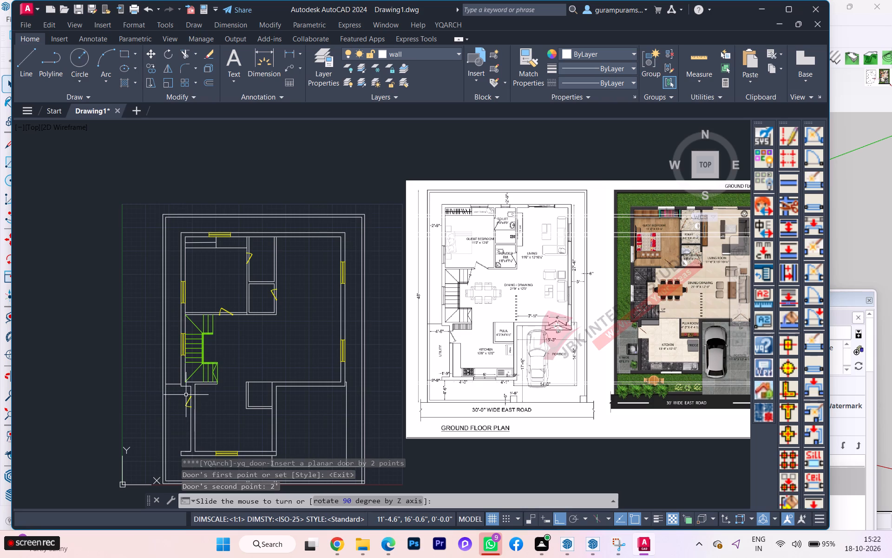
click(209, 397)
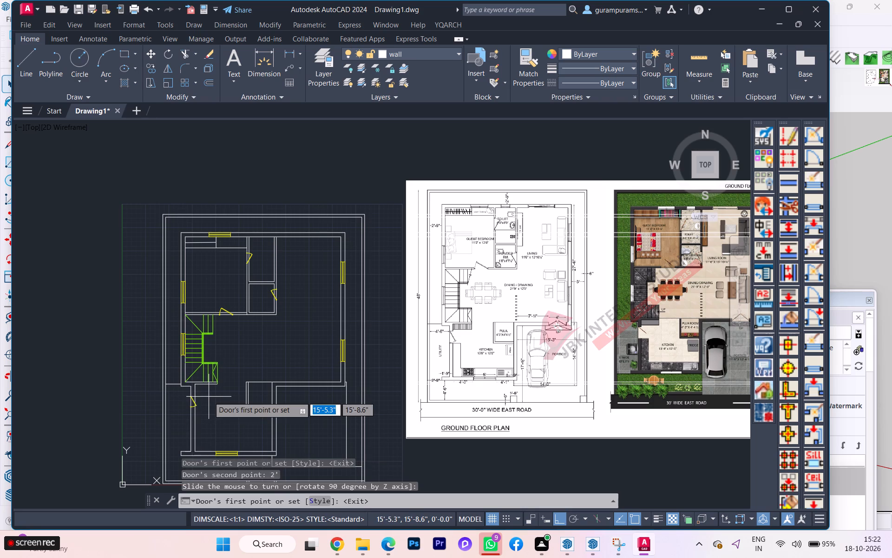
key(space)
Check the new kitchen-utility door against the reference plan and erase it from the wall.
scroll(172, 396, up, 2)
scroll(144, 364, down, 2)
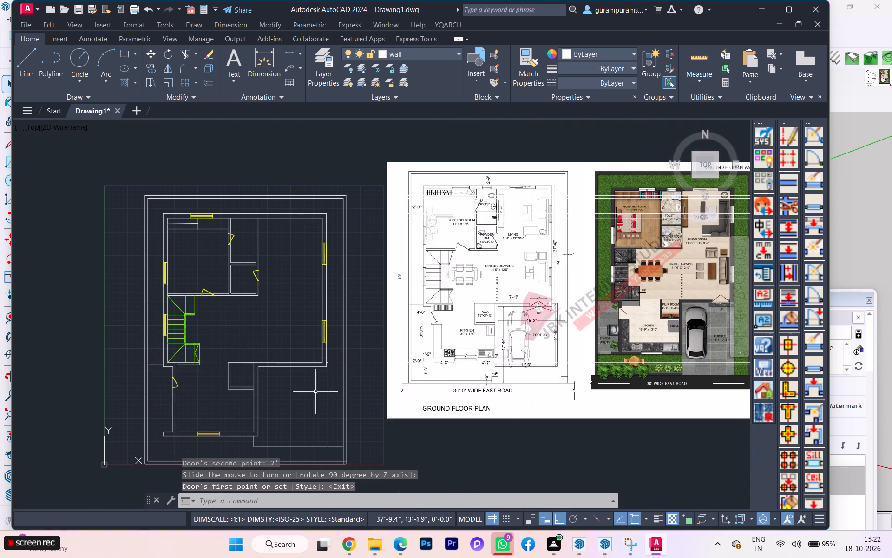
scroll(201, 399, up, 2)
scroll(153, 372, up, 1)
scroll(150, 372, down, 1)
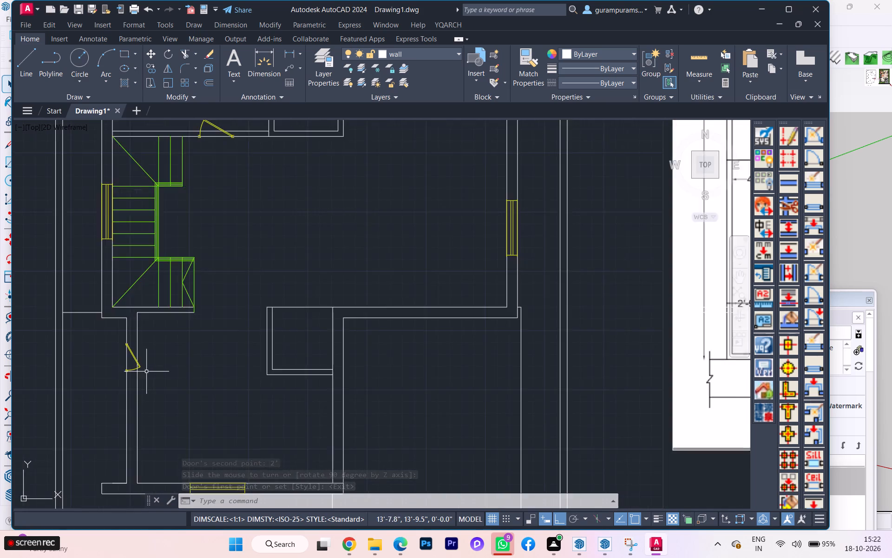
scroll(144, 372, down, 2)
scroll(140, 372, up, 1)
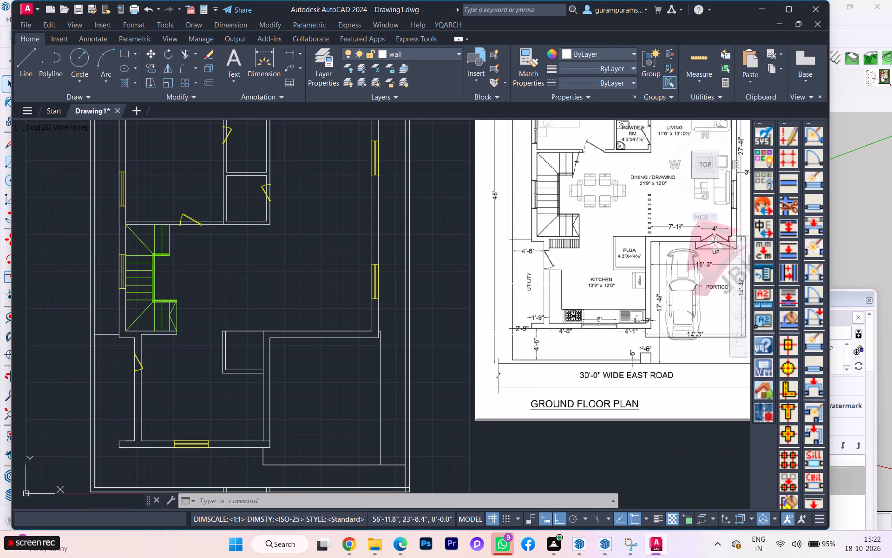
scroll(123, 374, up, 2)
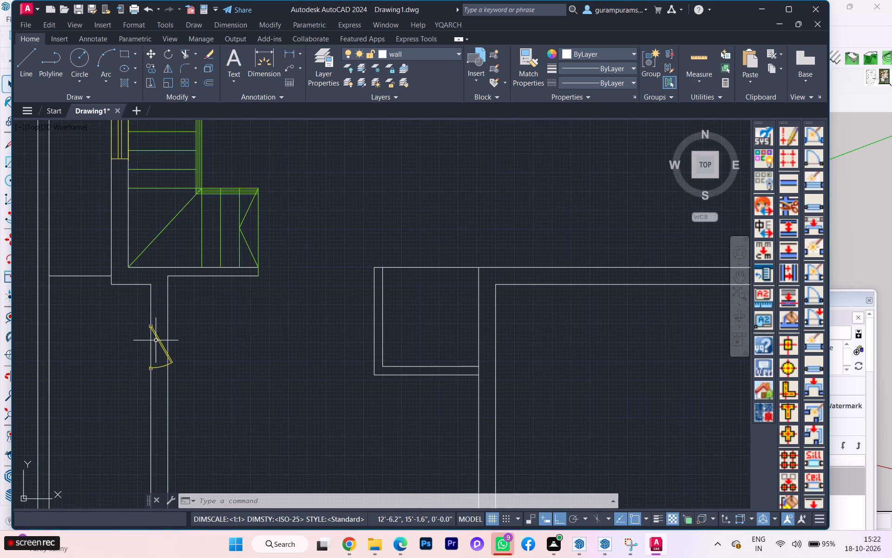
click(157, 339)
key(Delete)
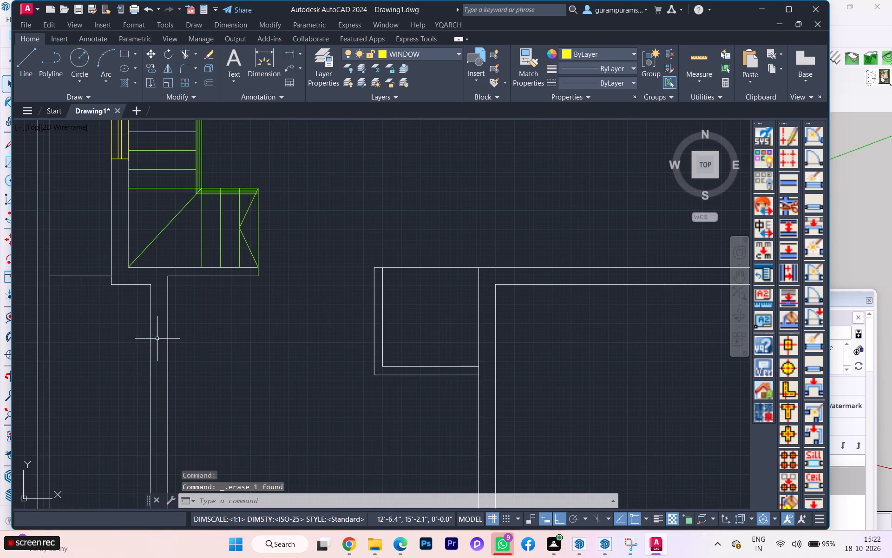
Insert a 2'6" door near the top of the kitchen-utility wall, hinged at its upper end and opening into the kitchen.
text(ad2)
key(Return)
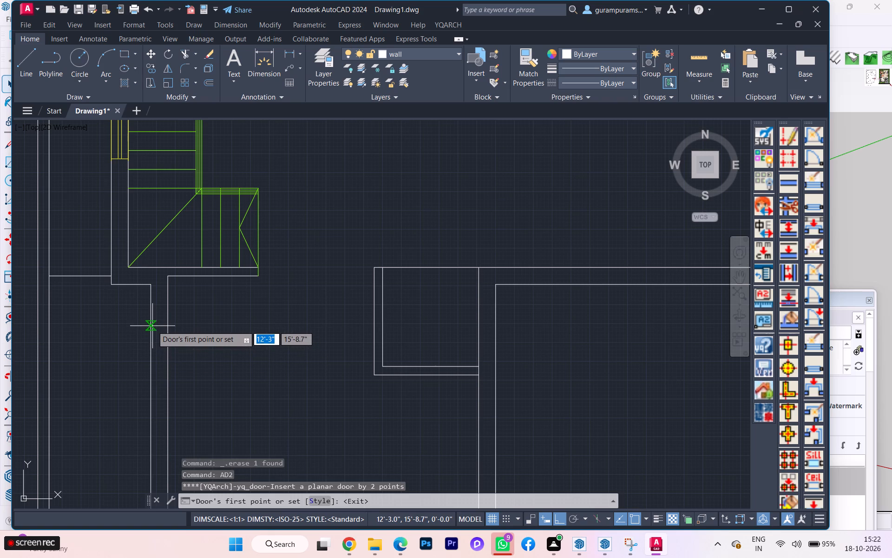
click(150, 320)
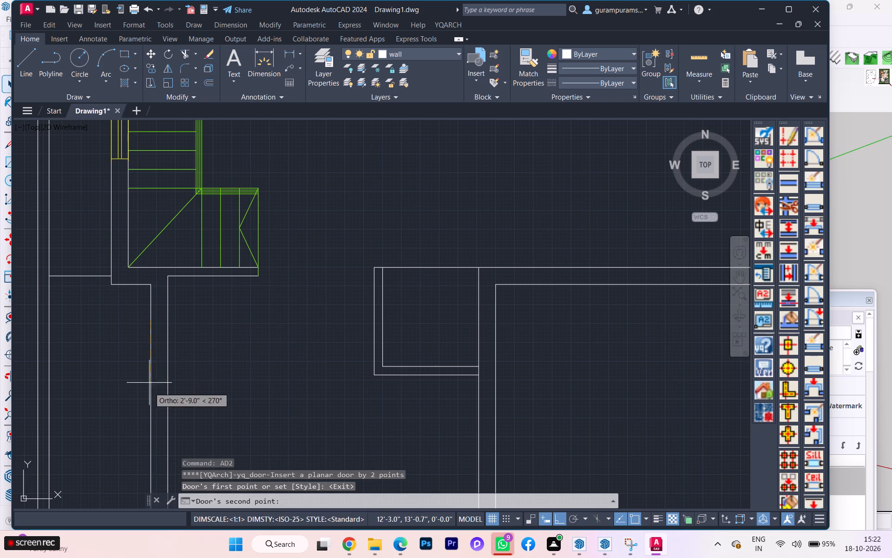
text(2'6)
key(Return)
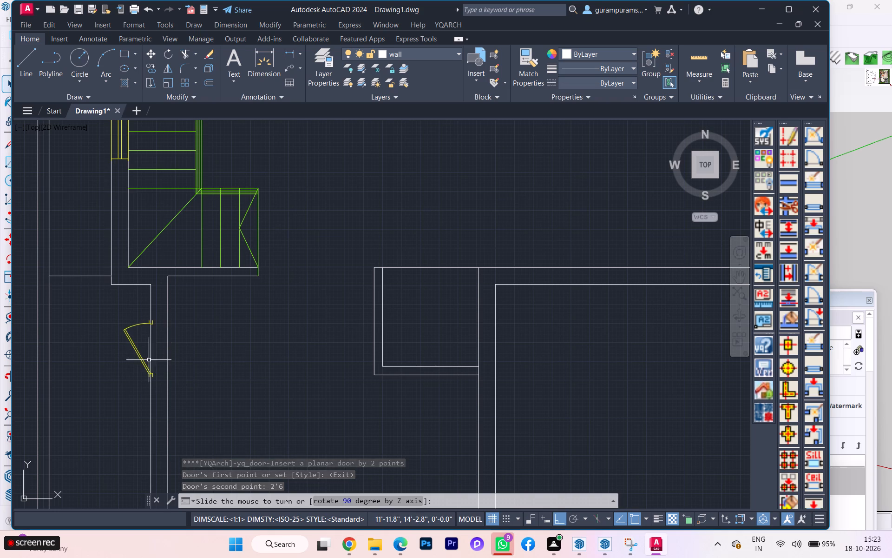
click(171, 328)
key(space)
Set the default door type of the two-point door command to the double-leaf style R14:DR_CDR2.
scroll(135, 343, down, 1)
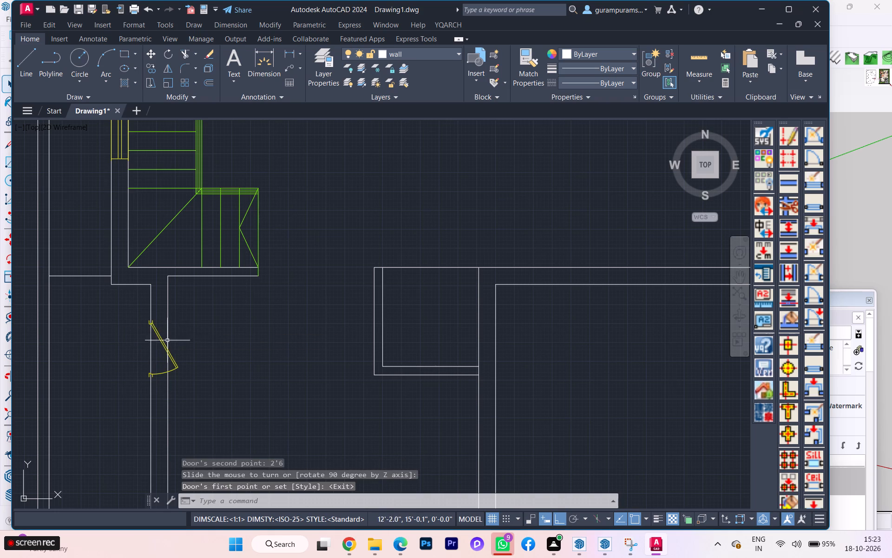
scroll(131, 342, down, 2)
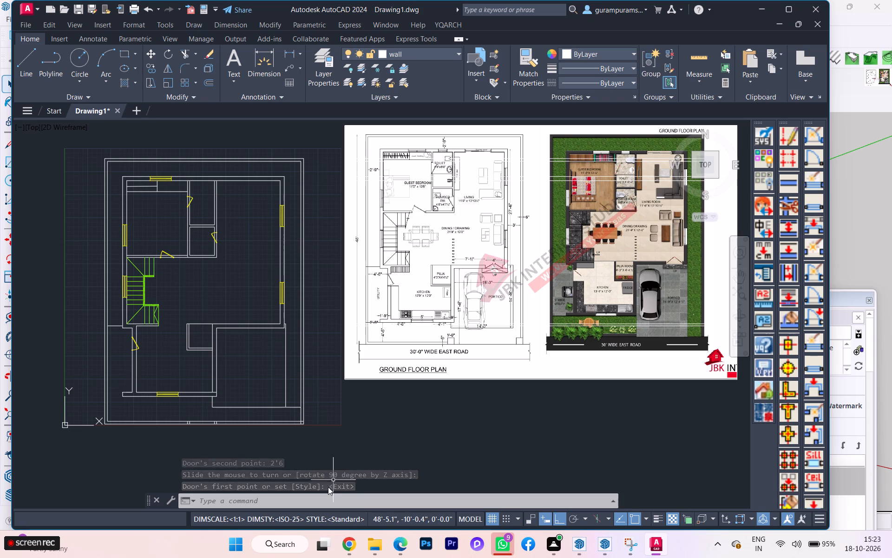
key(space)
click(317, 501)
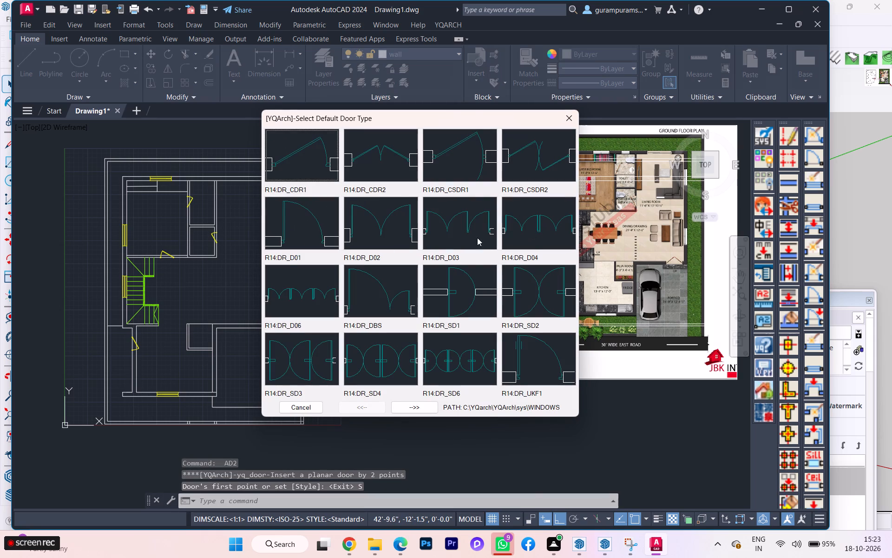
click(411, 154)
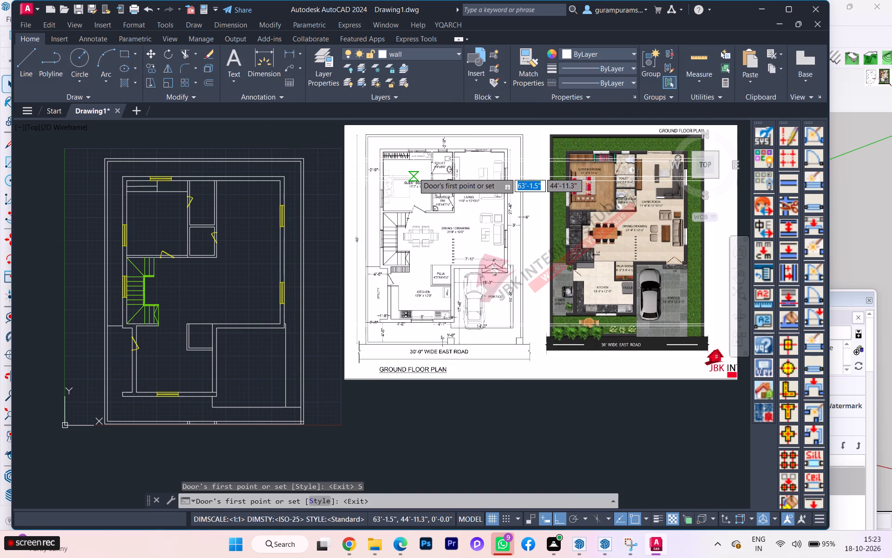
Insert a 2' door in the wall between dining area and portico, near its right corner, hinged at the right and opening into the house.
scroll(527, 262, up, 1)
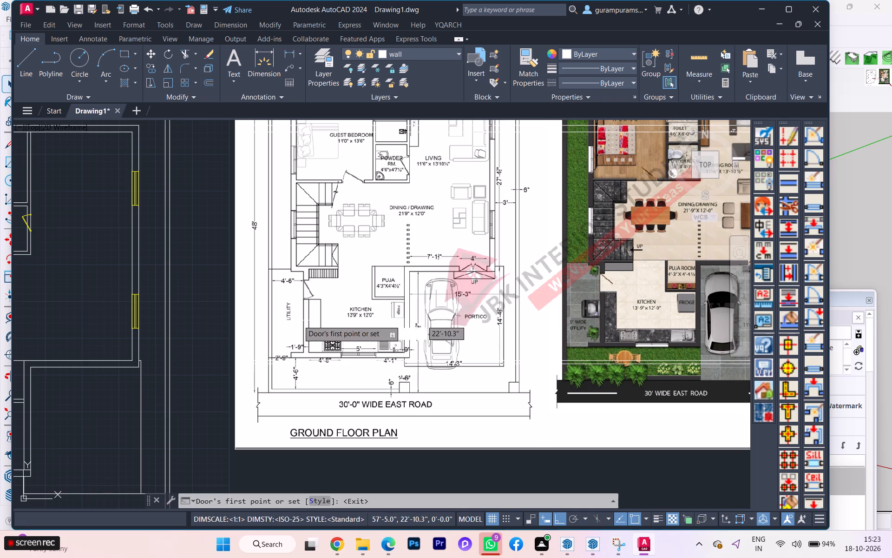
scroll(459, 314, down, 1)
scroll(259, 339, up, 4)
click(233, 349)
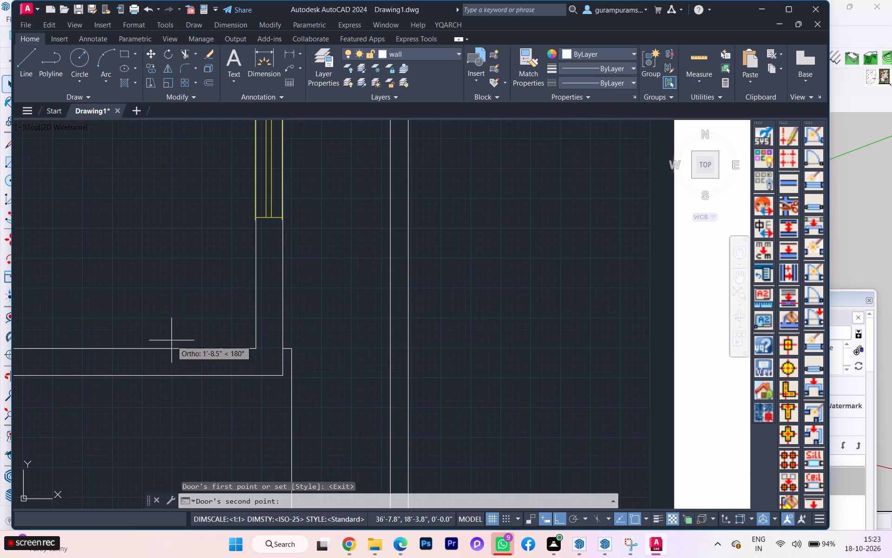
text(2')
key(Return)
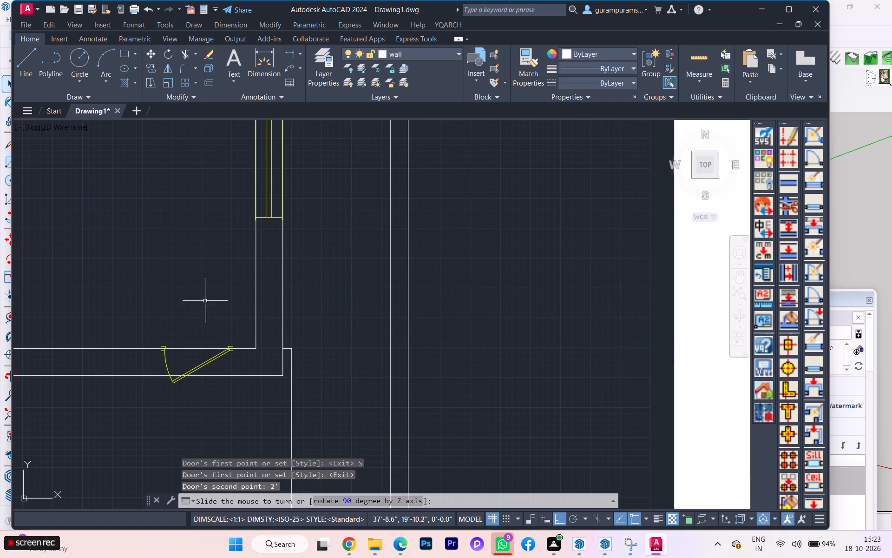
scroll(199, 429, down, 2)
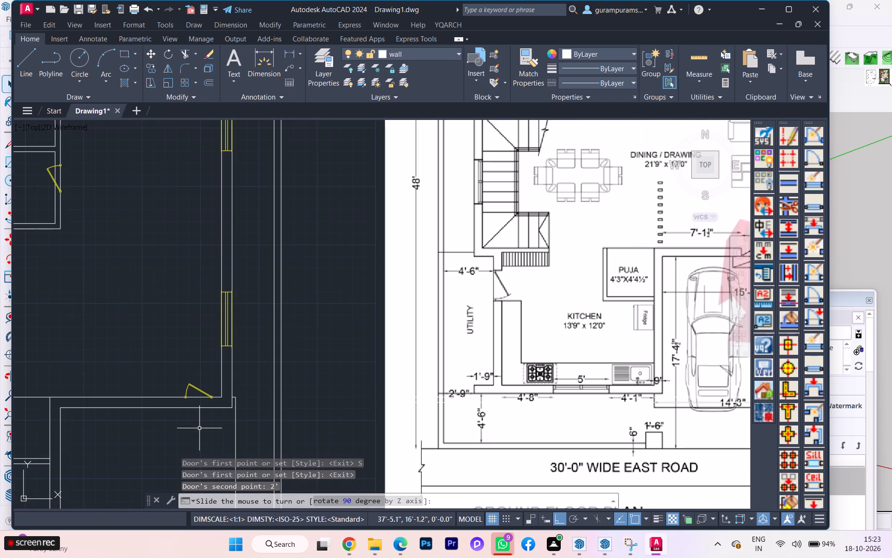
scroll(199, 428, down, 1)
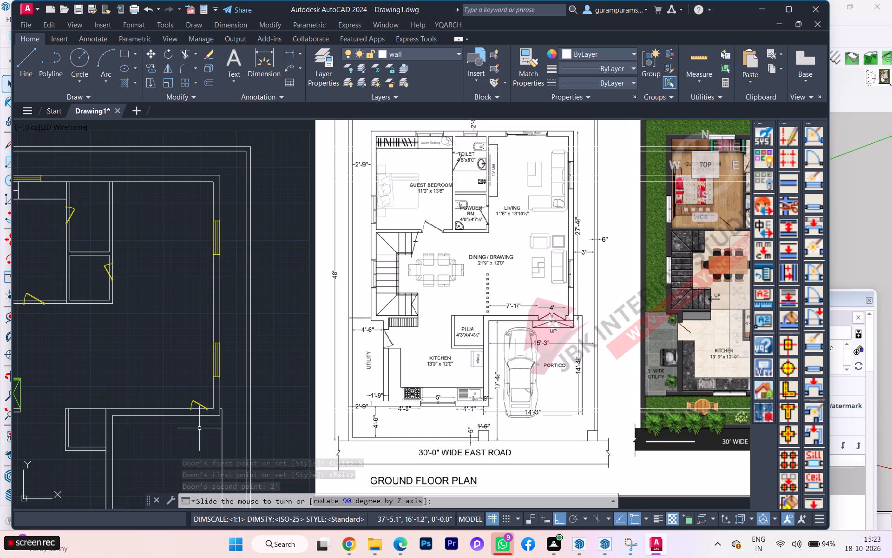
click(199, 428)
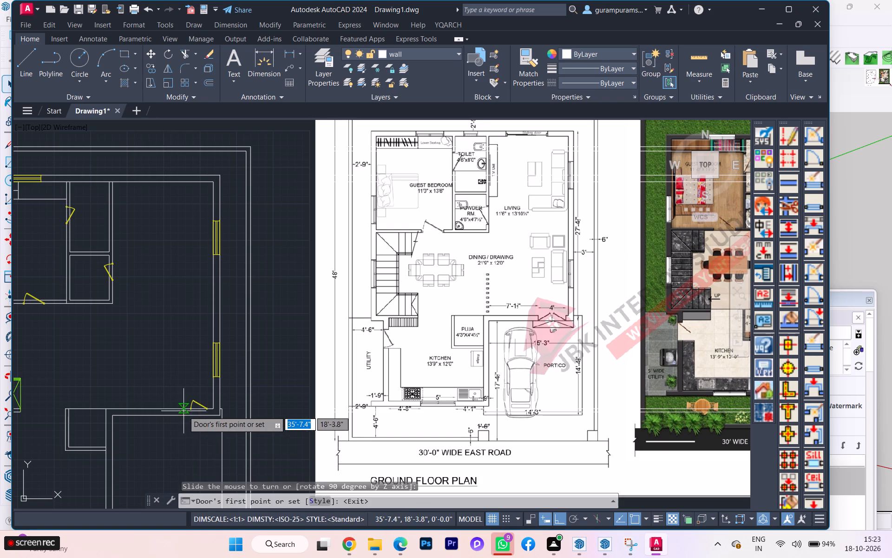
scroll(184, 411, up, 2)
key(space)
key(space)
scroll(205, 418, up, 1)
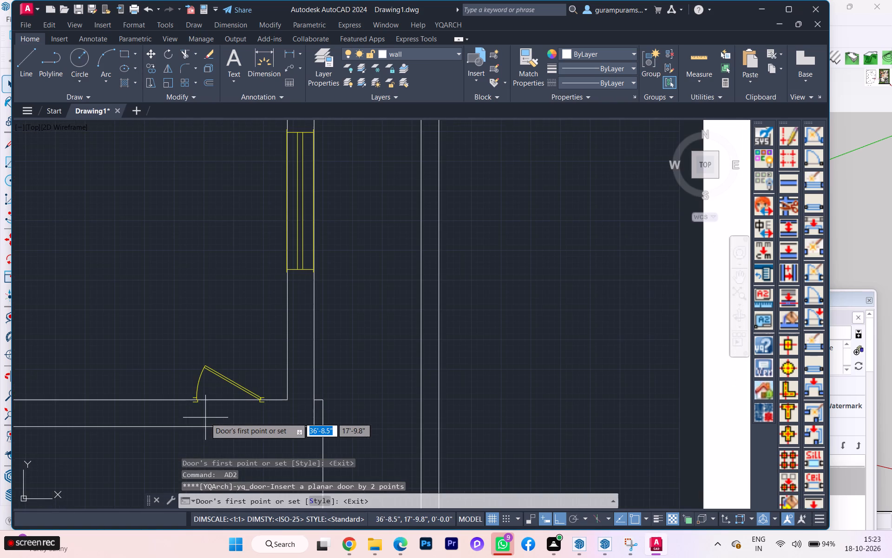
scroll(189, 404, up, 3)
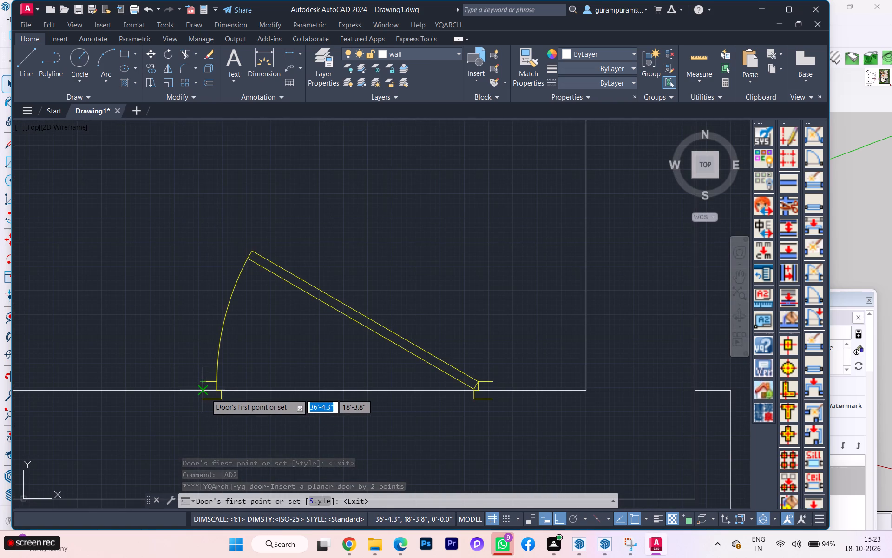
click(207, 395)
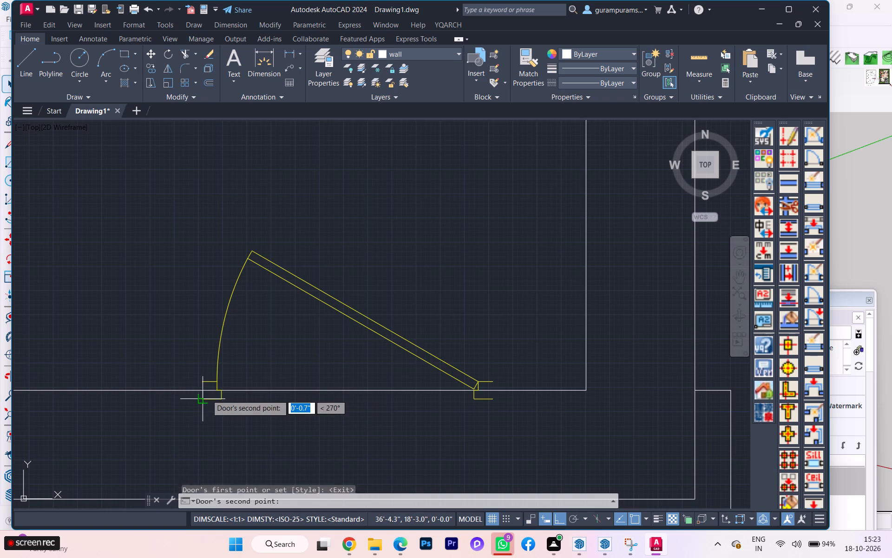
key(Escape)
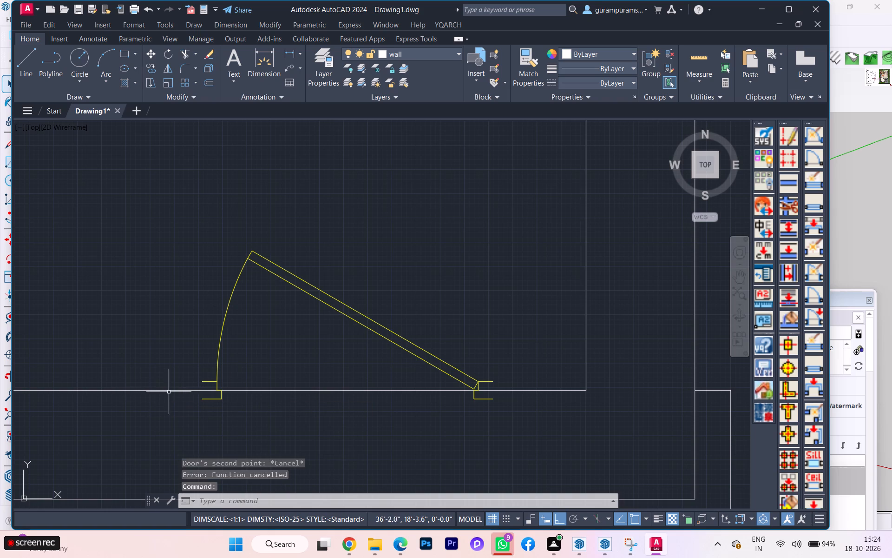
Insert a mirrored 2' door adjoining the entrance door's free end, hinged at the left and opening into the house, to form a double door.
key(space)
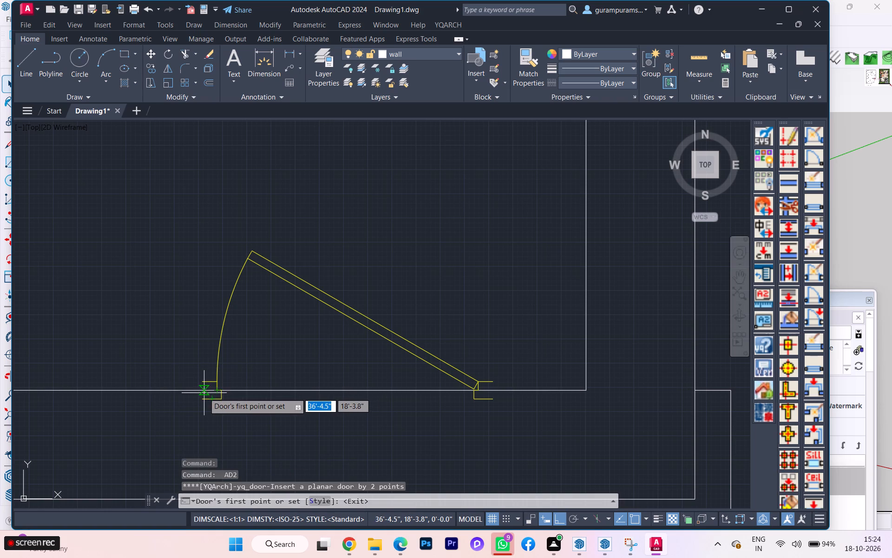
click(203, 391)
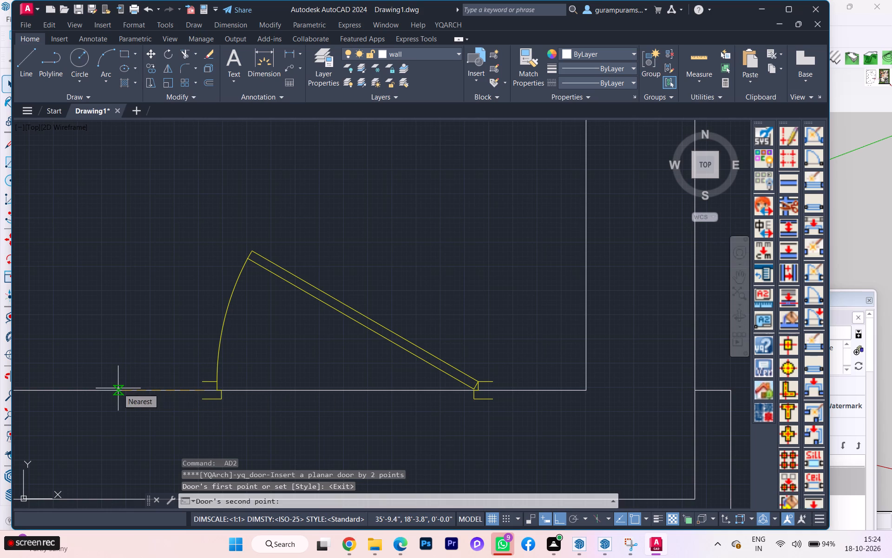
text(2')
key(Return)
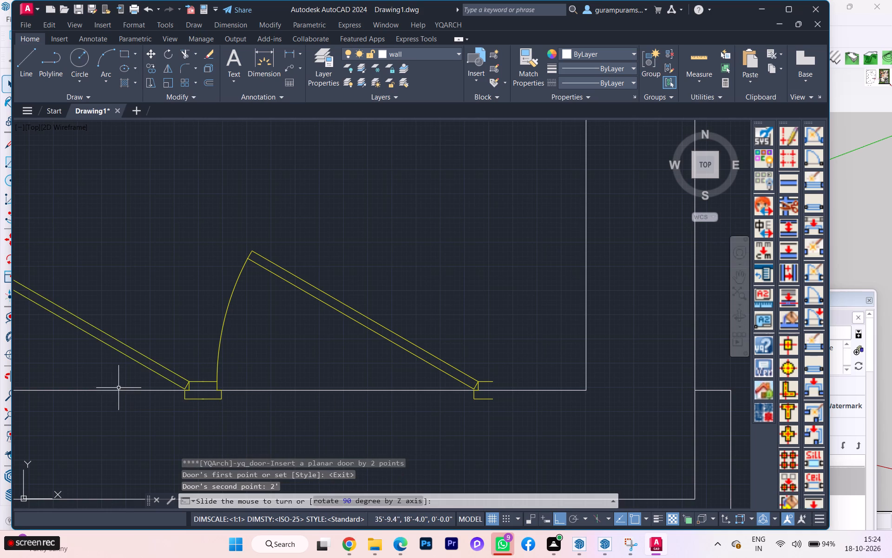
scroll(176, 386, down, 2)
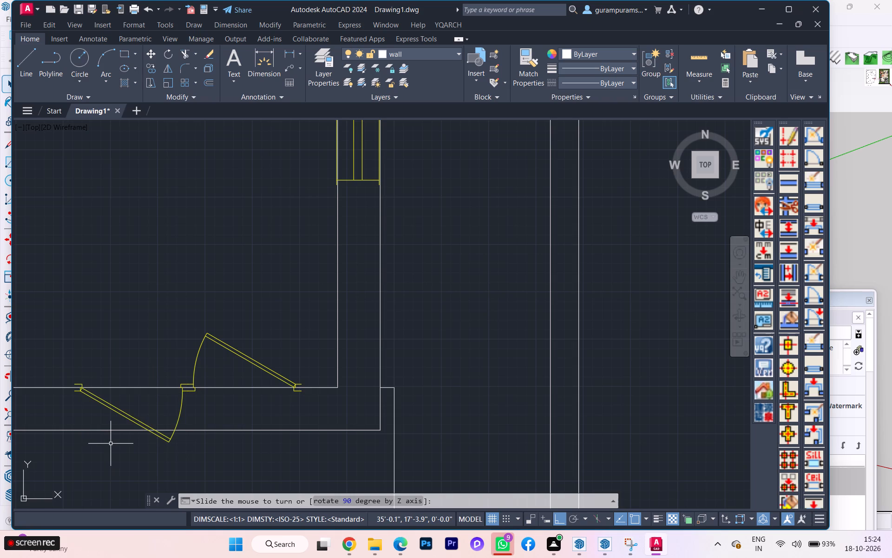
click(131, 380)
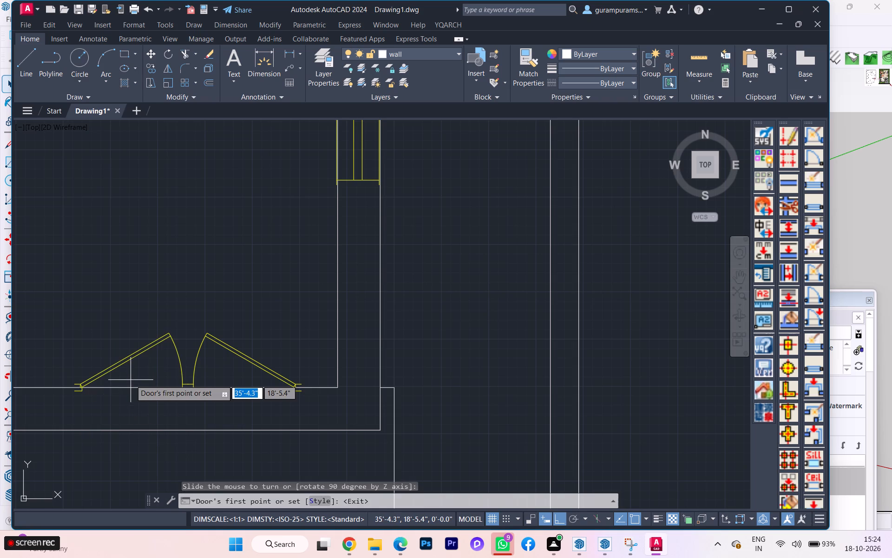
scroll(131, 380, down, 4)
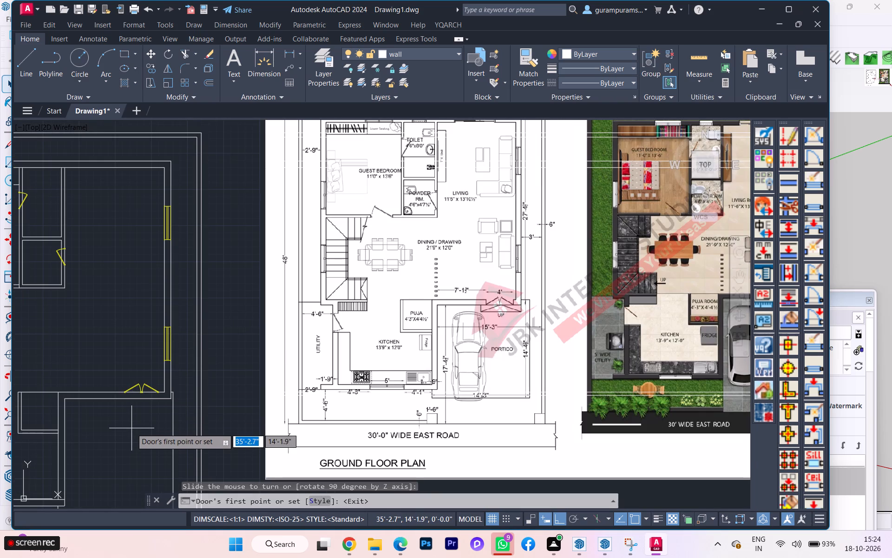
Draw a 9" jamb line across the wall thickness at the left end of the double entrance door.
scroll(99, 423, up, 2)
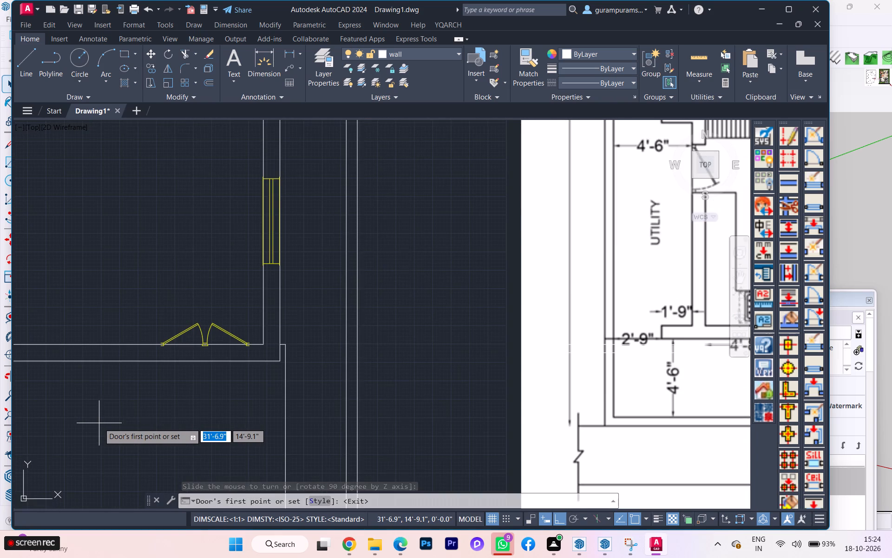
scroll(99, 423, down, 1)
key(space)
scroll(126, 392, up, 2)
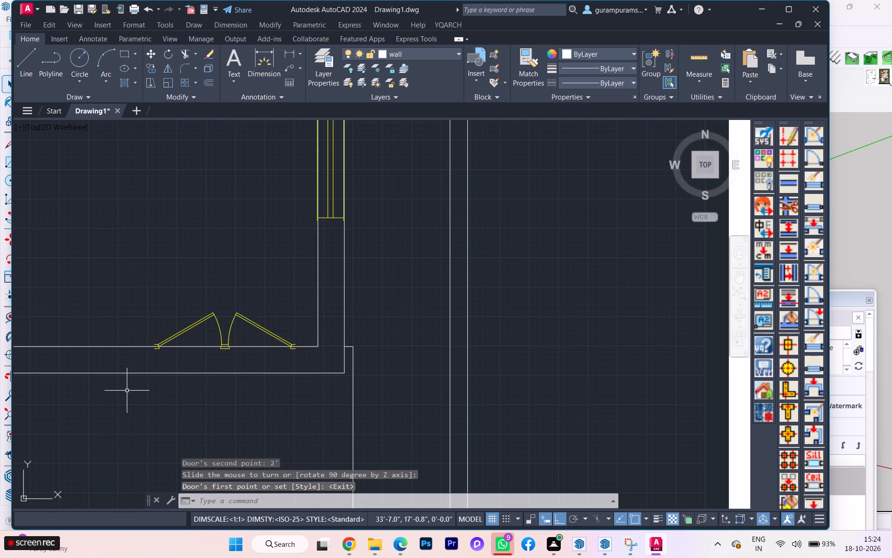
key(l)
key(Return)
scroll(135, 369, up, 1)
scroll(171, 340, up, 1)
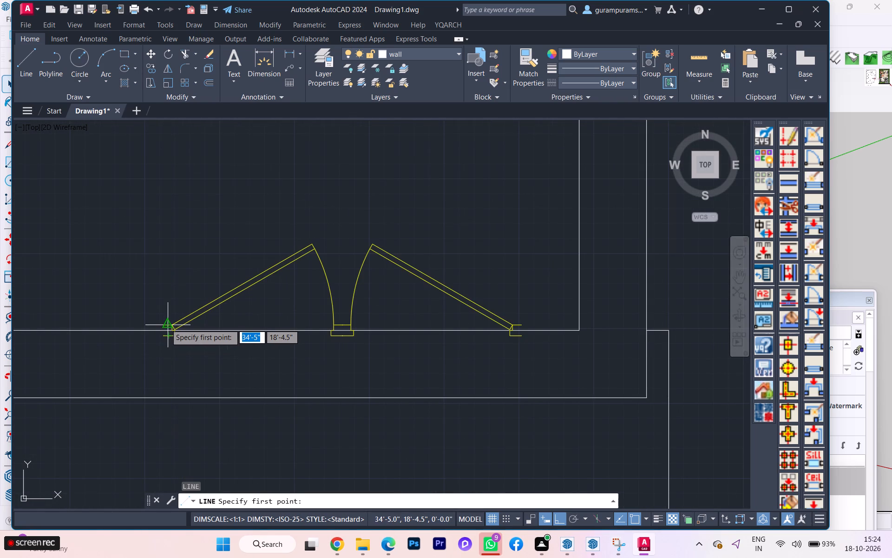
scroll(161, 326, up, 1)
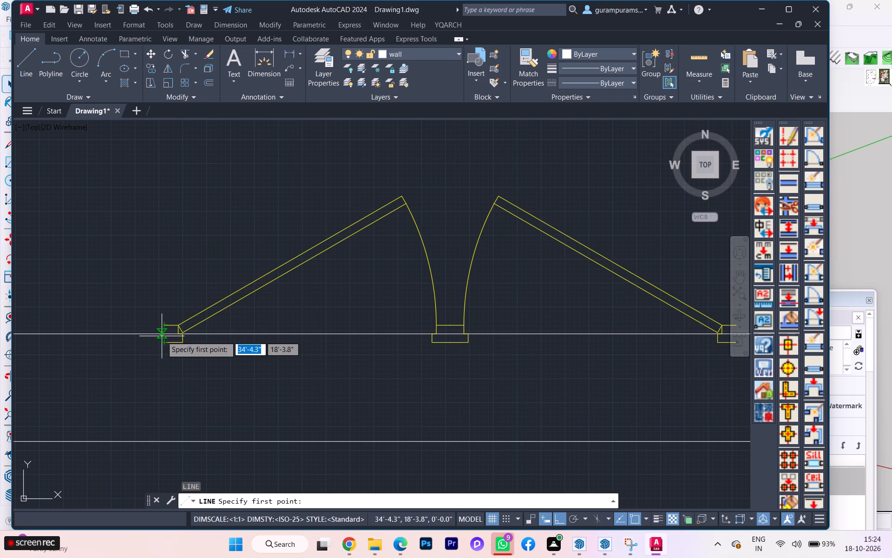
scroll(164, 335, up, 2)
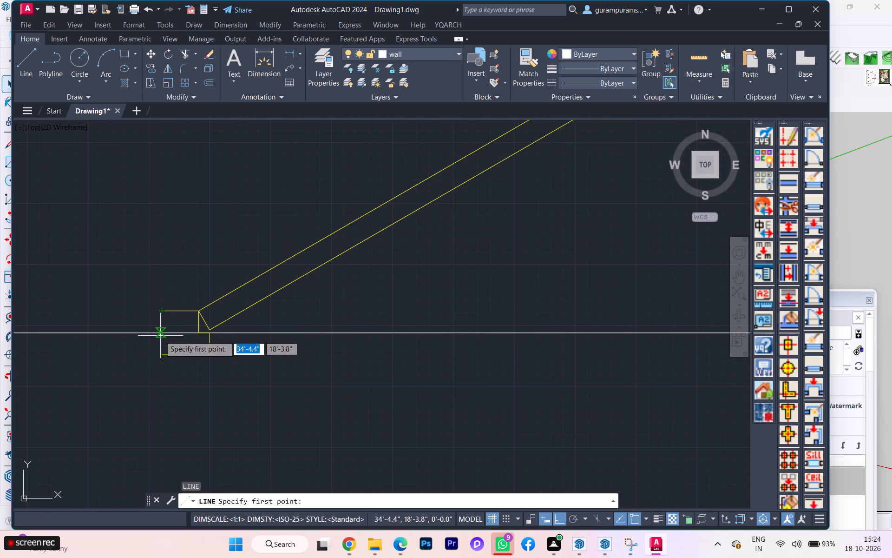
click(160, 336)
scroll(167, 402, down, 1)
scroll(167, 402, up, 1)
scroll(167, 402, down, 3)
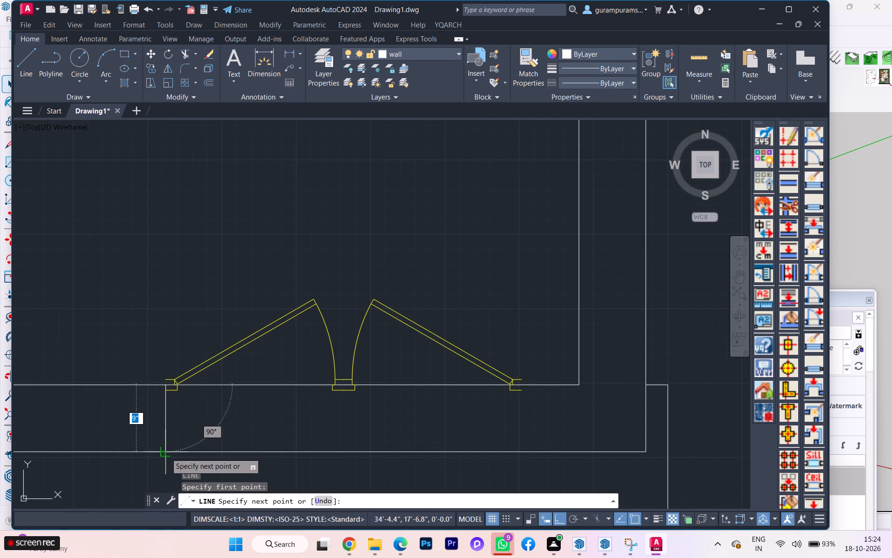
click(166, 453)
key(space)
Draw a matching jamb line across the wall thickness at the right end of the double entrance door.
key(space)
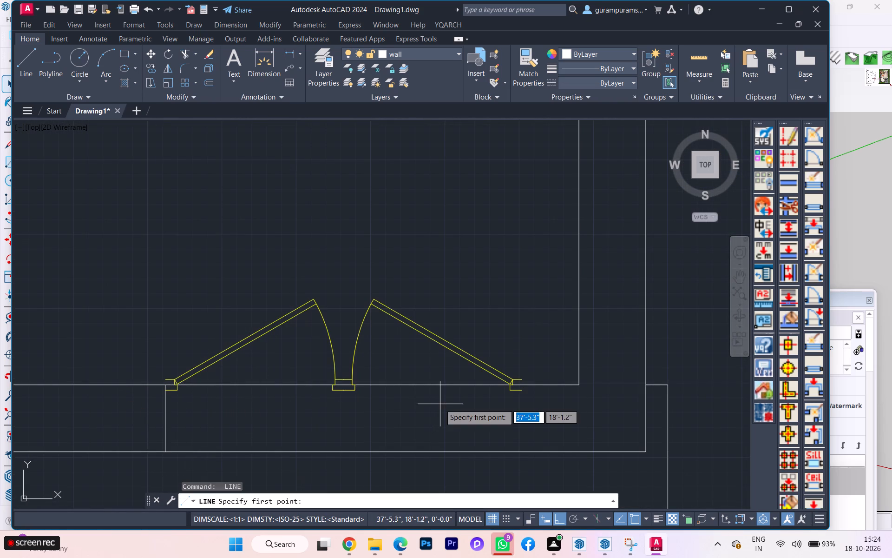
scroll(443, 403, up, 2)
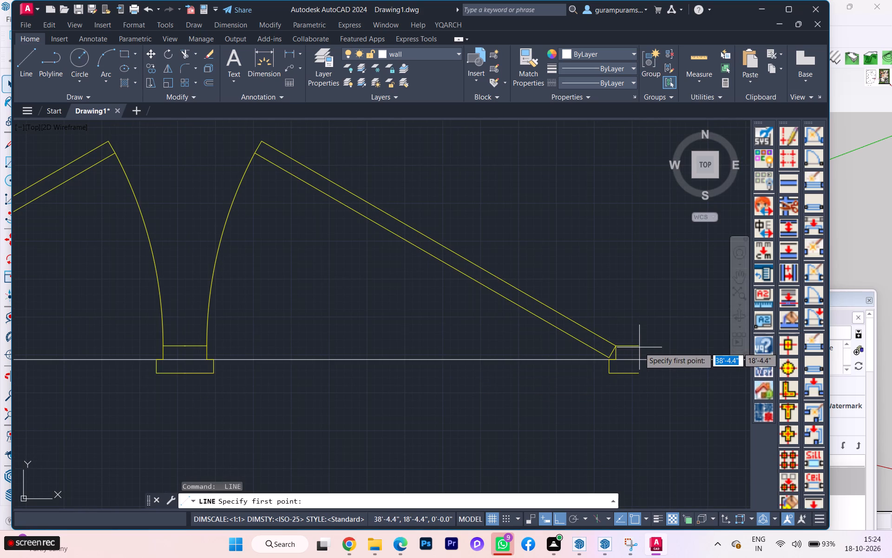
key(Escape)
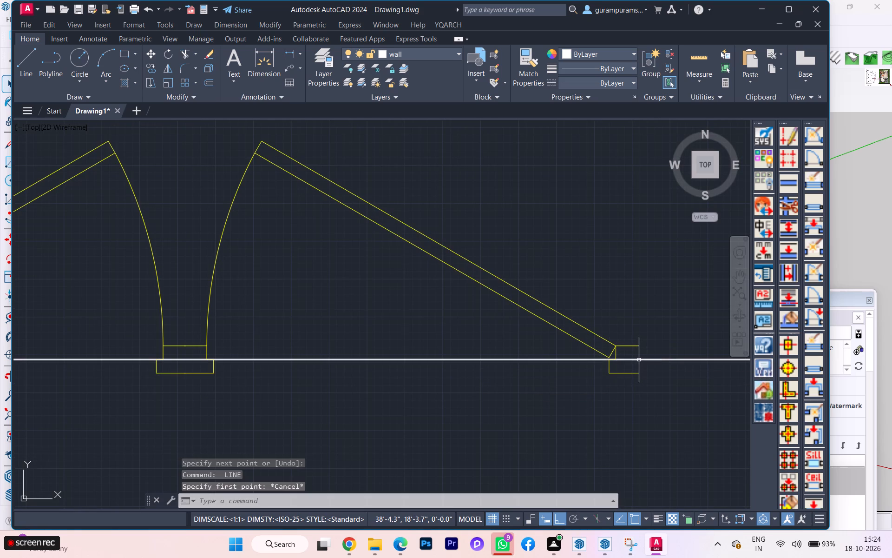
key(l)
key(Return)
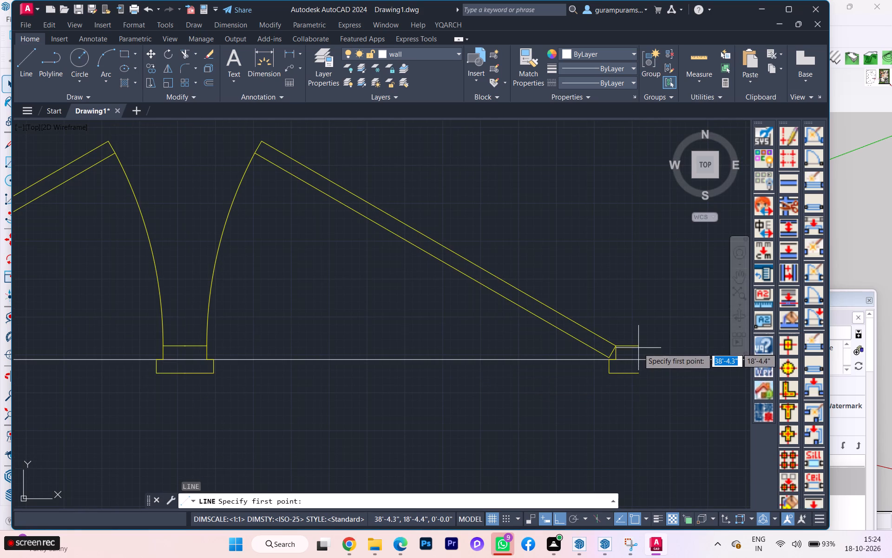
click(639, 359)
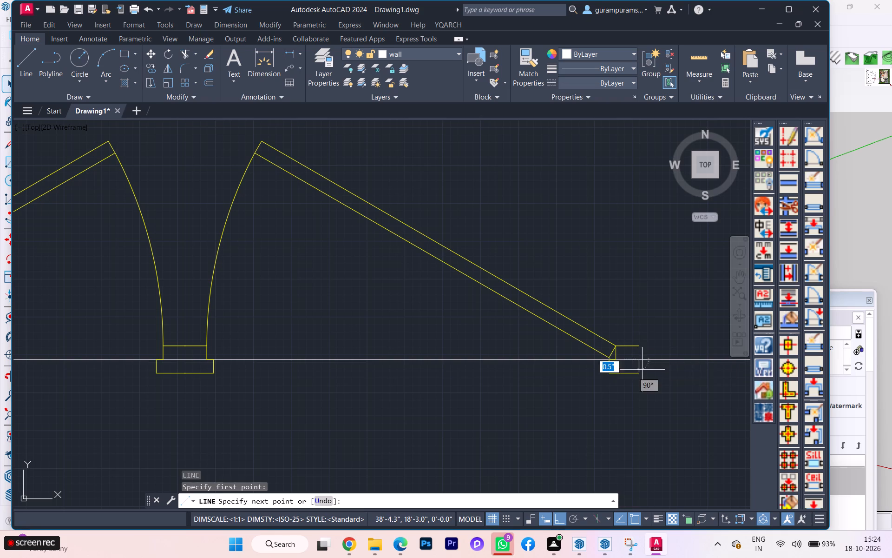
scroll(646, 393, down, 5)
scroll(651, 421, up, 3)
drag(651, 420, 647, 405)
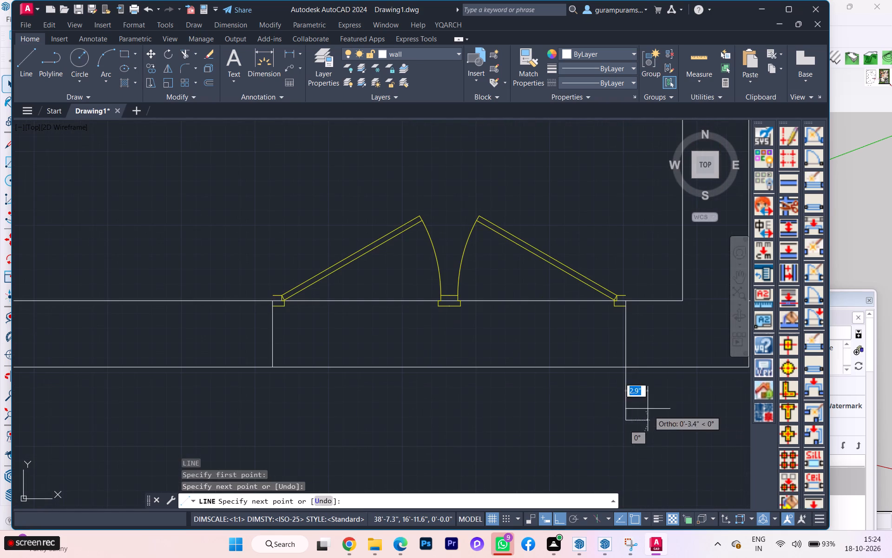
key(ctrl+z)
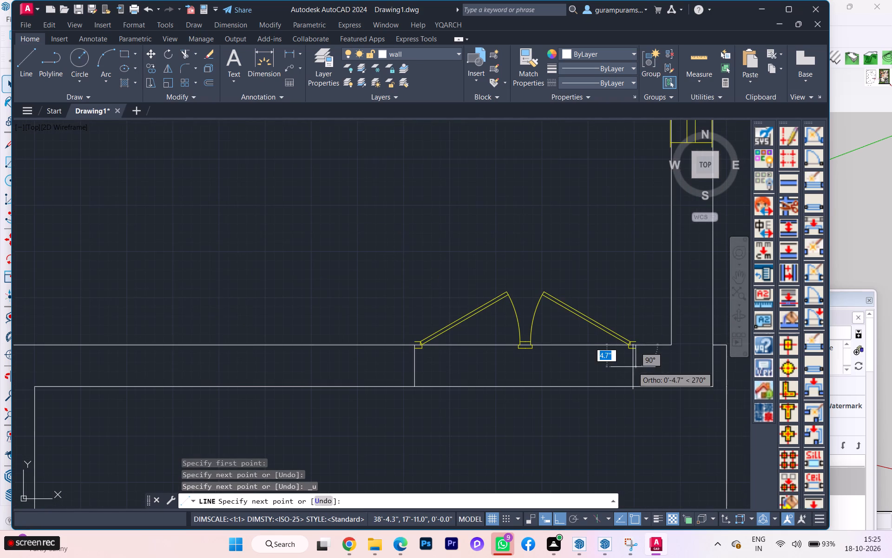
click(635, 388)
key(space)
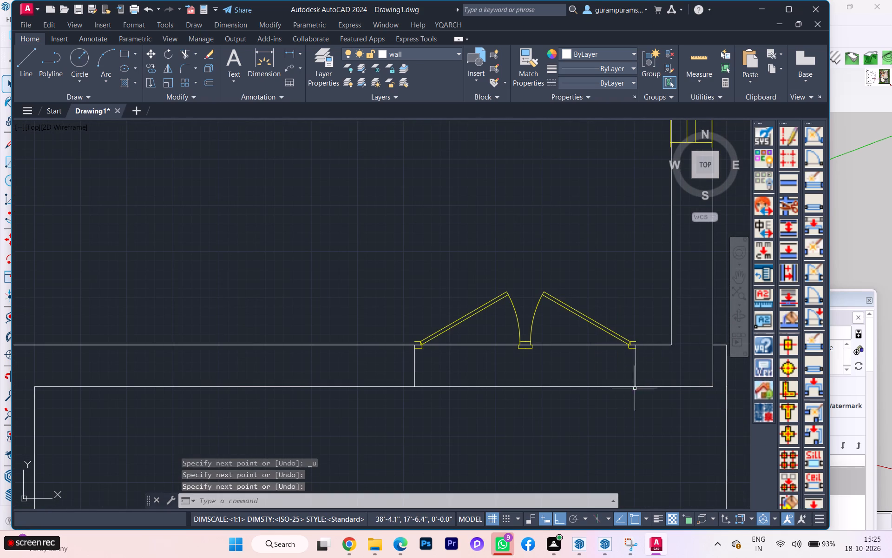
Move both entrance door leaves straight down so their frames sit on the portico-side wall line.
click(545, 326)
click(473, 309)
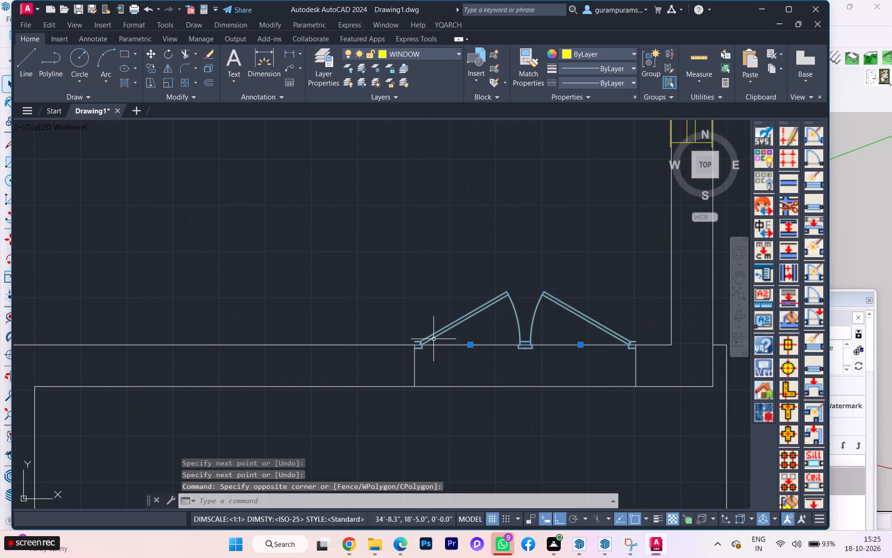
scroll(433, 340, up, 1)
key(m)
key(Return)
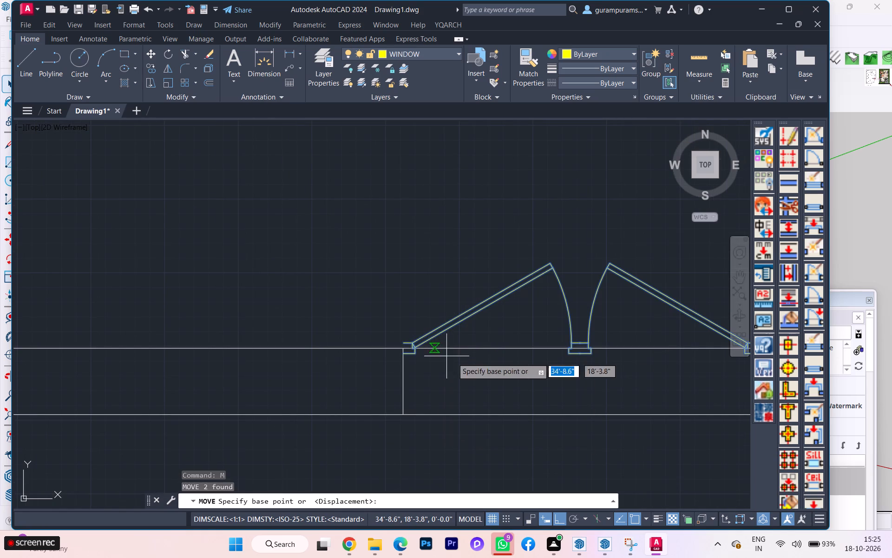
click(584, 353)
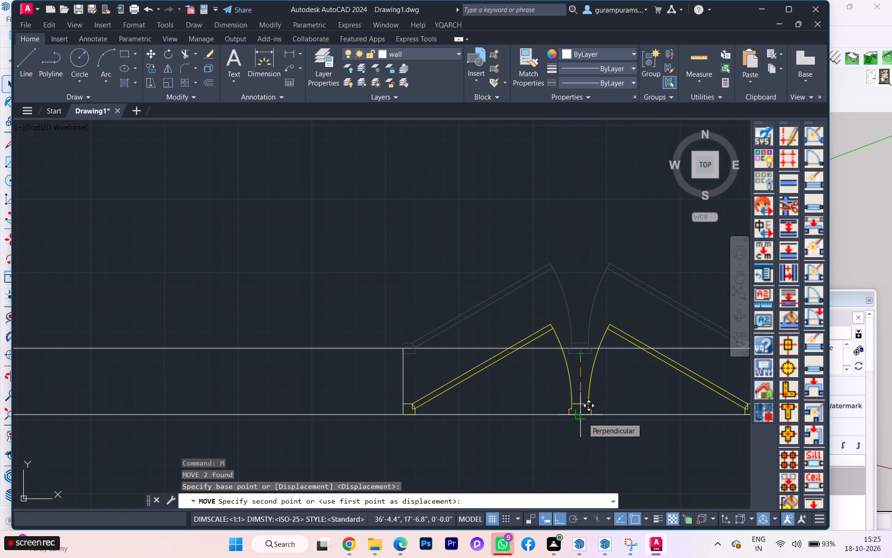
click(583, 418)
scroll(231, 376, down, 1)
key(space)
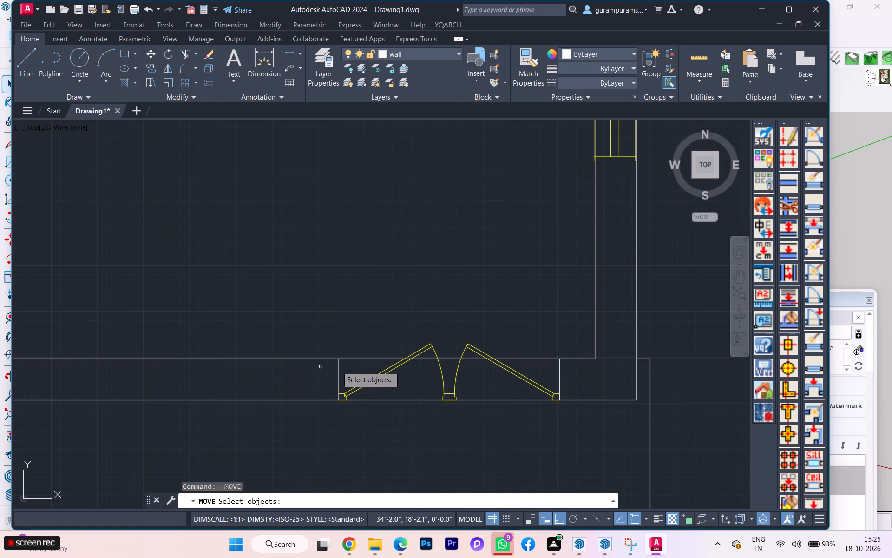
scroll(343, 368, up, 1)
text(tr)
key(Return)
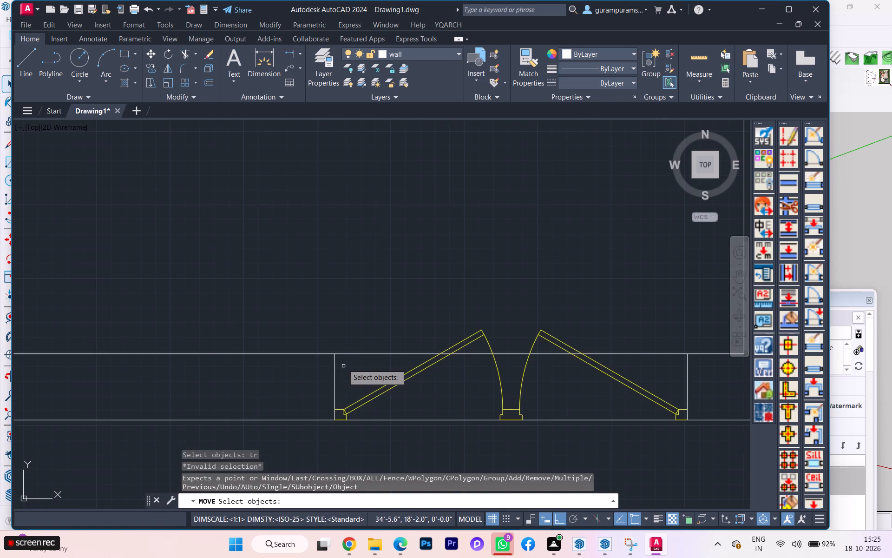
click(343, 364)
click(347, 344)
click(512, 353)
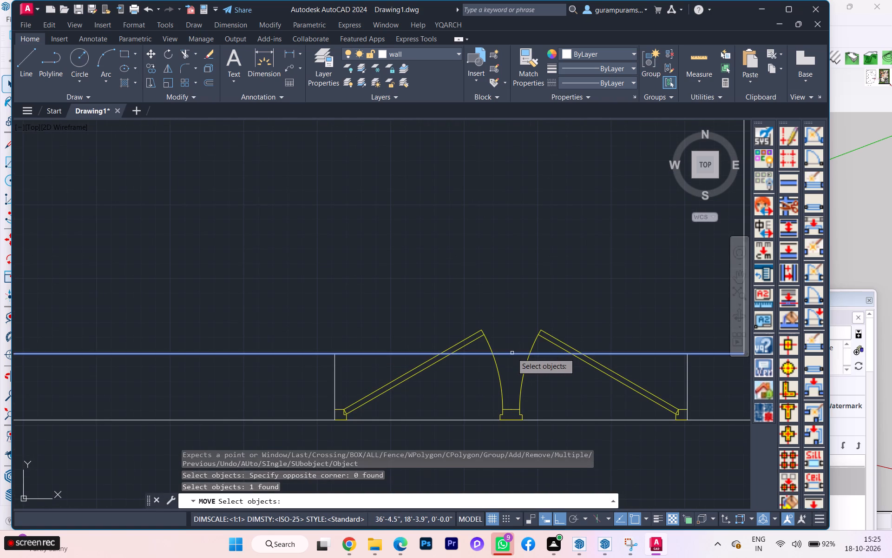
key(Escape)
Trim the inner wall line between the two jamb lines, including the pieces between and behind the door leaves, to clear the entrance opening.
text(tr)
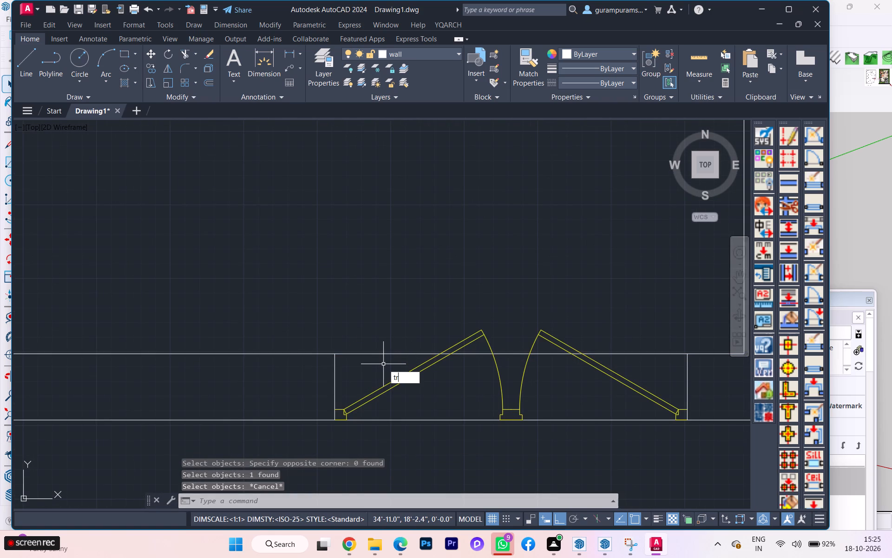
key(Return)
click(379, 355)
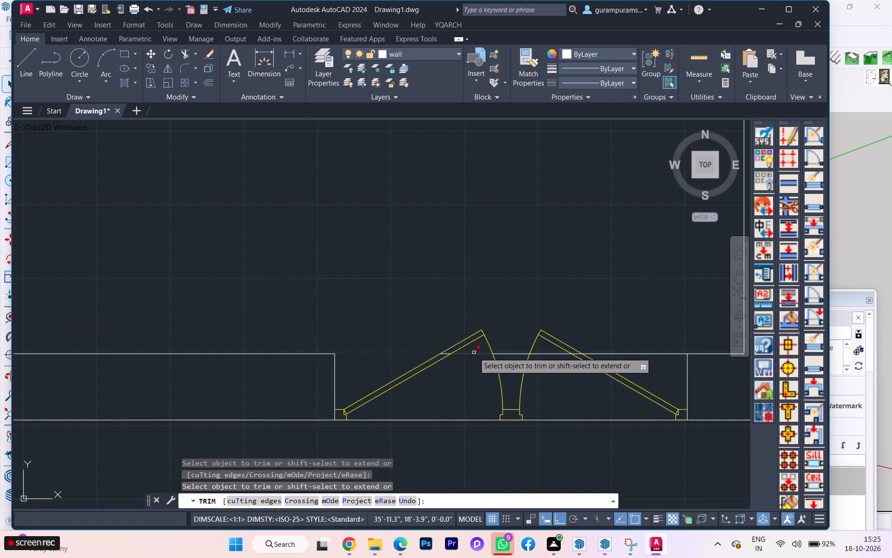
click(474, 352)
scroll(460, 353, up, 2)
click(427, 352)
click(418, 357)
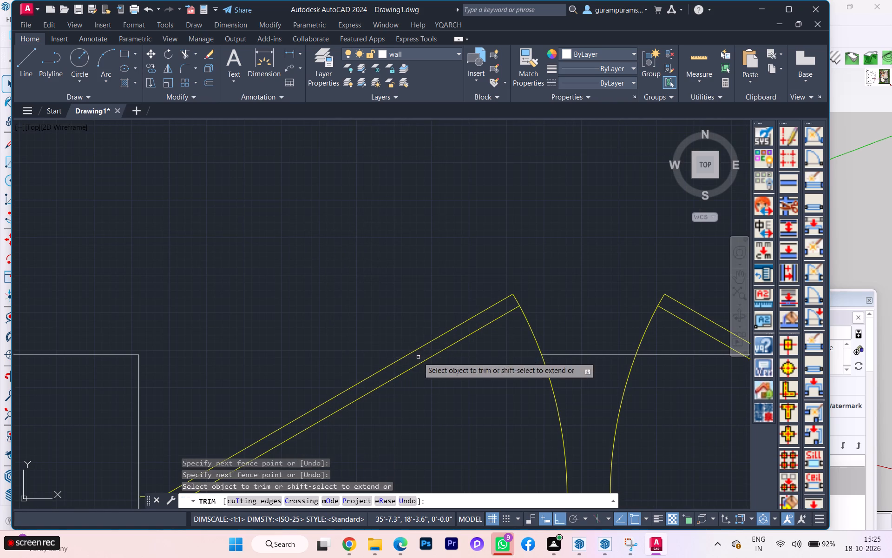
click(566, 343)
click(571, 359)
scroll(543, 323, down, 3)
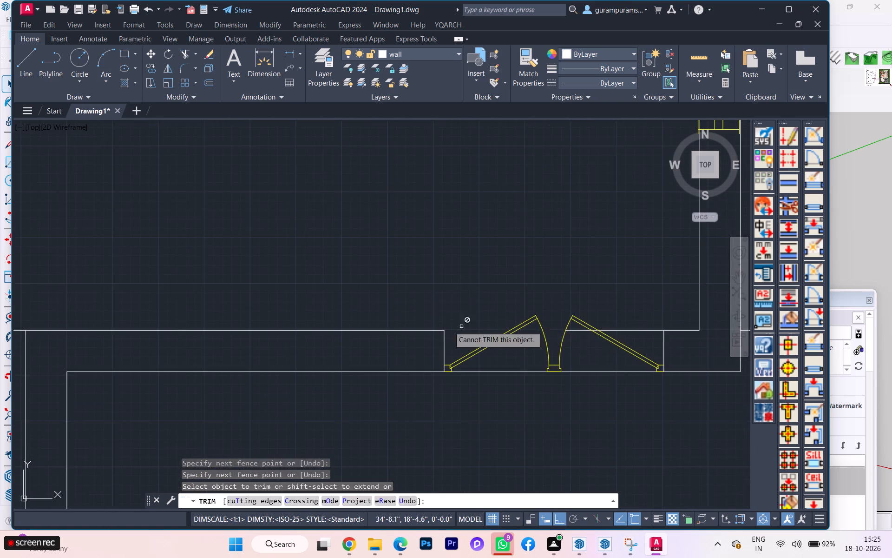
scroll(432, 331, down, 5)
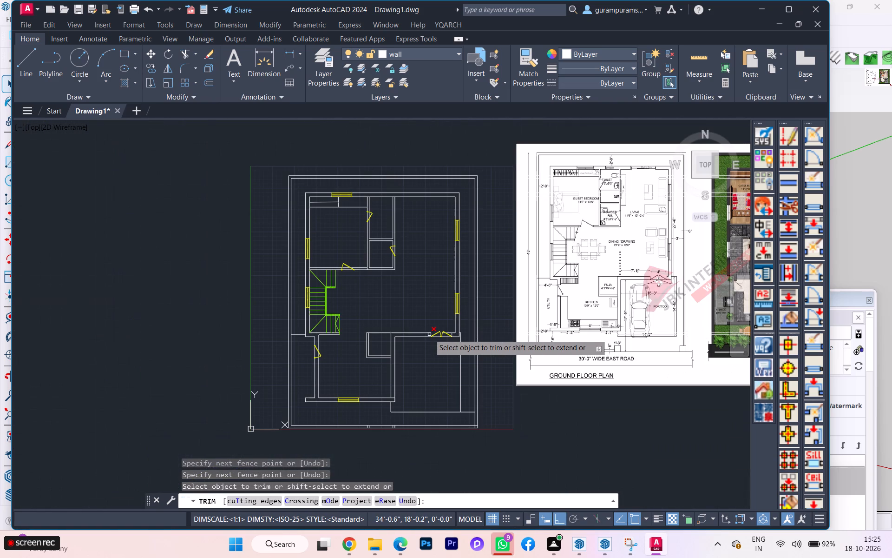
scroll(472, 331, up, 3)
scroll(351, 343, up, 2)
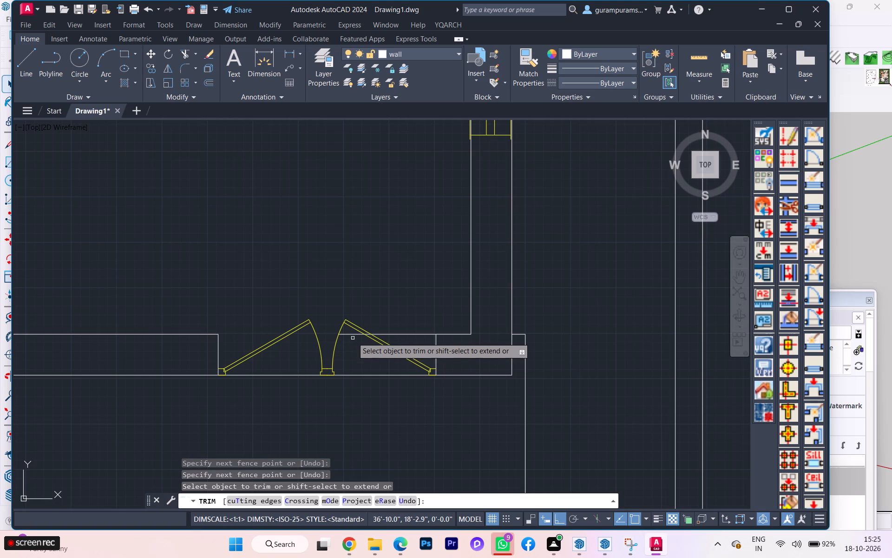
click(353, 332)
click(351, 341)
click(396, 333)
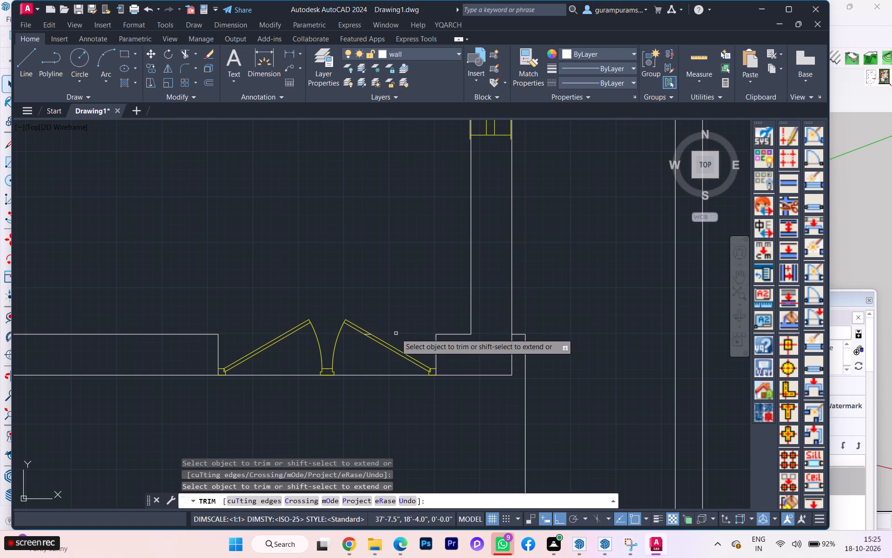
scroll(376, 334, up, 2)
click(353, 337)
scroll(410, 329, down, 3)
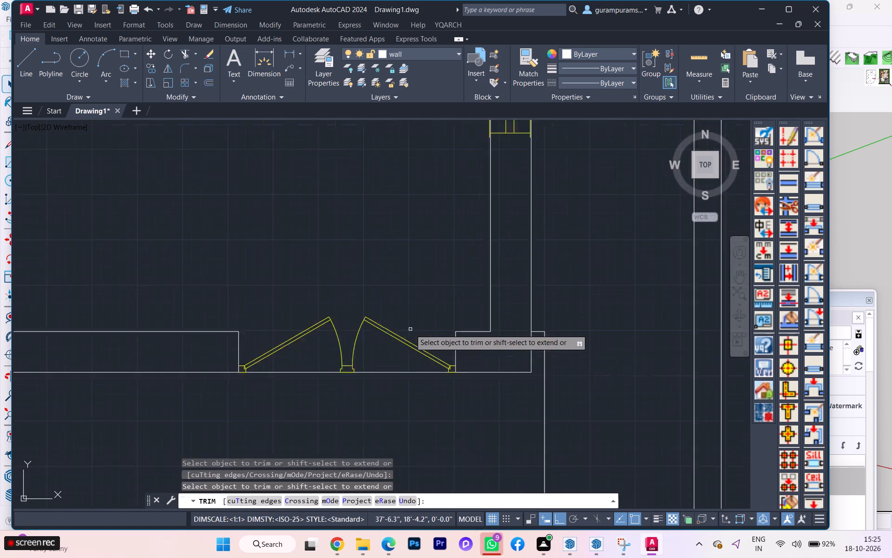
scroll(302, 345, down, 1)
scroll(346, 365, down, 1)
key(space)
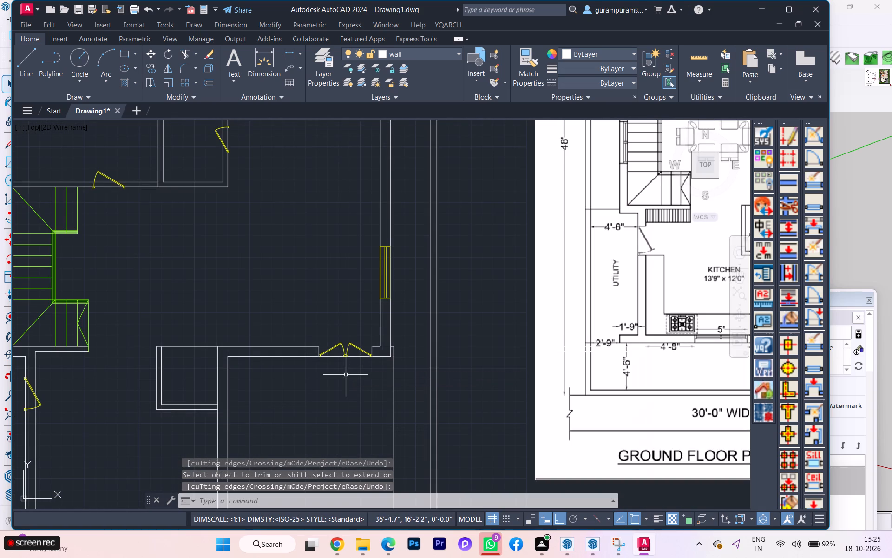
Compare the drawn plan with the reference image and examine the step and portico area outside the entrance door.
scroll(524, 321, down, 1)
scroll(485, 359, down, 1)
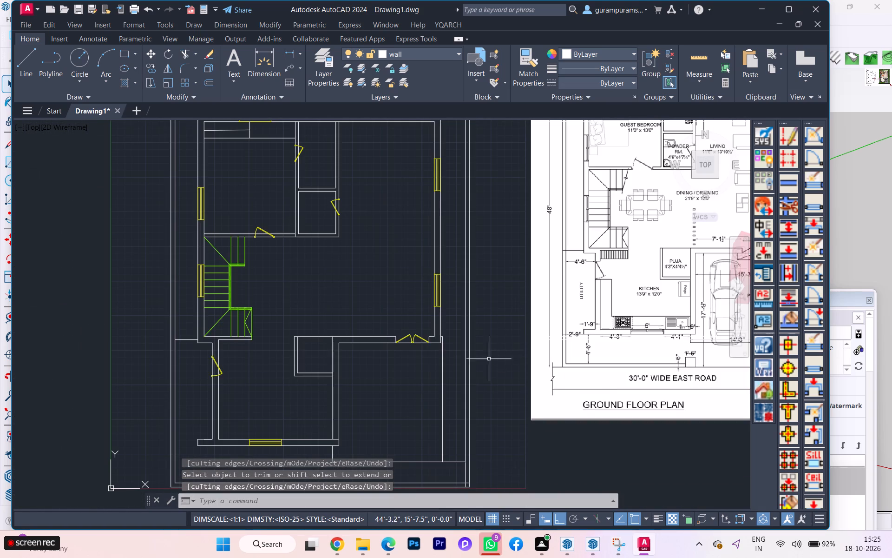
scroll(690, 279, up, 2)
scroll(668, 292, down, 1)
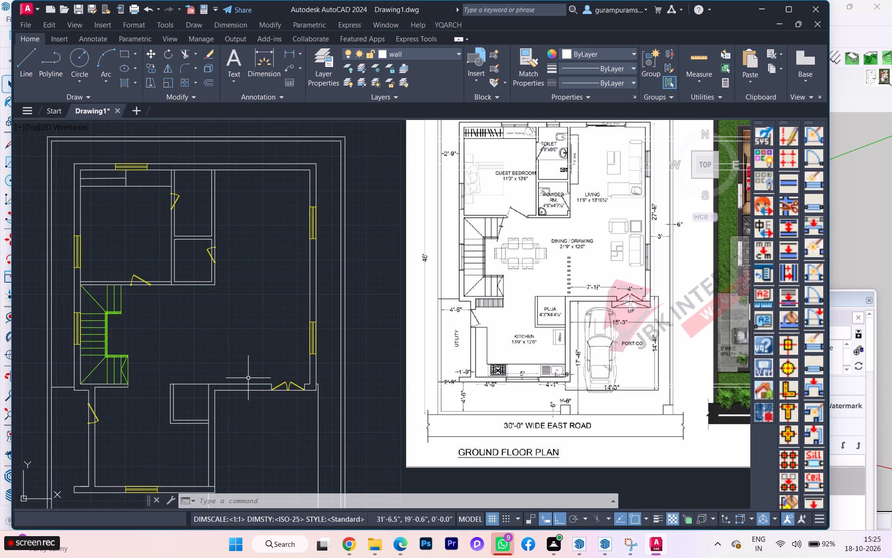
scroll(247, 378, down, 2)
scroll(505, 369, up, 1)
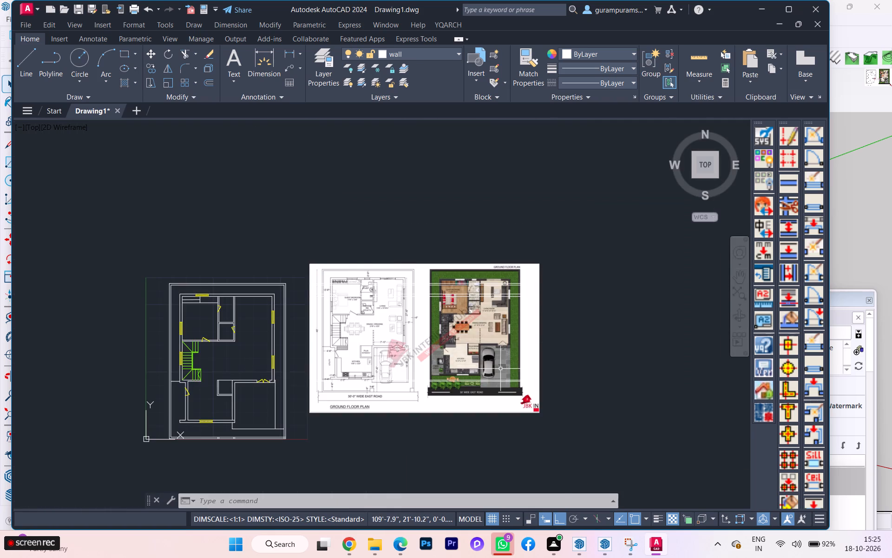
scroll(508, 369, up, 2)
scroll(494, 292, up, 2)
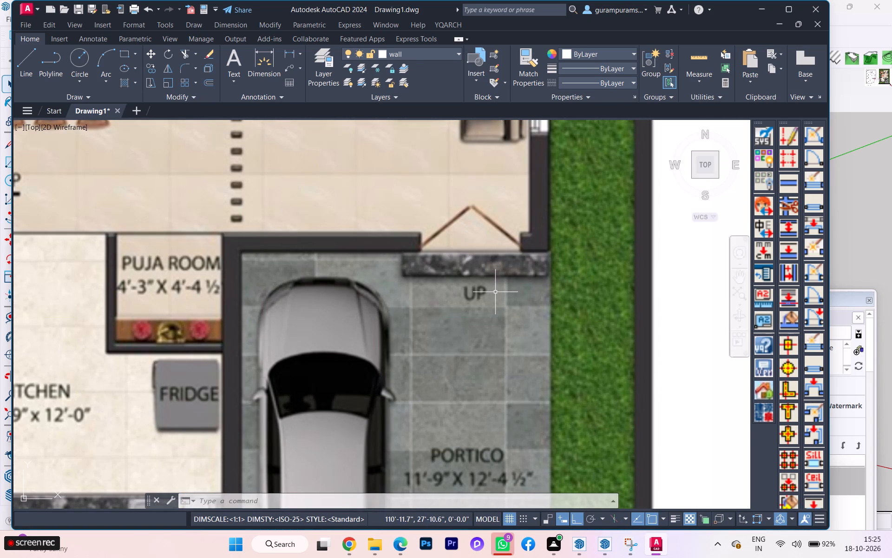
scroll(545, 297, down, 3)
scroll(589, 298, down, 1)
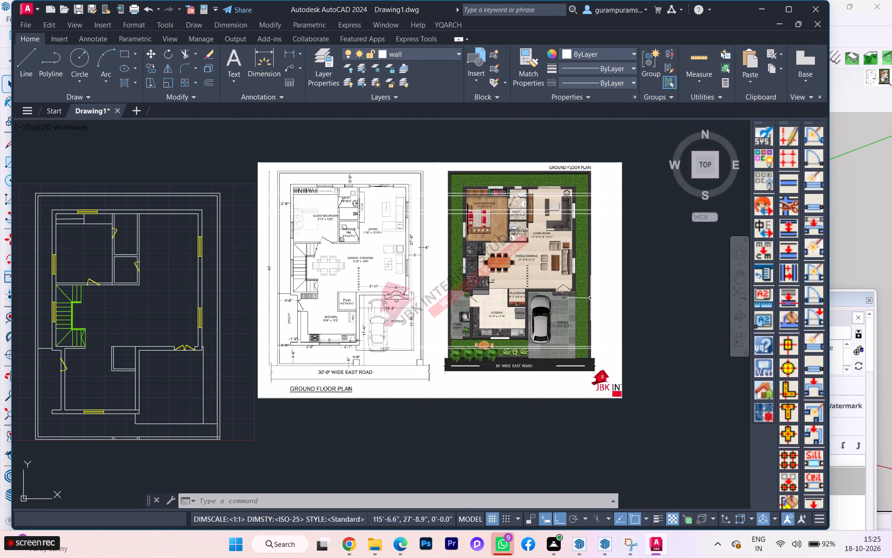
Draw the three-sided entrance step outline below the double entrance door, about 5'-1" wide and 1' deep, closing on the wall line.
key(l)
key(Return)
scroll(156, 379, up, 2)
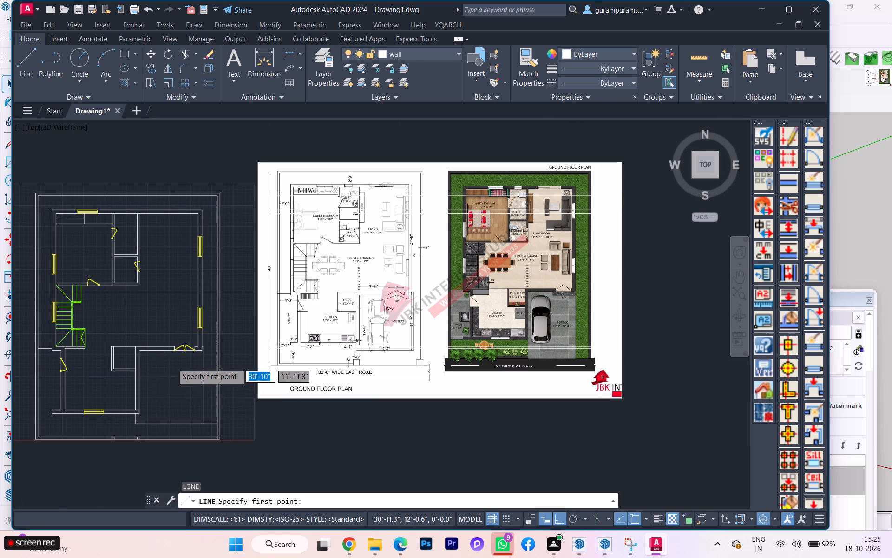
scroll(177, 360, up, 1)
scroll(199, 324, up, 1)
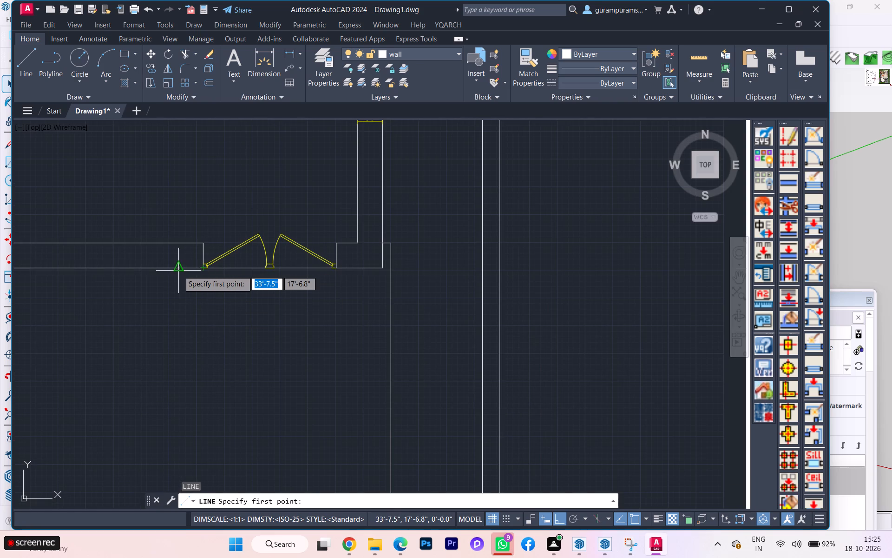
click(175, 272)
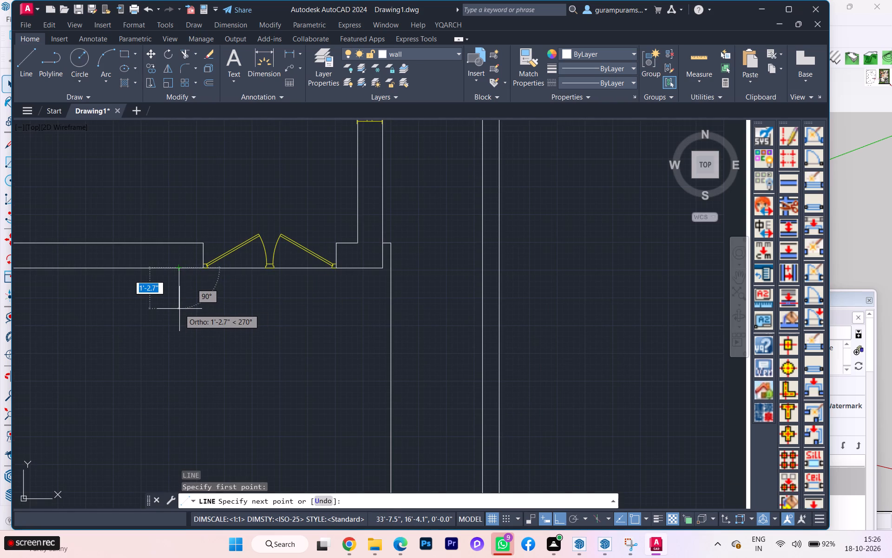
click(178, 302)
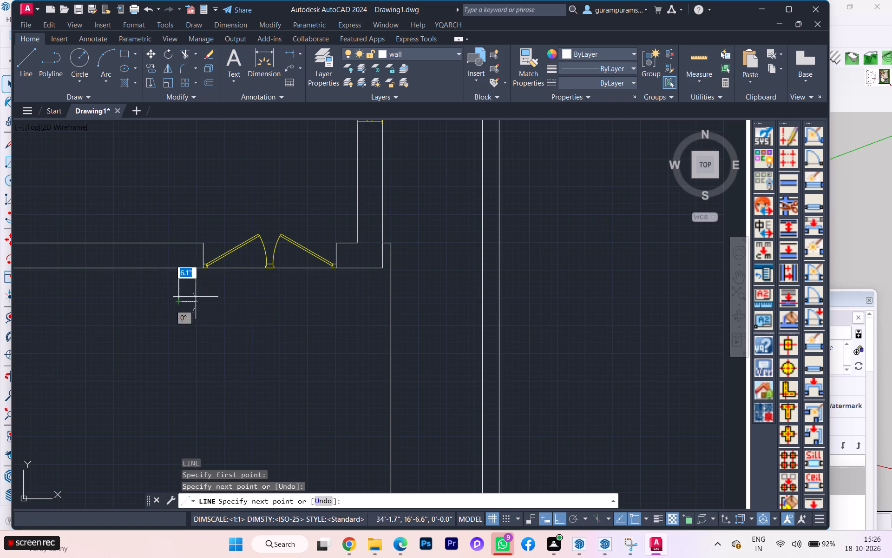
click(348, 298)
click(345, 266)
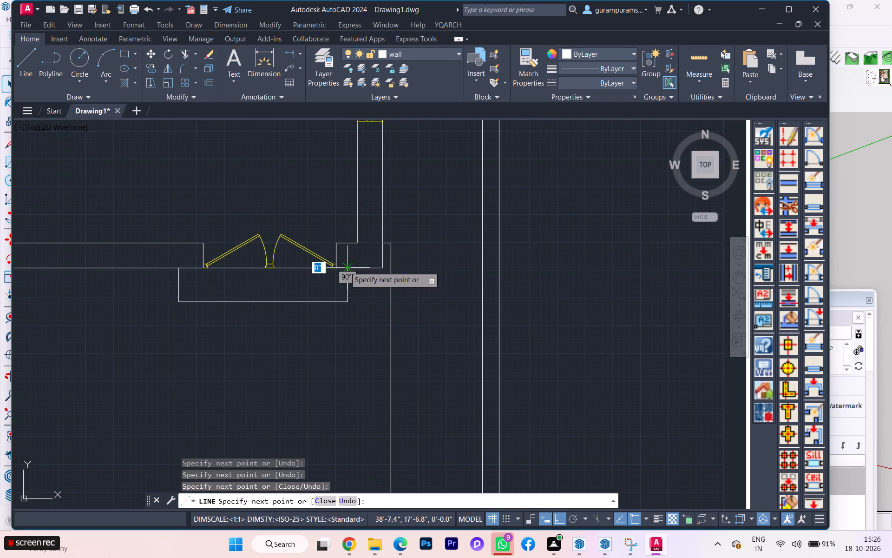
key(space)
scroll(347, 317, down, 2)
scroll(276, 340, down, 1)
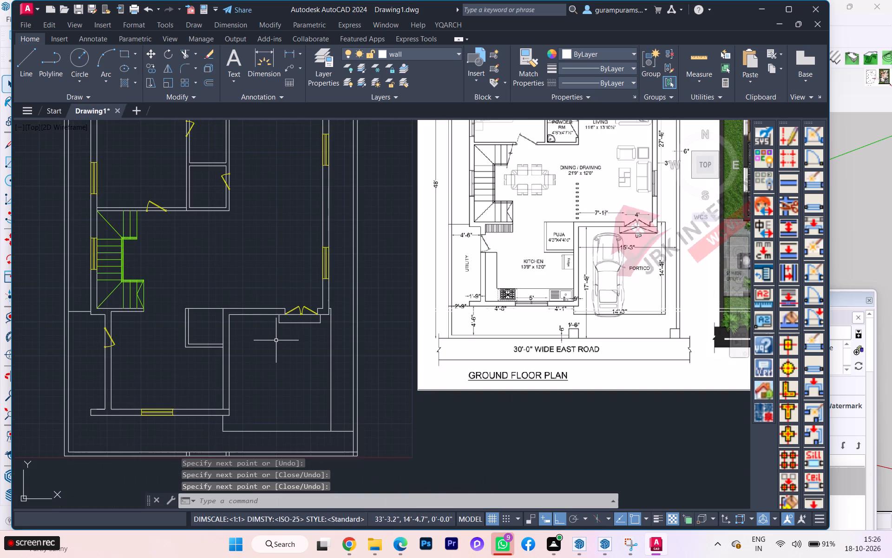
Draw two diagonal lines from the entrance step's outer corners meeting at the centre of the double door on the wall line.
key(l)
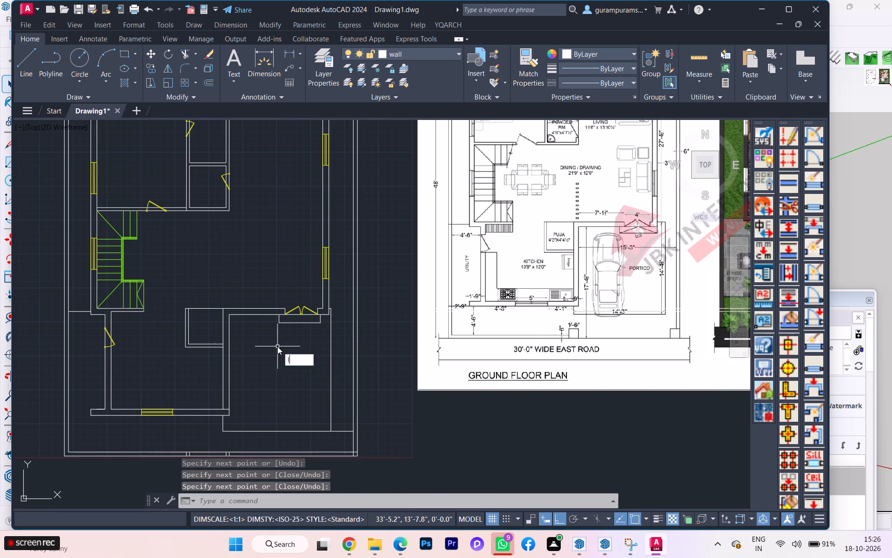
key(Return)
scroll(277, 346, up, 3)
click(277, 254)
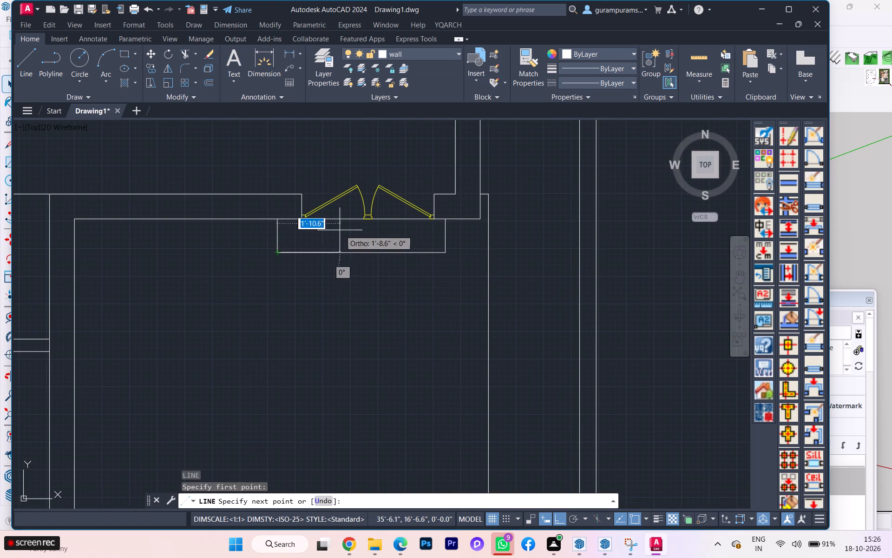
scroll(369, 220, up, 2)
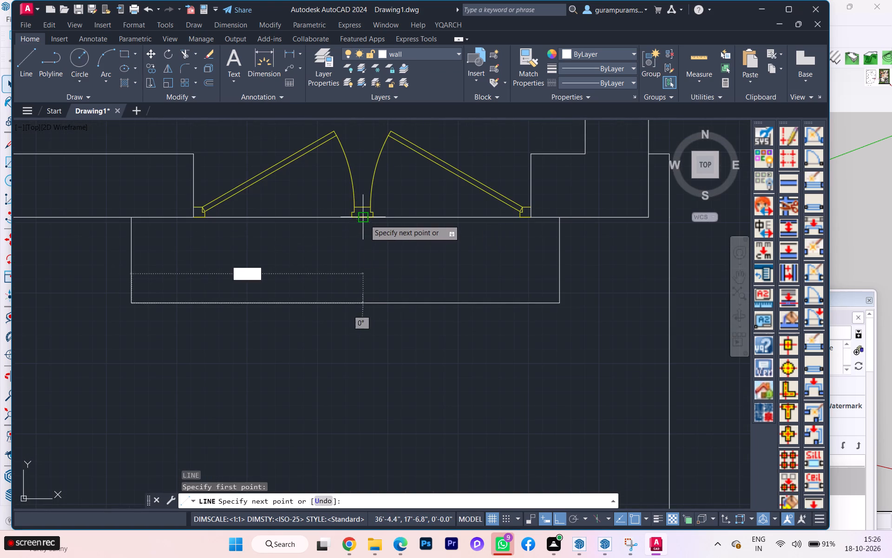
click(365, 219)
key(F8)
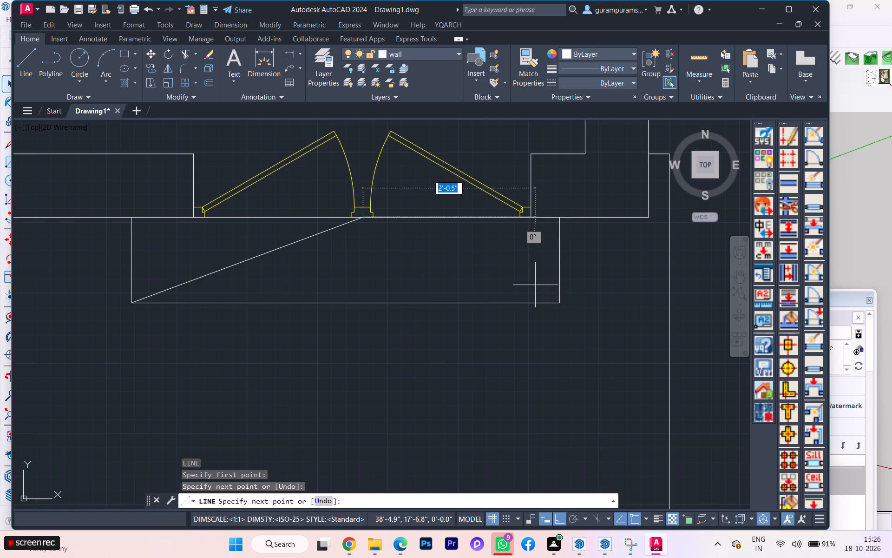
click(556, 303)
key(space)
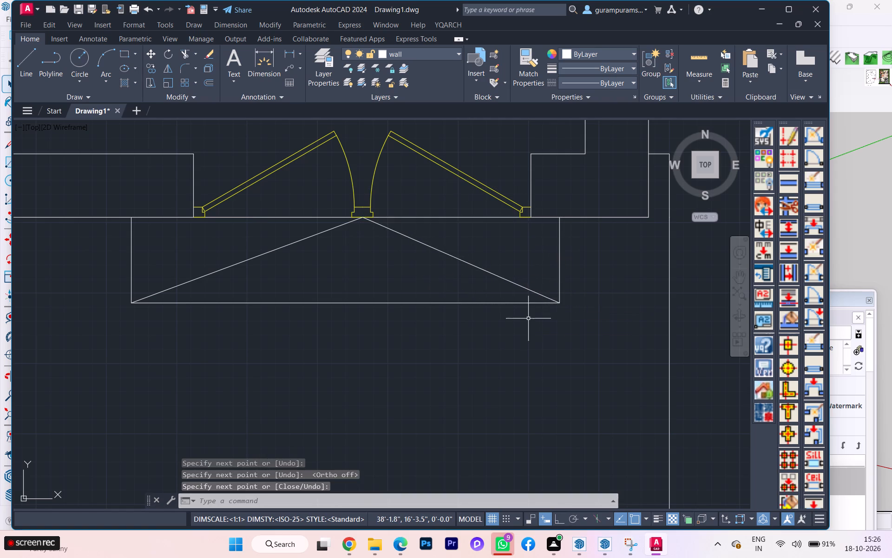
scroll(416, 346, down, 2)
key(F8)
scroll(308, 373, down, 1)
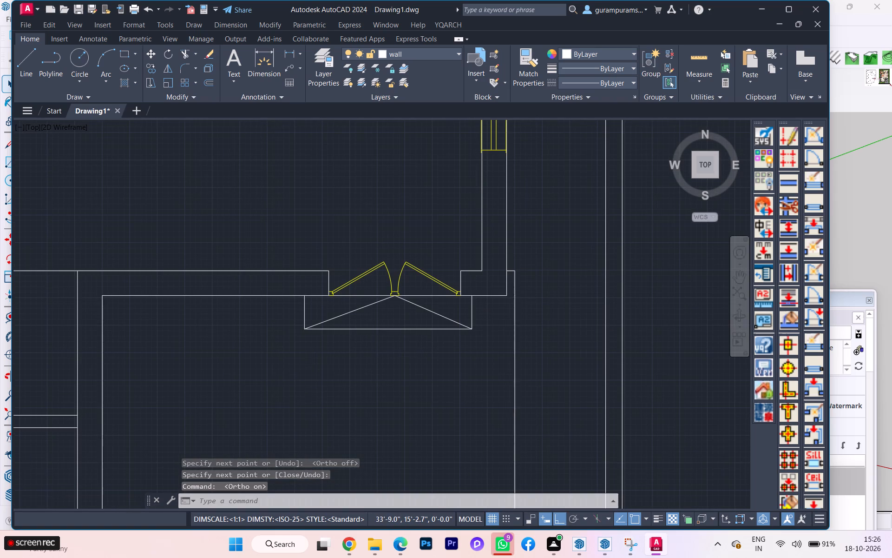
scroll(174, 345, down, 2)
scroll(309, 379, down, 1)
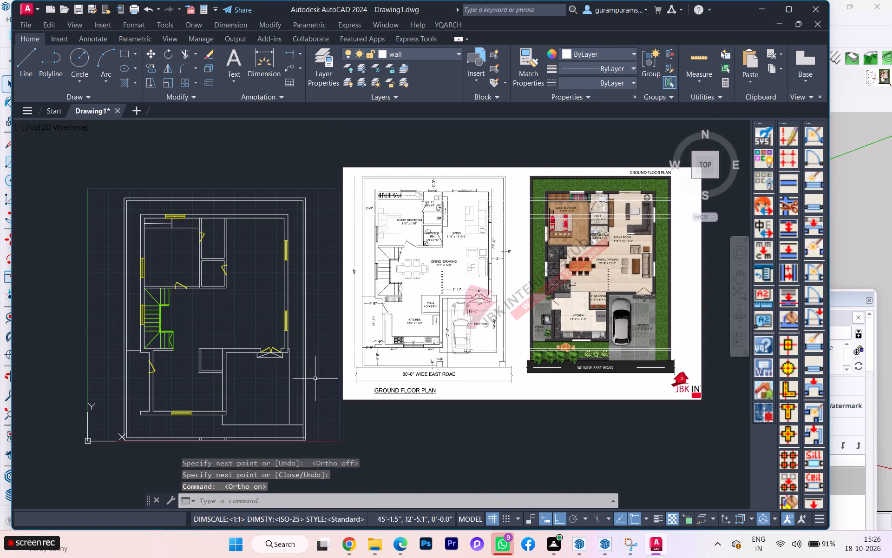
Draw a jamb line across the wall thickness at the upper end of the door between utility and kitchen.
scroll(512, 367, up, 1)
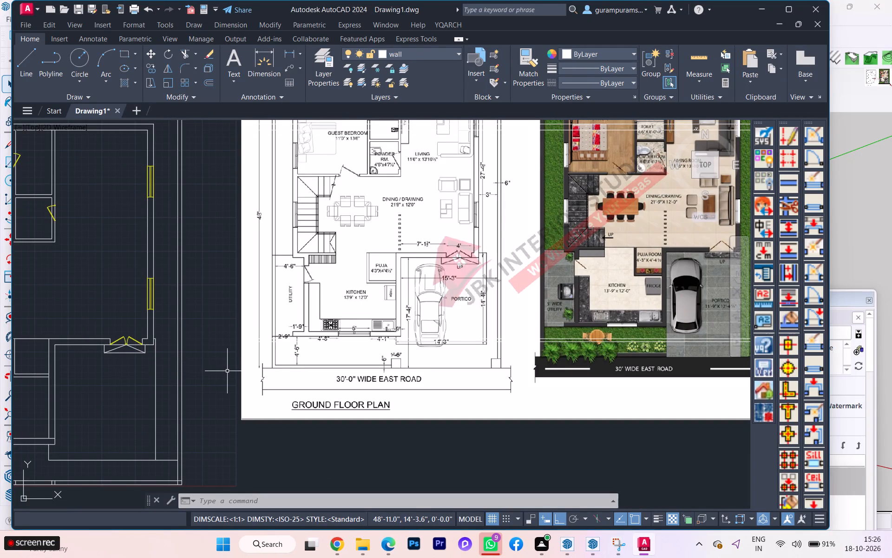
scroll(272, 377, down, 1)
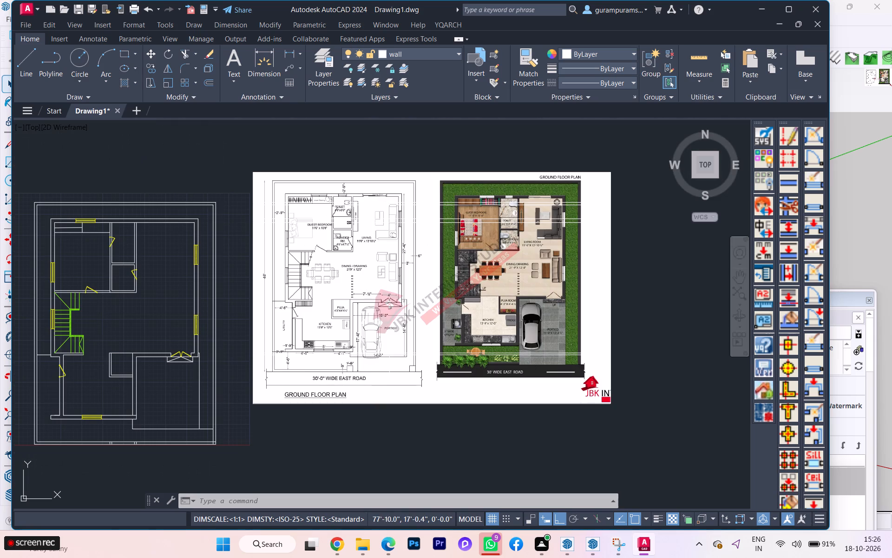
scroll(67, 352, up, 2)
scroll(185, 360, down, 1)
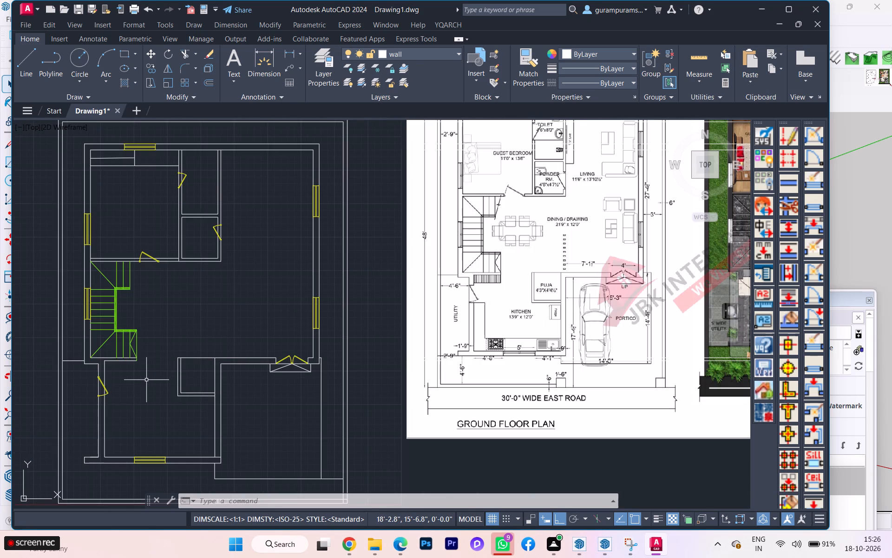
key(l)
key(Return)
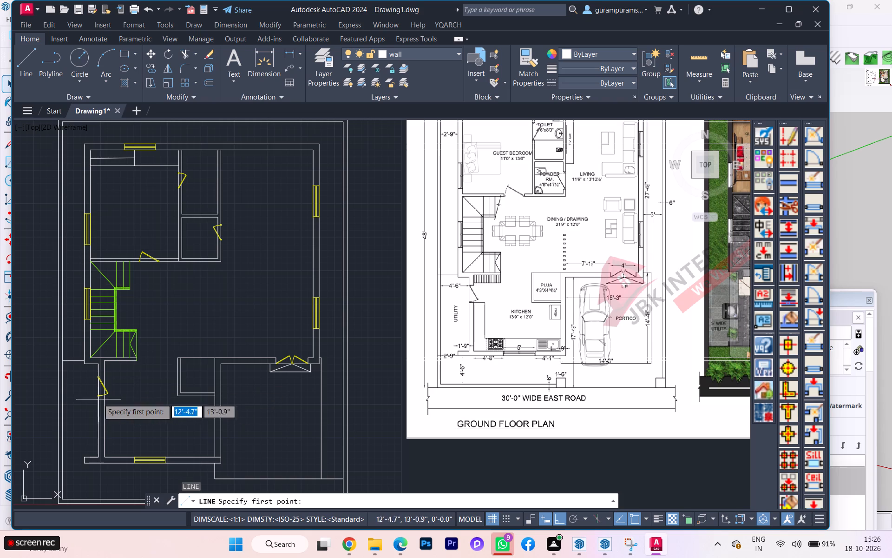
scroll(84, 387, up, 4)
scroll(136, 350, up, 2)
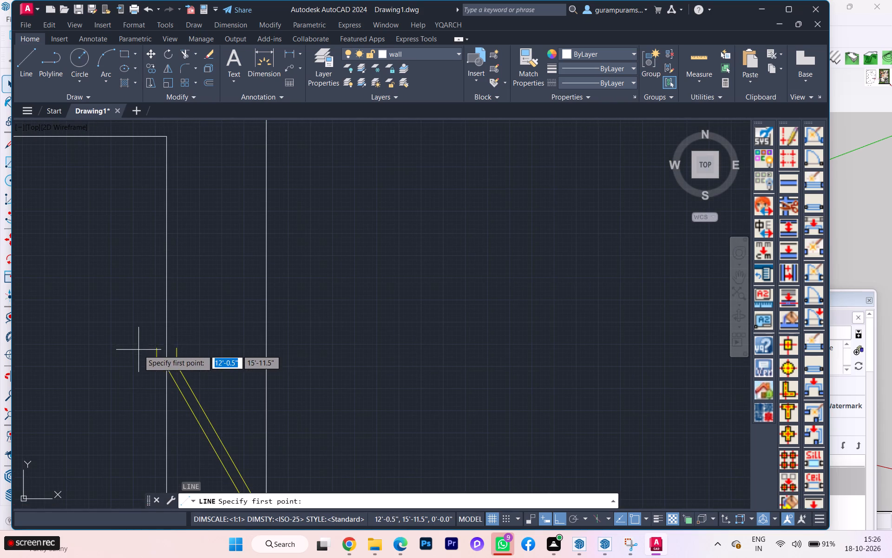
click(167, 348)
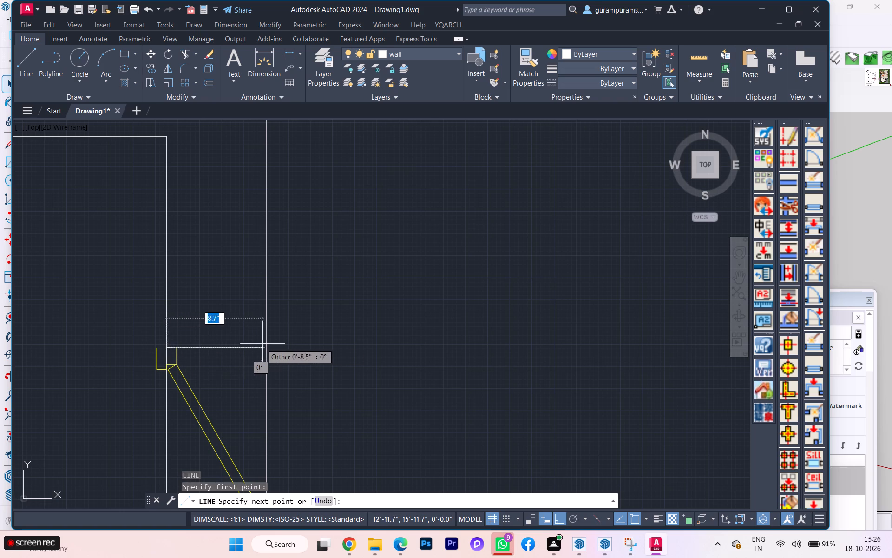
click(268, 346)
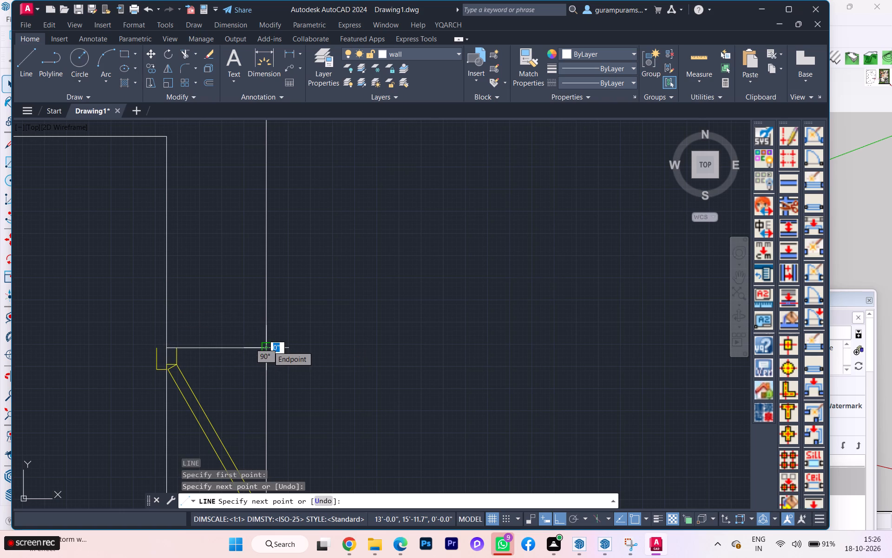
key(Return)
scroll(200, 294, down, 3)
Move the utility door horizontally into the wall so its upper frame corner sits on the jamb line's midpoint.
click(203, 355)
click(215, 343)
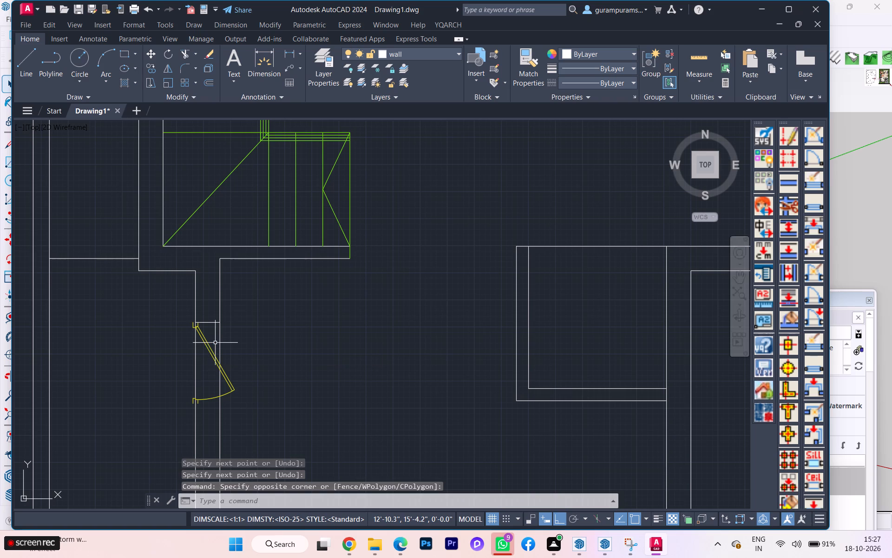
click(215, 343)
click(206, 346)
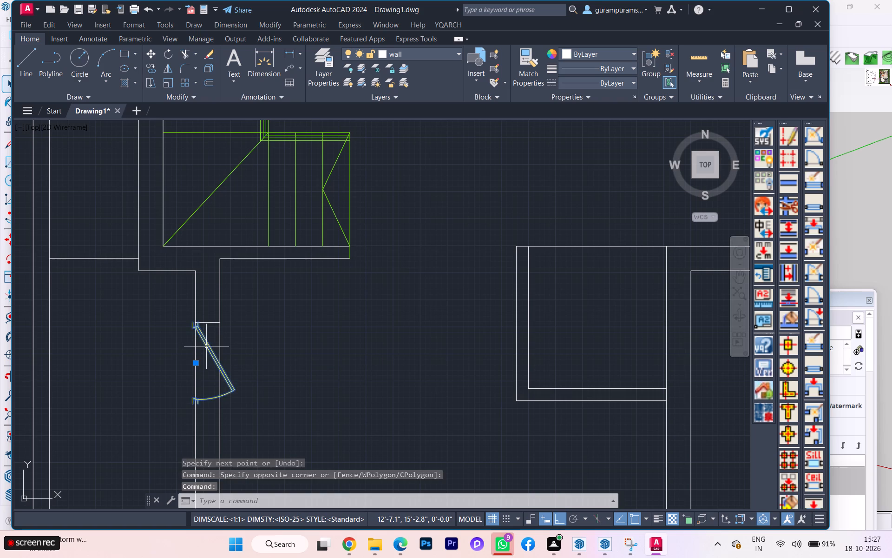
scroll(206, 346, up, 2)
key(m)
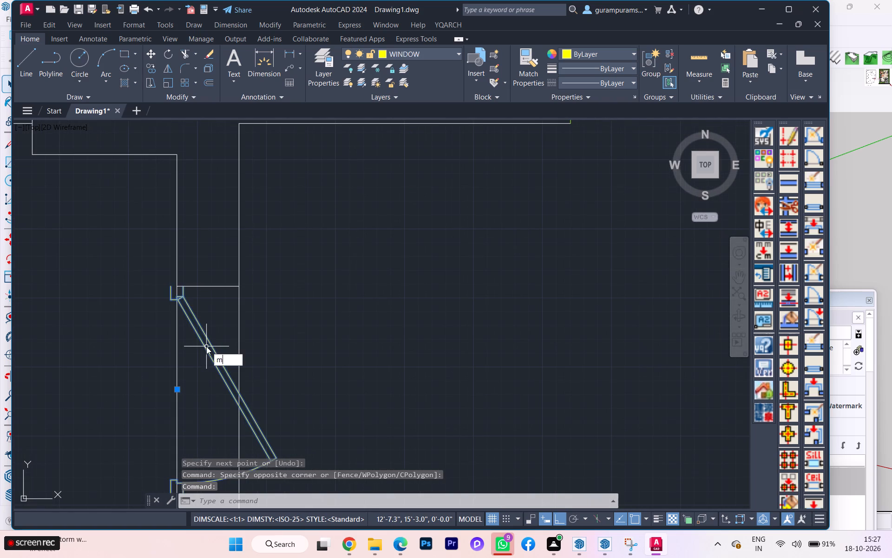
key(Return)
scroll(165, 297, up, 2)
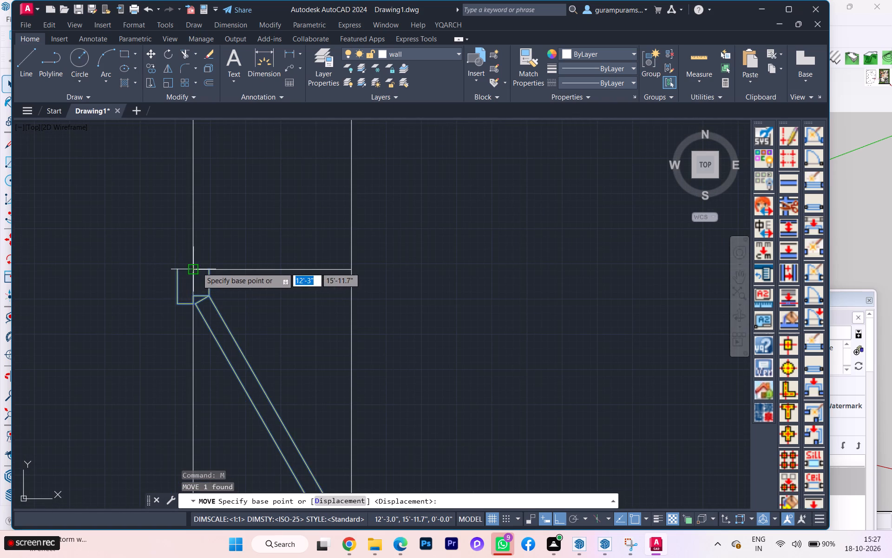
click(209, 271)
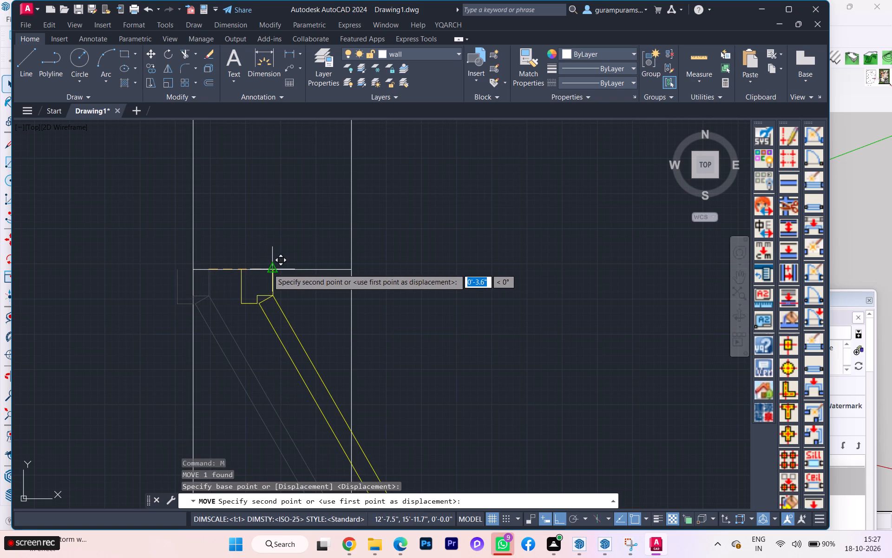
click(268, 269)
scroll(242, 217, down, 2)
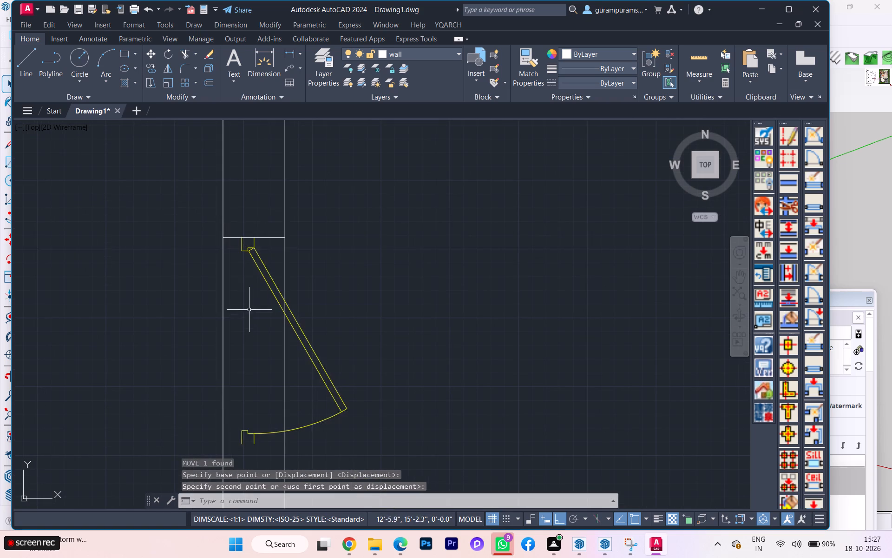
scroll(239, 299, down, 1)
Draw a jamb line at the utility door's lower frame and stretch its end to the outer wall line, spanning the full 9" thickness.
key(semicolon)
key(BackSpace)
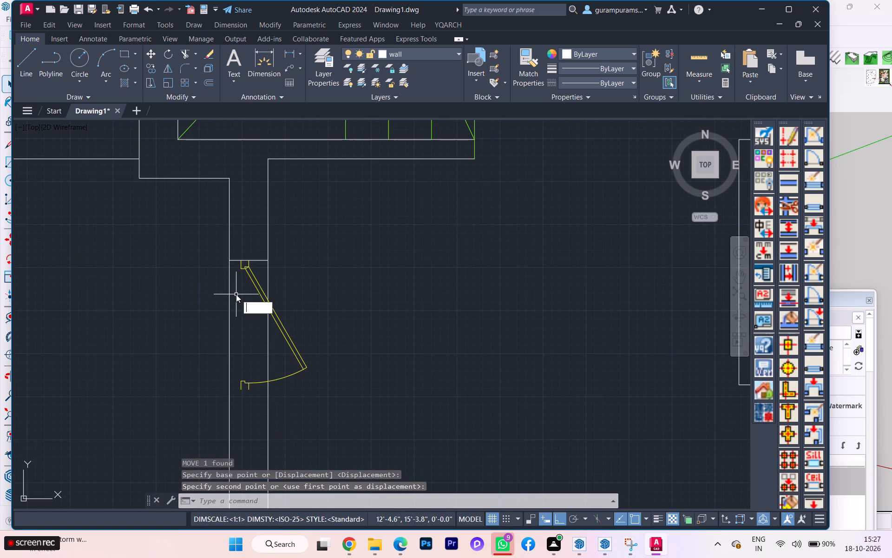
key(l)
key(Return)
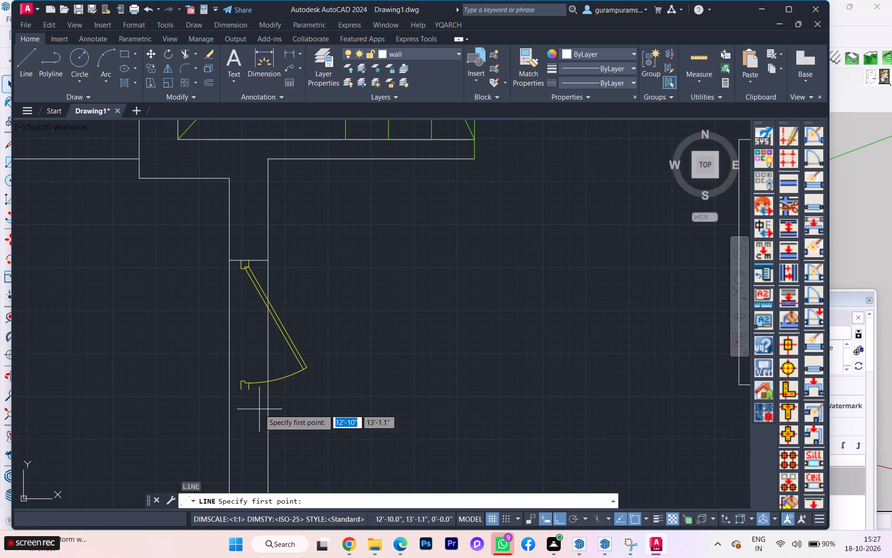
scroll(257, 414, up, 2)
scroll(211, 343, up, 1)
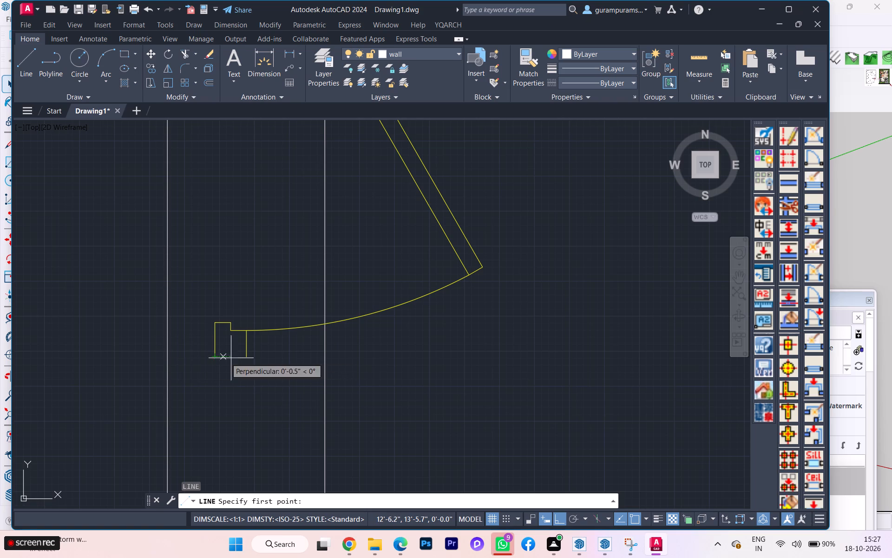
click(215, 358)
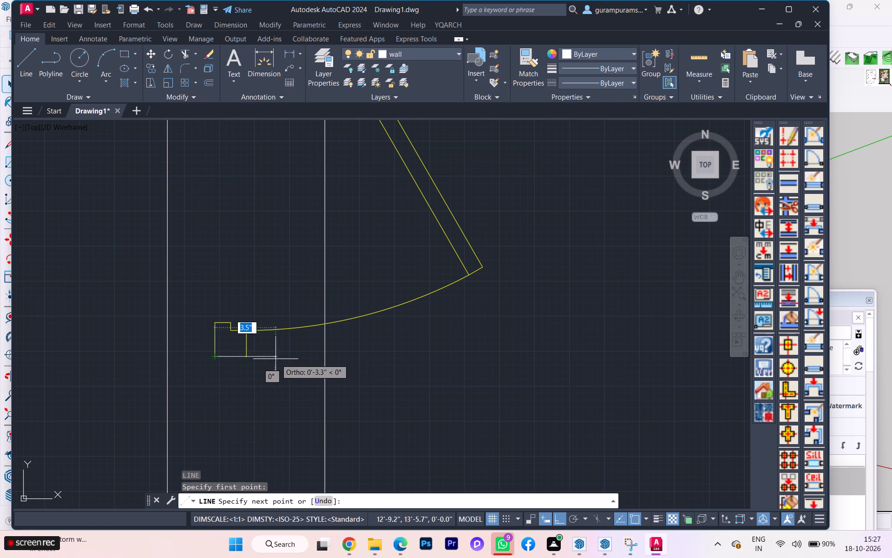
click(321, 358)
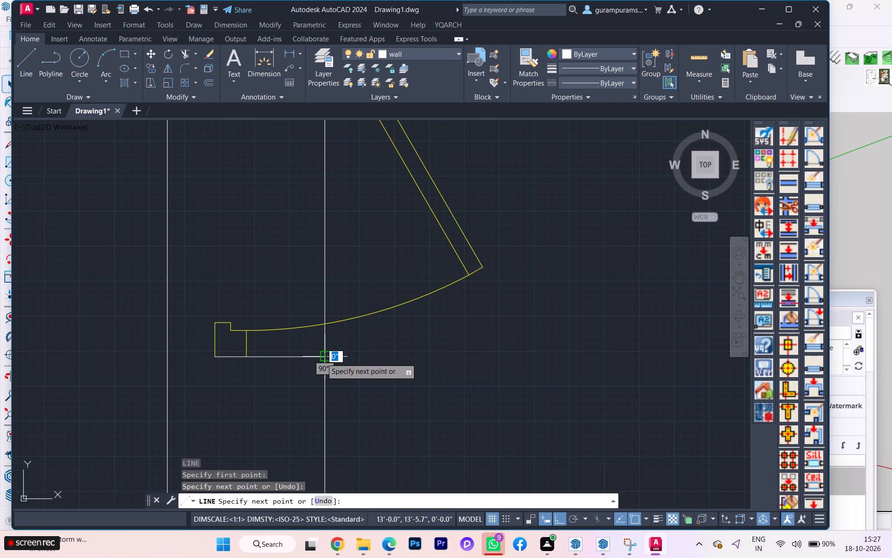
key(Return)
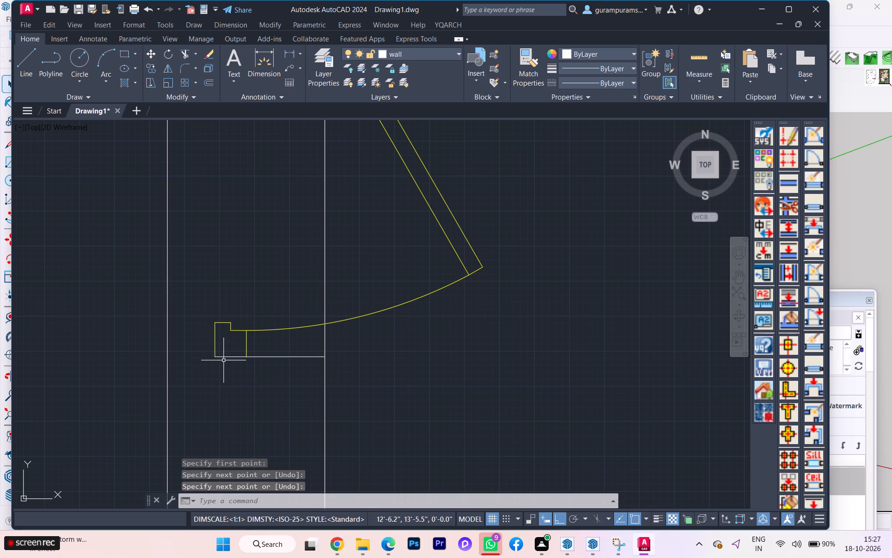
click(224, 357)
click(216, 359)
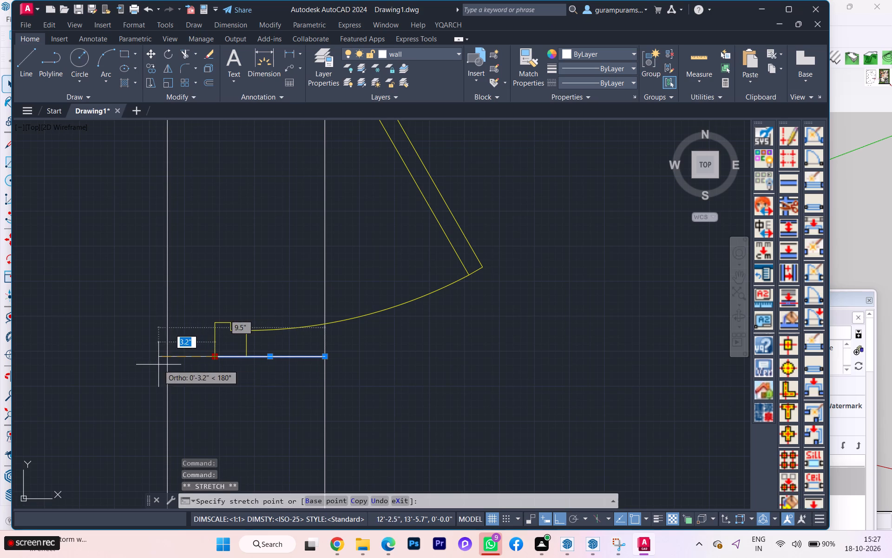
click(168, 359)
scroll(190, 360, down, 2)
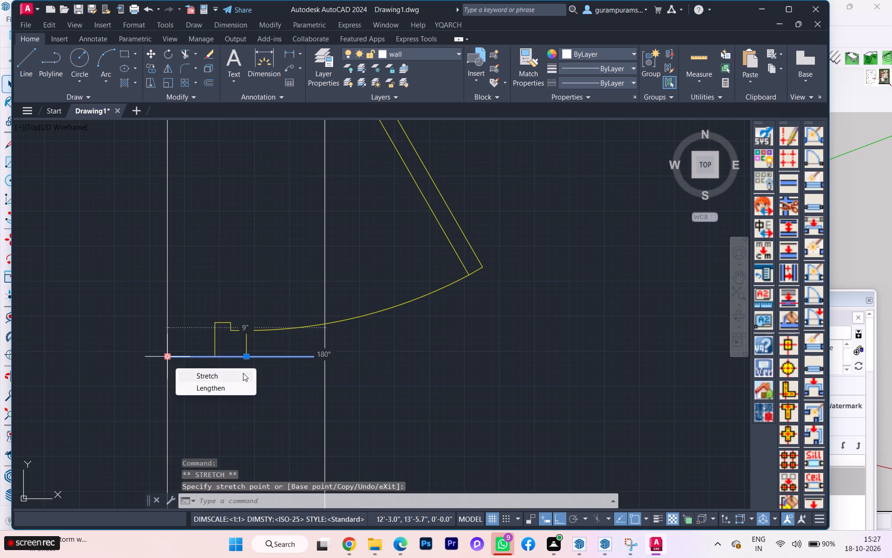
Trim the kitchen-side wall line between the utility door's upper jamb and the door leaf.
key(Escape)
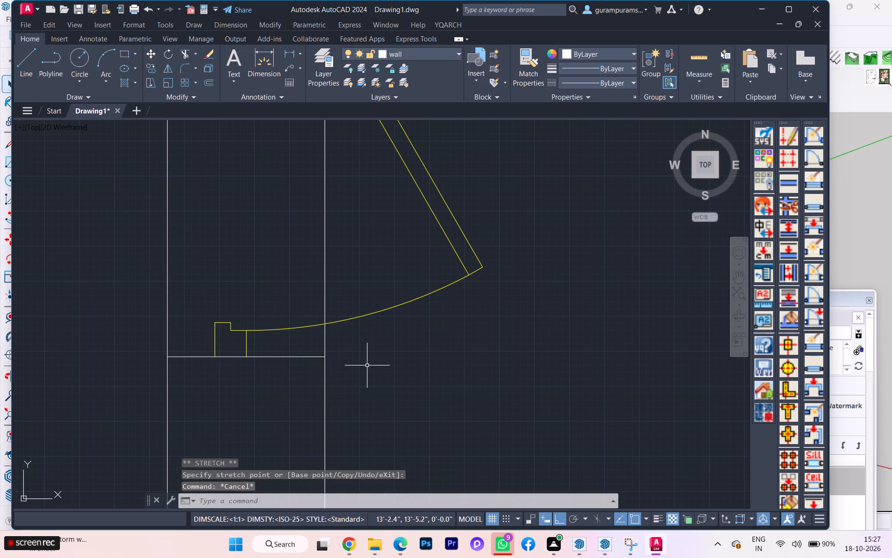
scroll(382, 386, down, 2)
scroll(326, 394, down, 2)
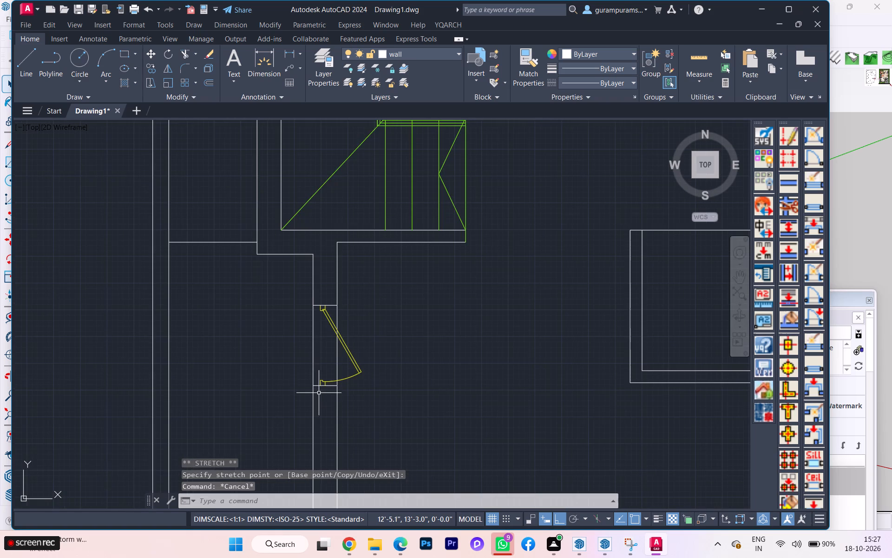
scroll(279, 393, down, 2)
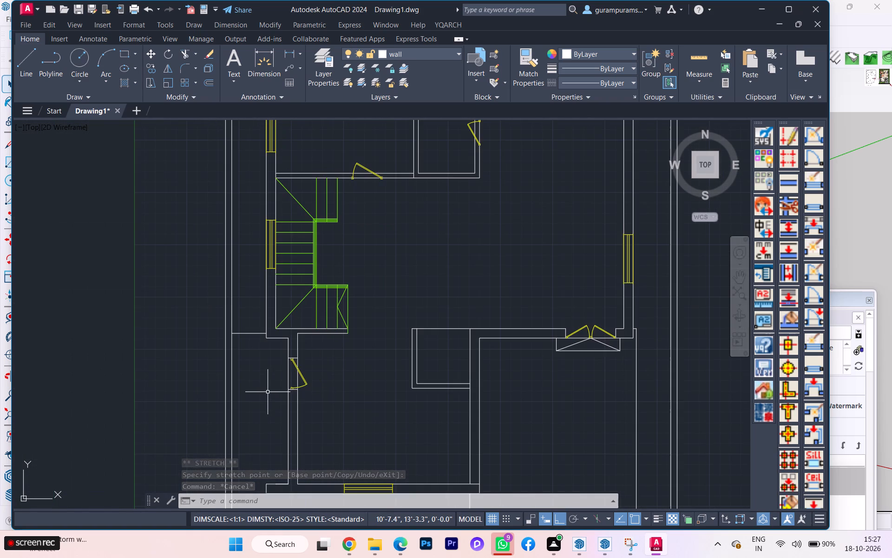
text(tr)
key(Return)
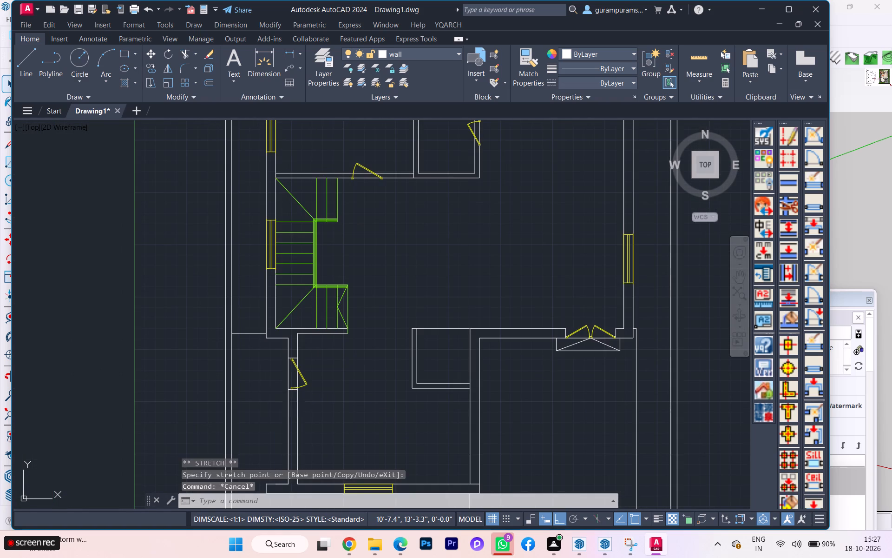
scroll(299, 372, up, 3)
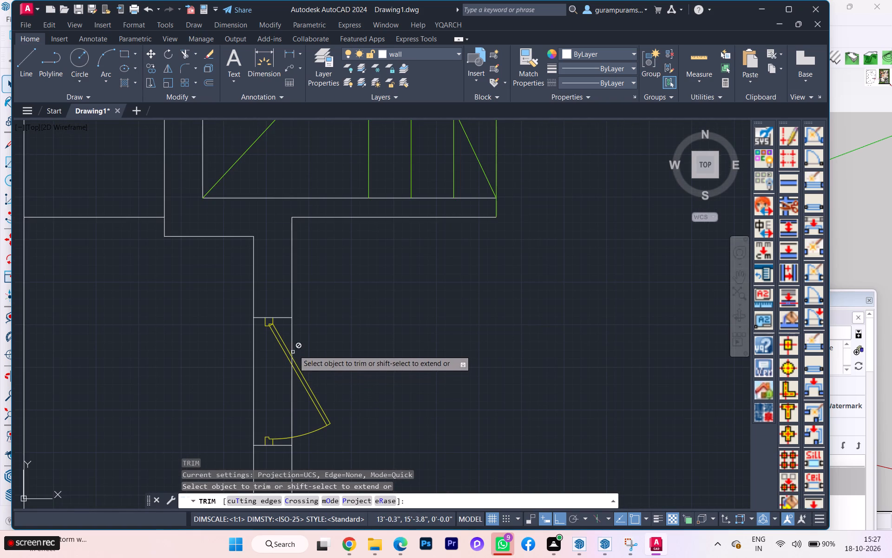
click(293, 348)
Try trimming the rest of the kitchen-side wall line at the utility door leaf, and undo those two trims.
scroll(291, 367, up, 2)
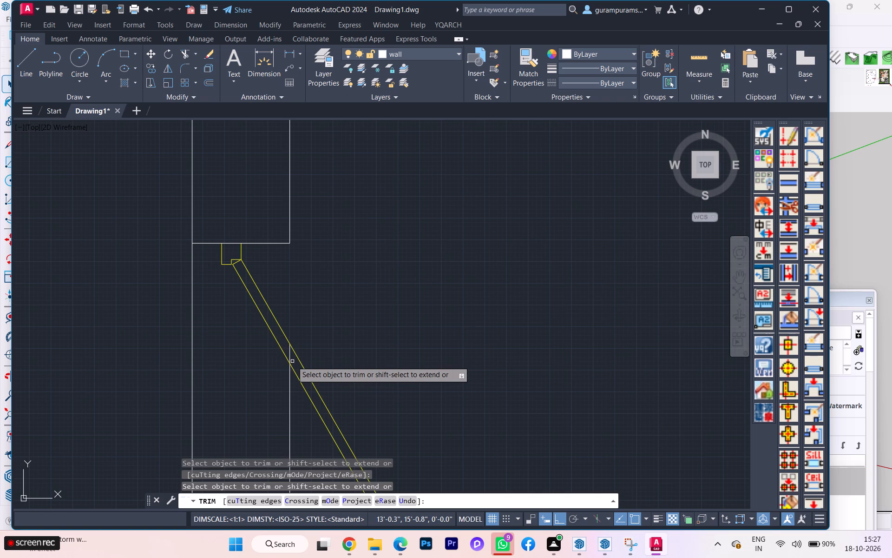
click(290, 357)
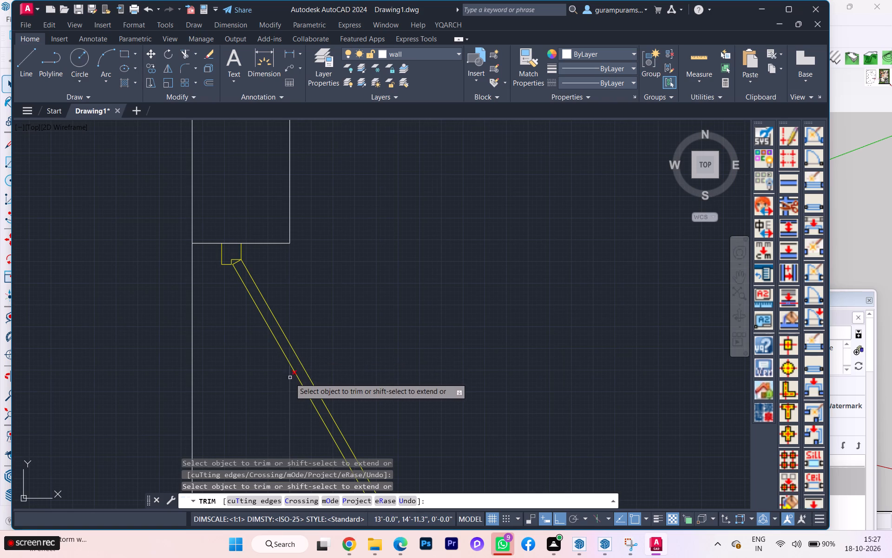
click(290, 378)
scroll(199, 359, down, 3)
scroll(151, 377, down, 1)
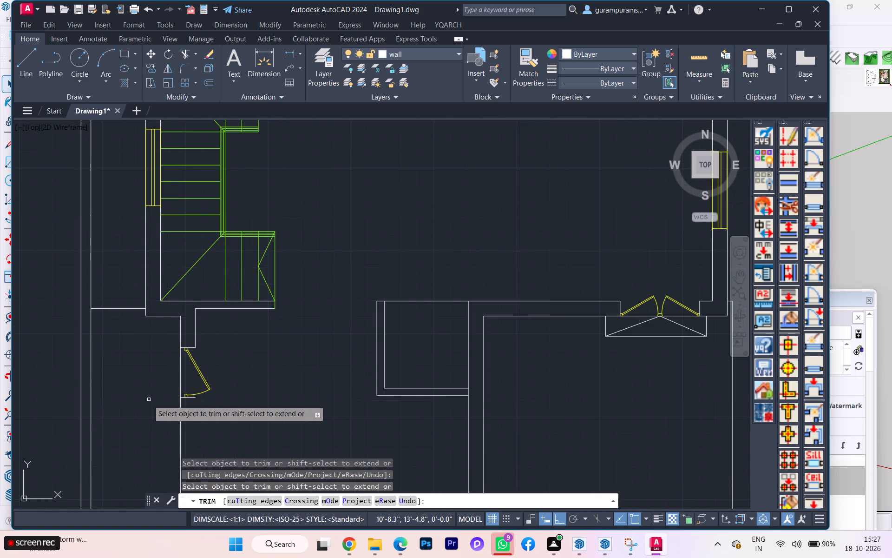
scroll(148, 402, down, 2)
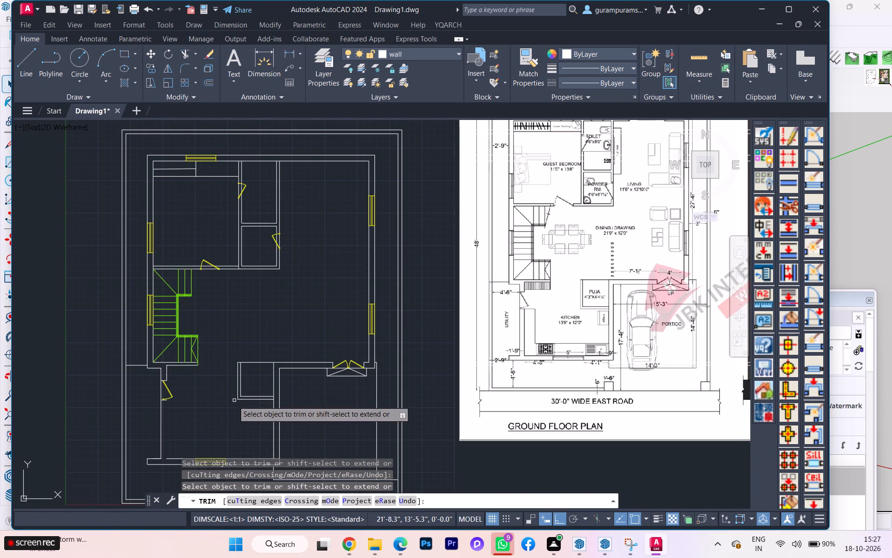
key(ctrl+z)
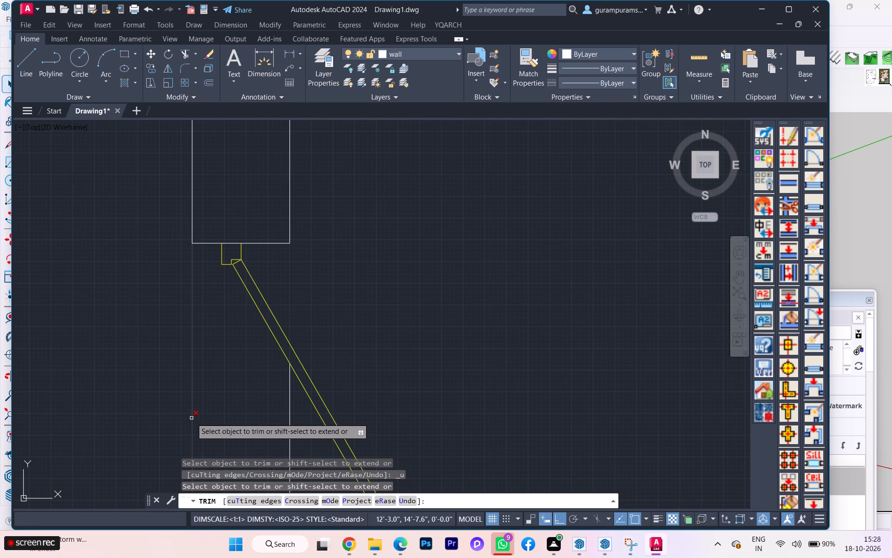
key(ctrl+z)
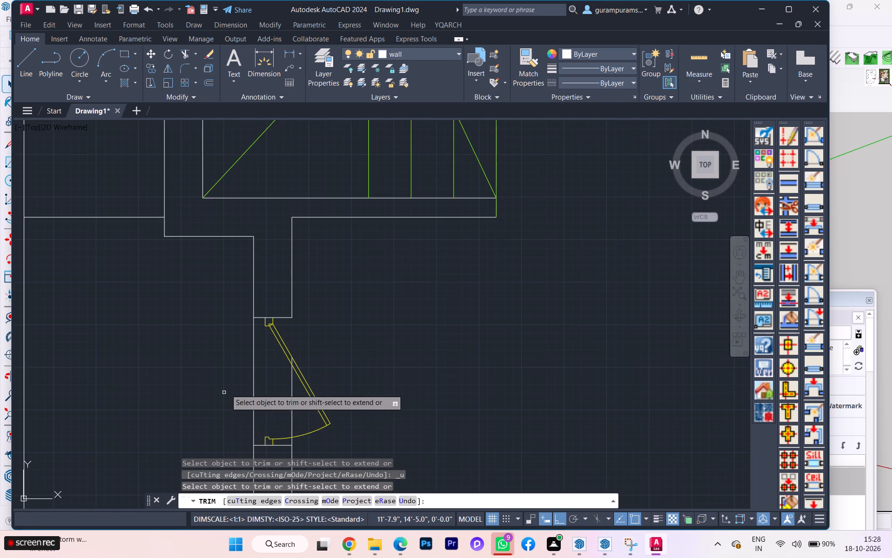
Trim the remaining kitchen-side wall line segments across the utility door opening: below the leaf, inside the leaf, and between swing arc and lower jamb.
scroll(237, 379, down, 1)
scroll(281, 410, up, 3)
click(239, 399)
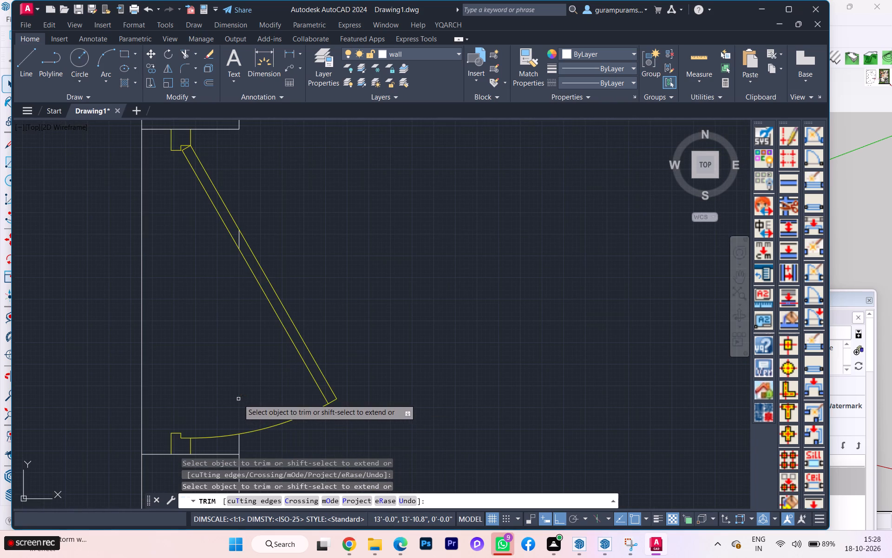
scroll(231, 255, up, 1)
click(244, 233)
scroll(236, 241, down, 2)
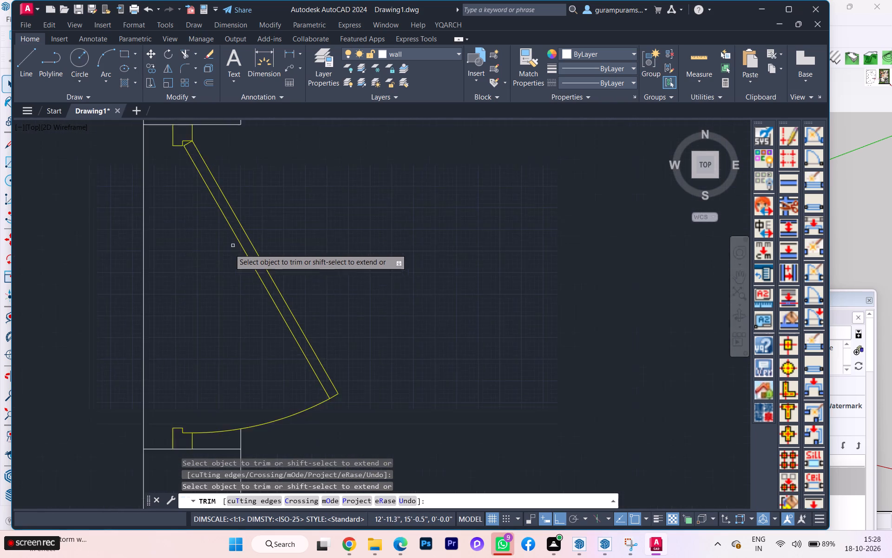
scroll(233, 354, up, 3)
click(230, 377)
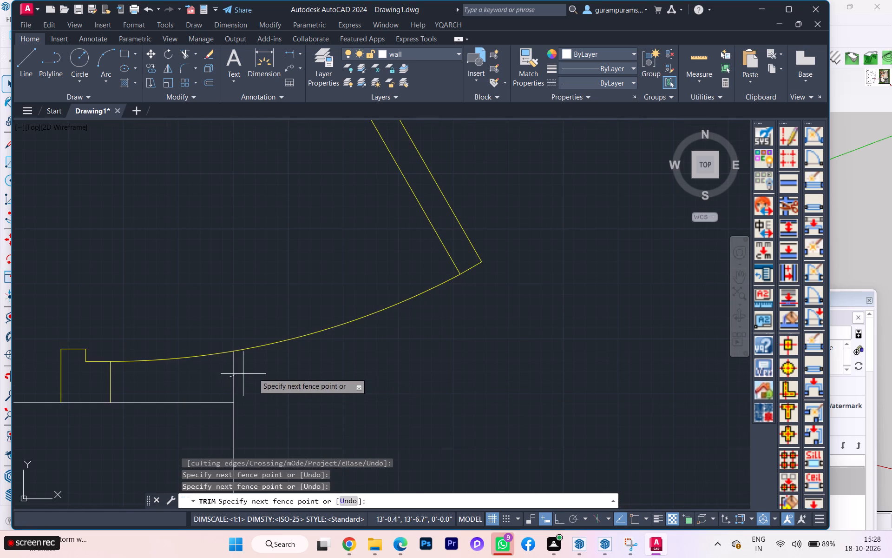
click(254, 372)
scroll(191, 365, down, 4)
scroll(92, 385, down, 3)
scroll(71, 394, up, 1)
scroll(72, 395, down, 1)
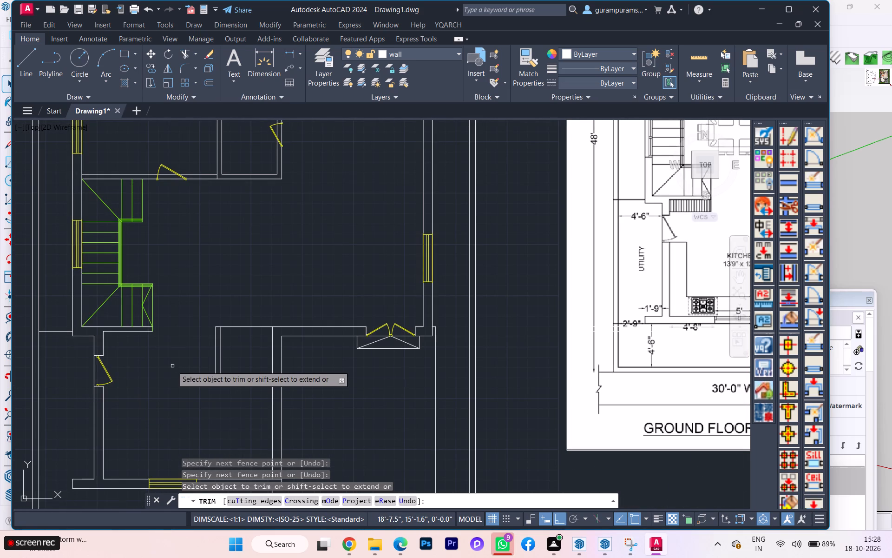
scroll(134, 369, down, 1)
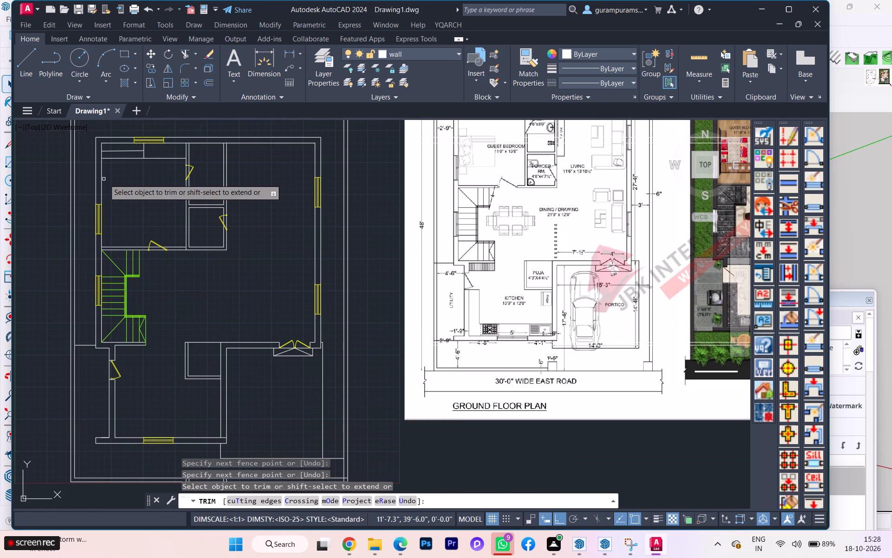
key(Escape)
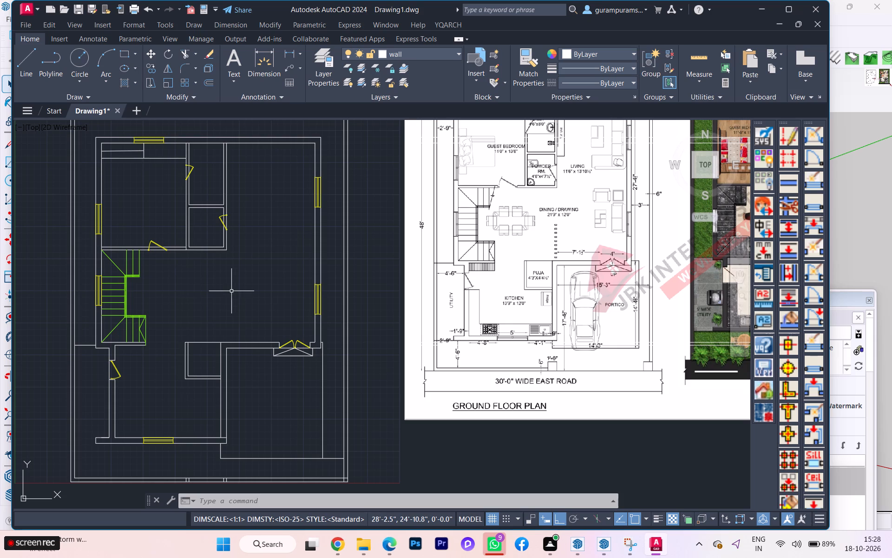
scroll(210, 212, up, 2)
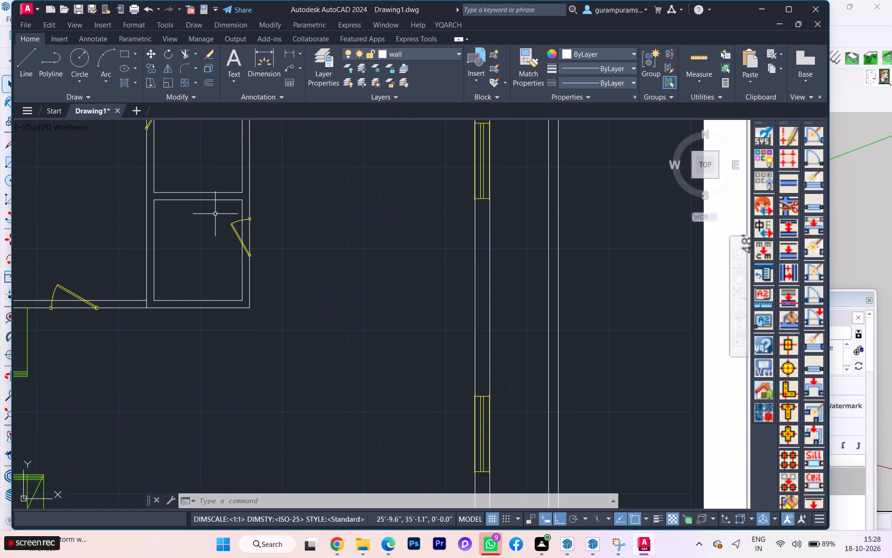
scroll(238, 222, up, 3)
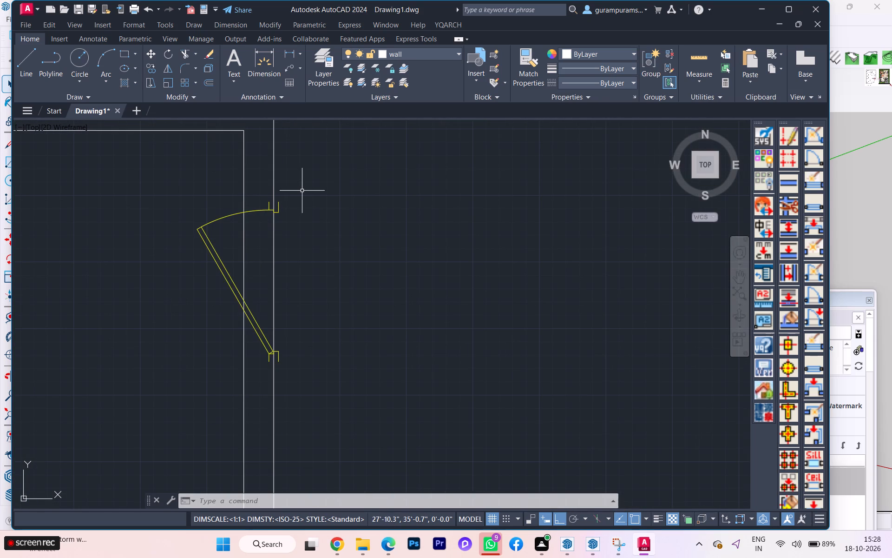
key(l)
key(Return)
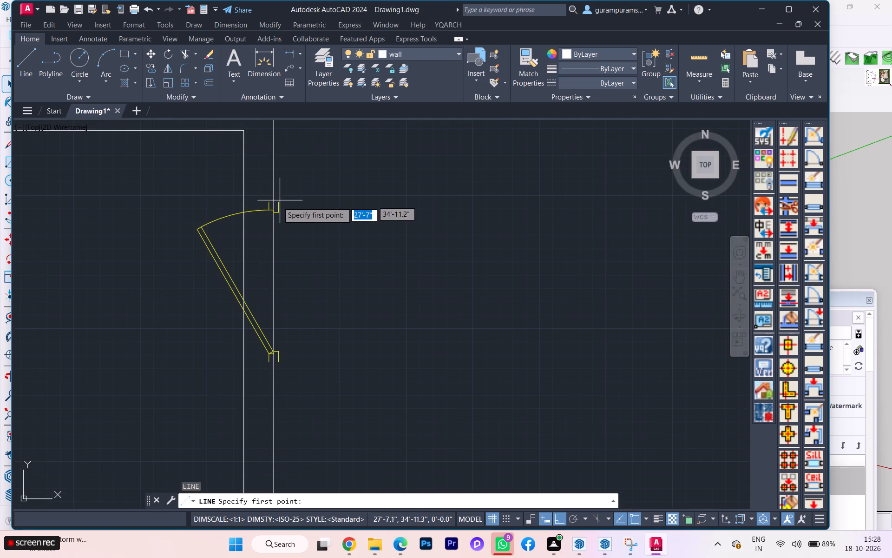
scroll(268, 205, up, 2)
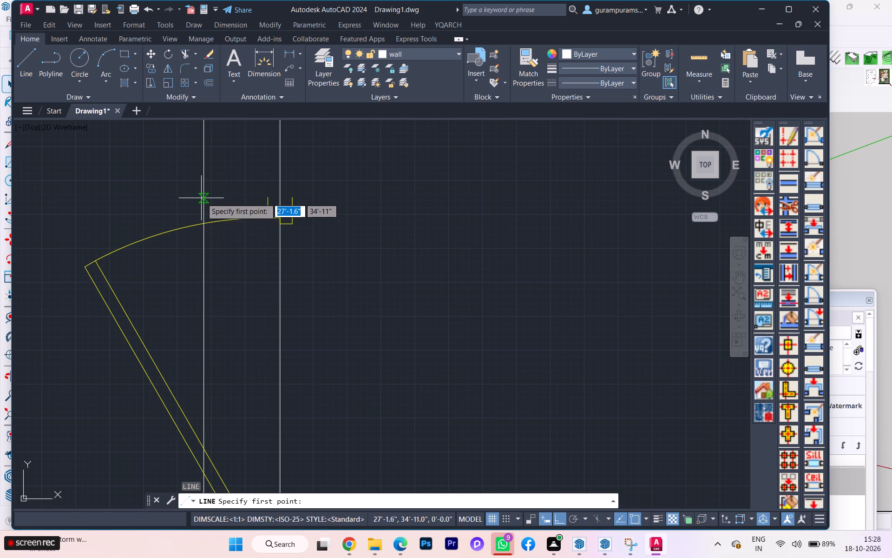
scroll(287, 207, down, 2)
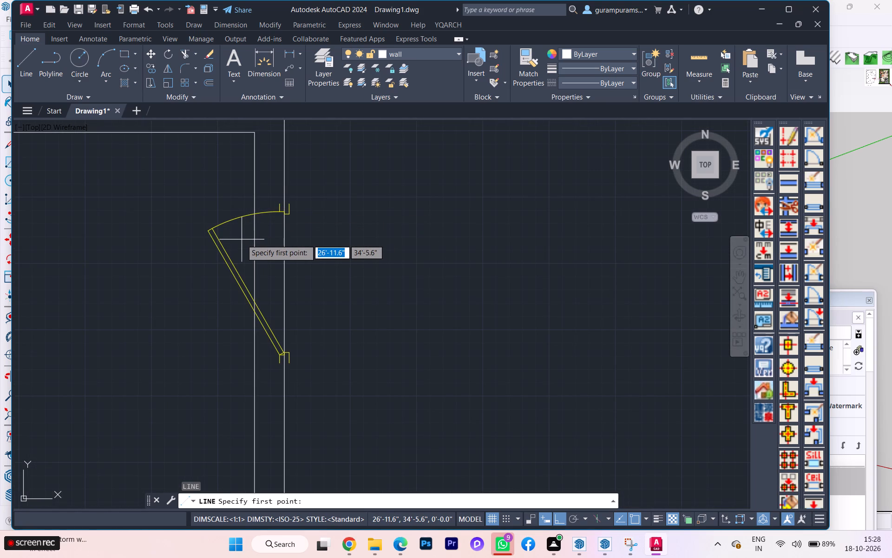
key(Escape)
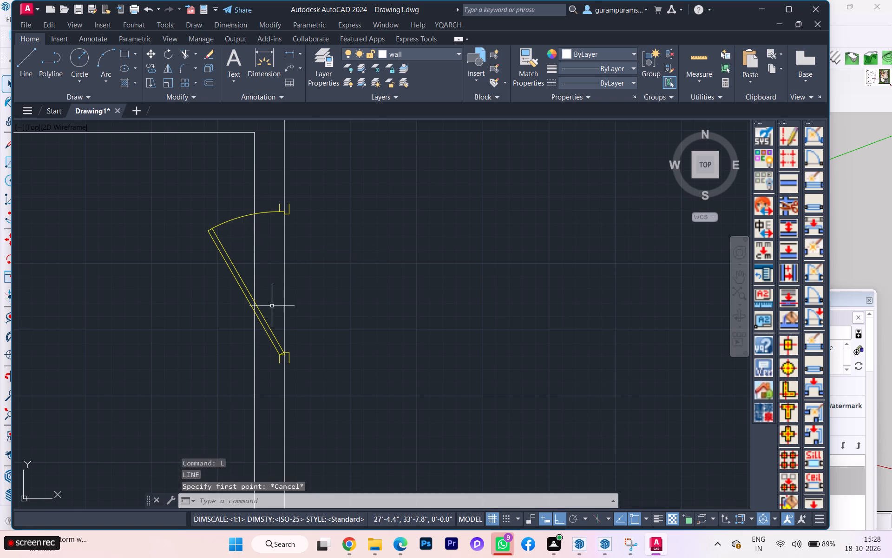
Move the powder room door horizontally about 2" into the wall so its frame sits within the wall thickness.
scroll(271, 312, down, 1)
click(269, 323)
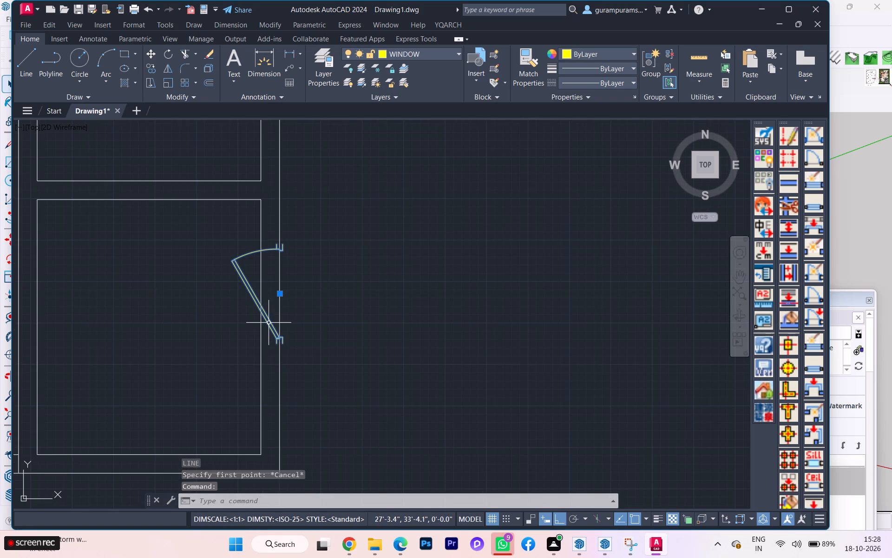
key(m)
key(Return)
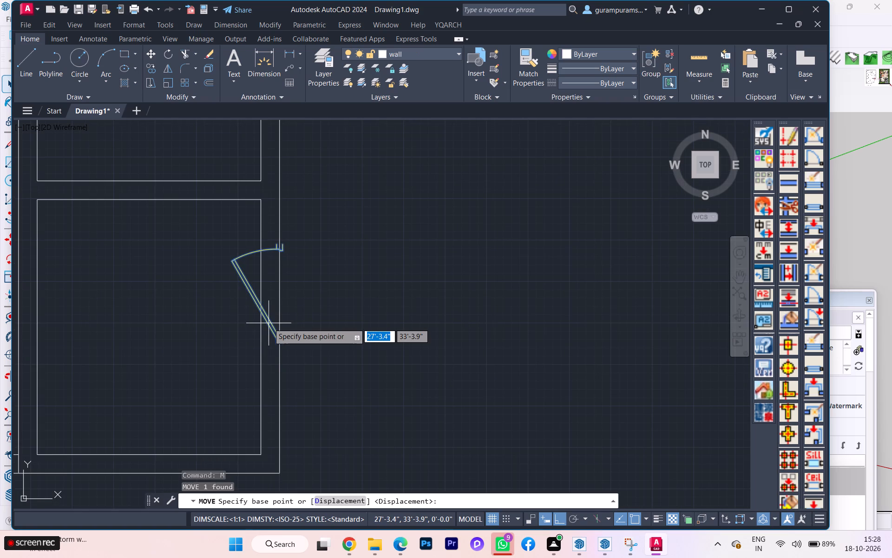
scroll(305, 350, up, 2)
scroll(262, 332, up, 1)
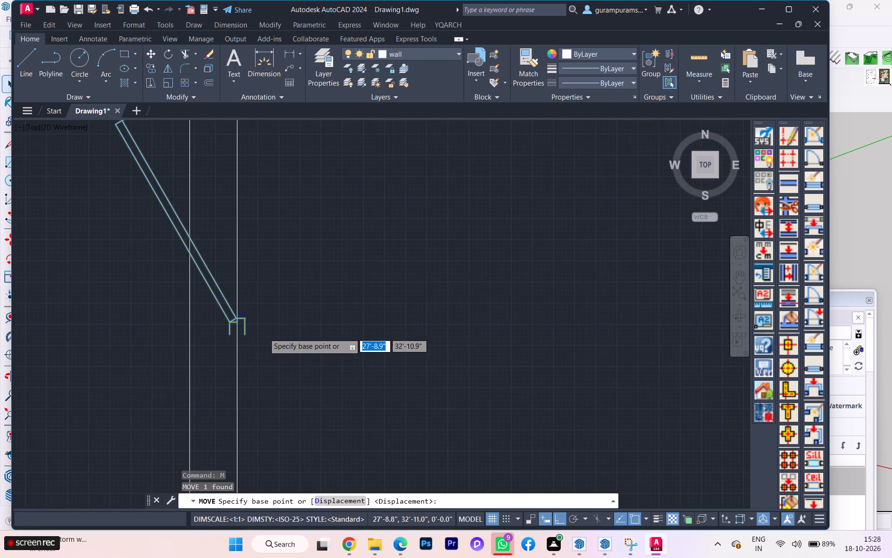
scroll(250, 329, up, 1)
click(223, 340)
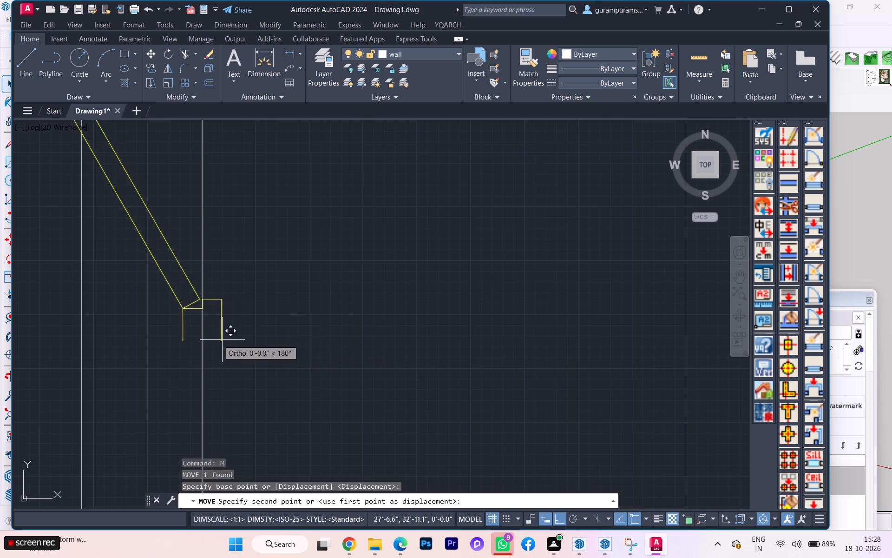
click(158, 342)
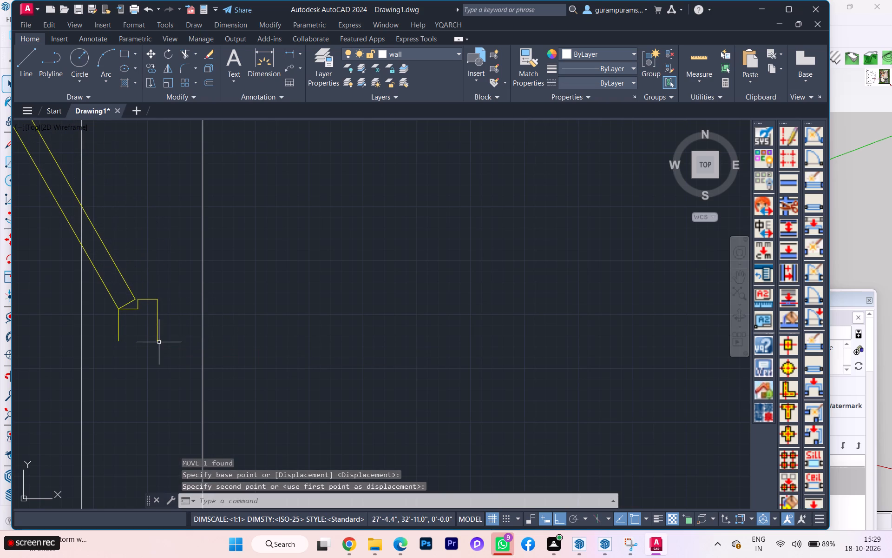
Draw a jamb line across the wall at the powder room door's upper frame.
scroll(215, 350, down, 4)
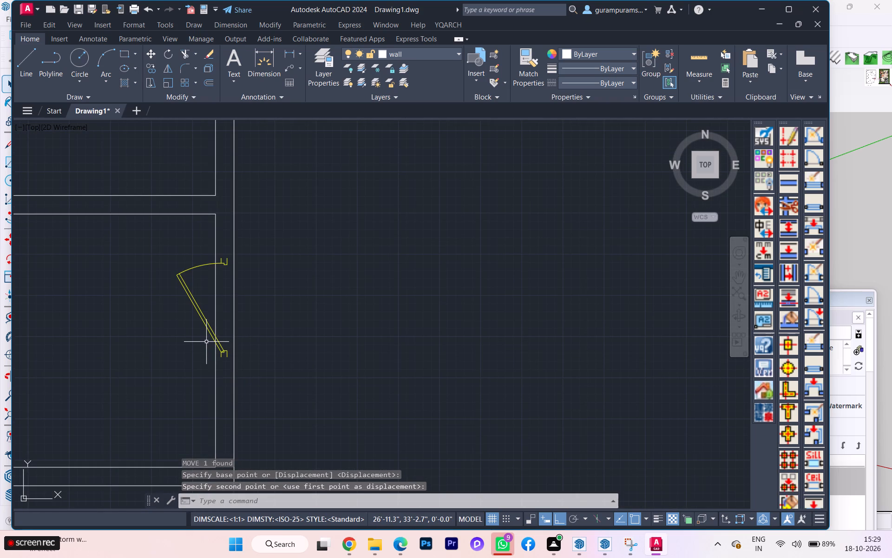
key(l)
key(Return)
scroll(238, 241, up, 2)
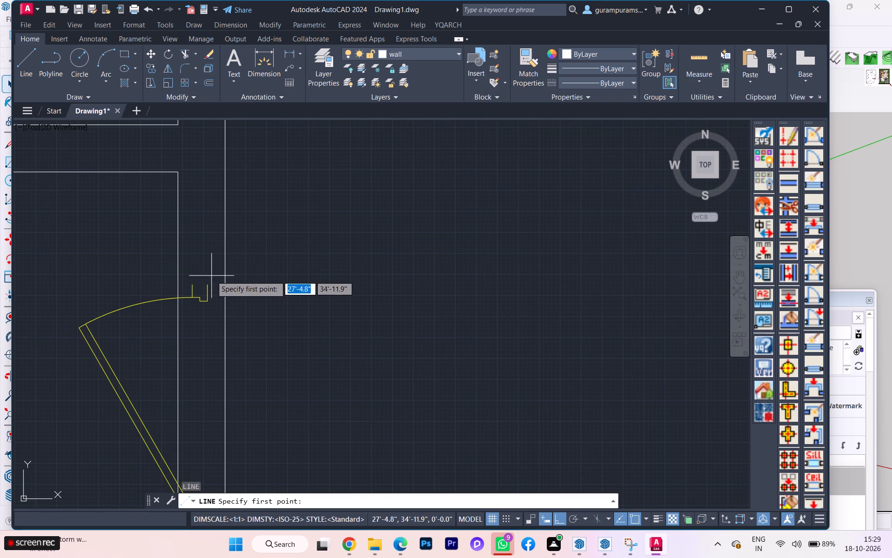
scroll(189, 285, up, 3)
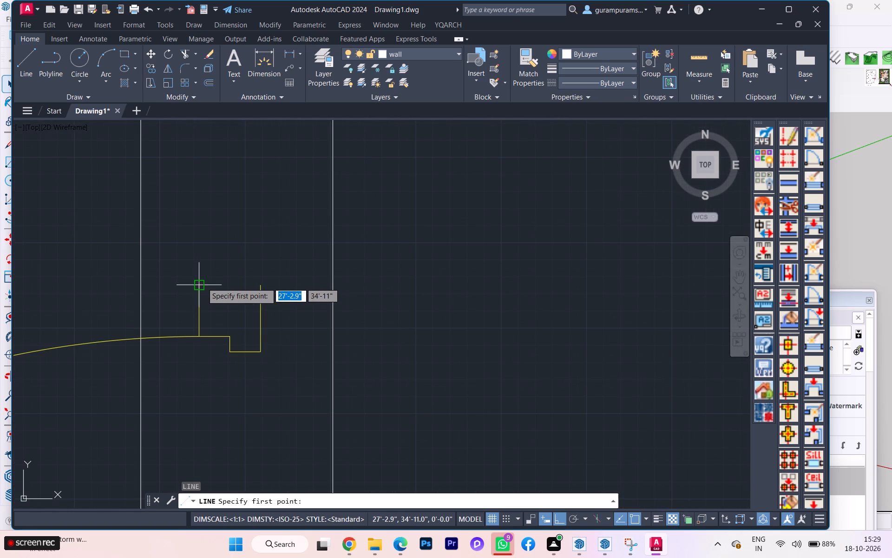
Draw a jamb line between both wall faces just above the powder room door's upper frame.
click(140, 283)
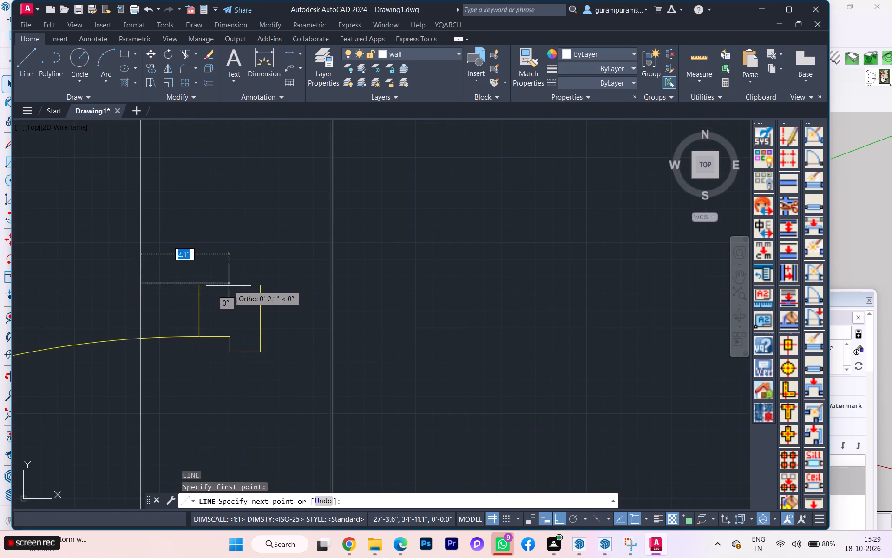
click(334, 284)
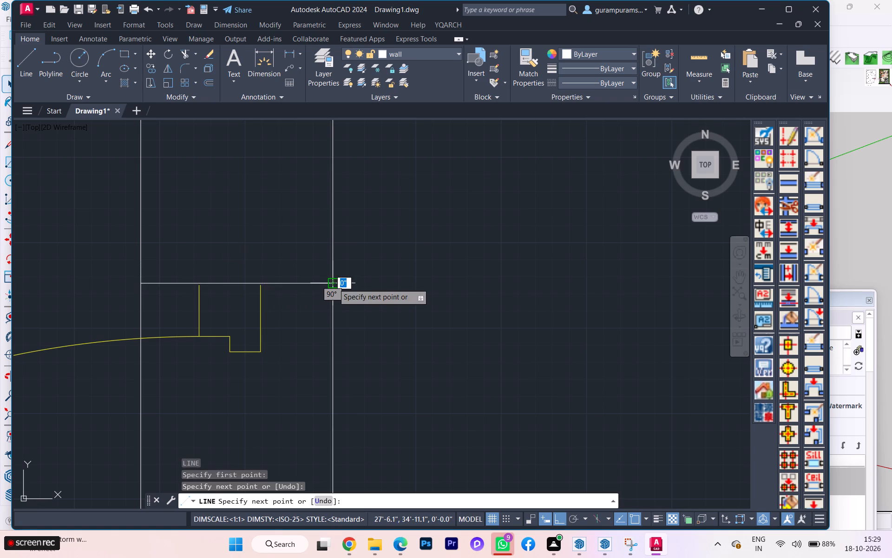
key(Escape)
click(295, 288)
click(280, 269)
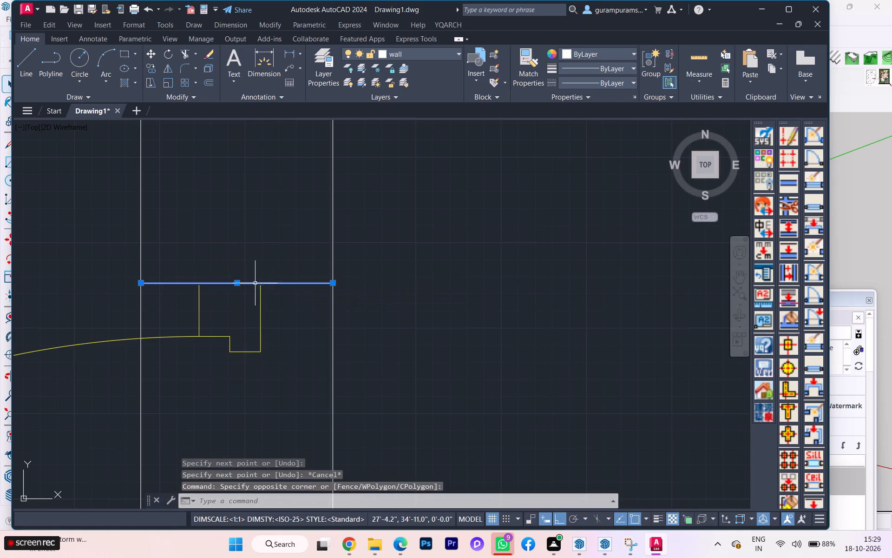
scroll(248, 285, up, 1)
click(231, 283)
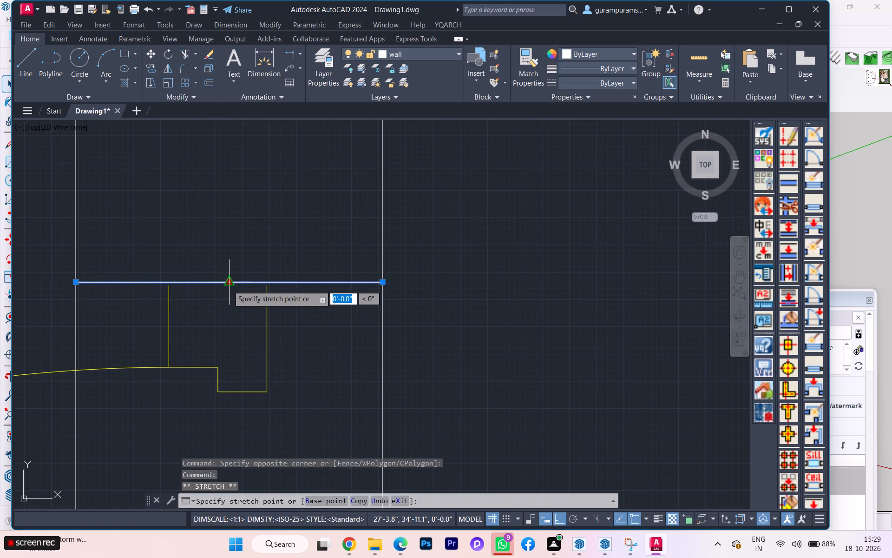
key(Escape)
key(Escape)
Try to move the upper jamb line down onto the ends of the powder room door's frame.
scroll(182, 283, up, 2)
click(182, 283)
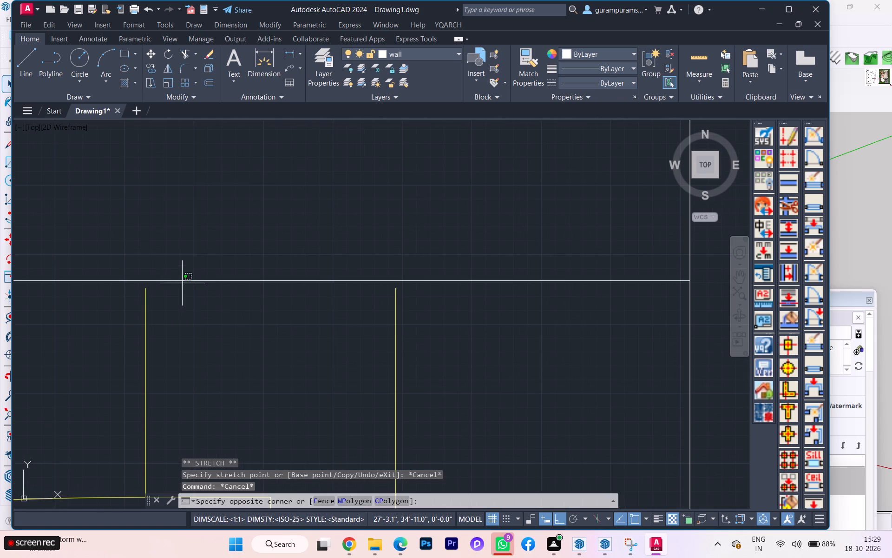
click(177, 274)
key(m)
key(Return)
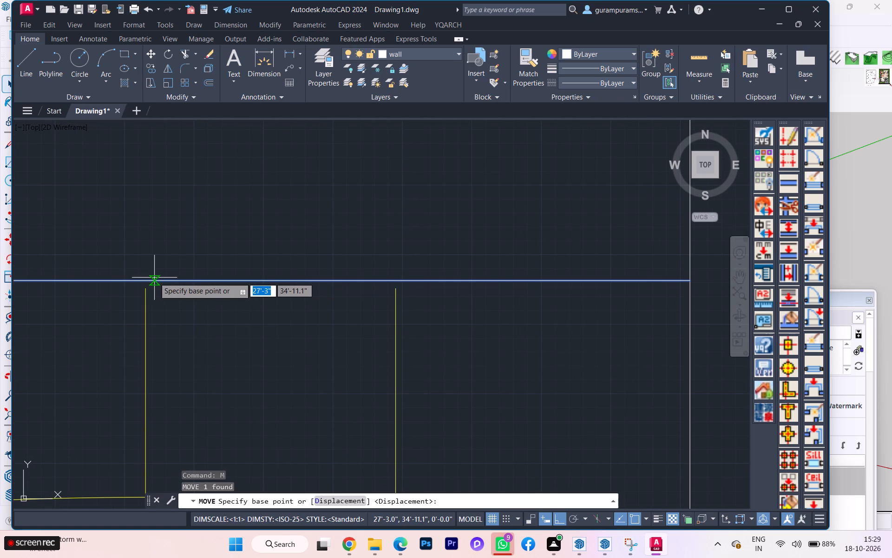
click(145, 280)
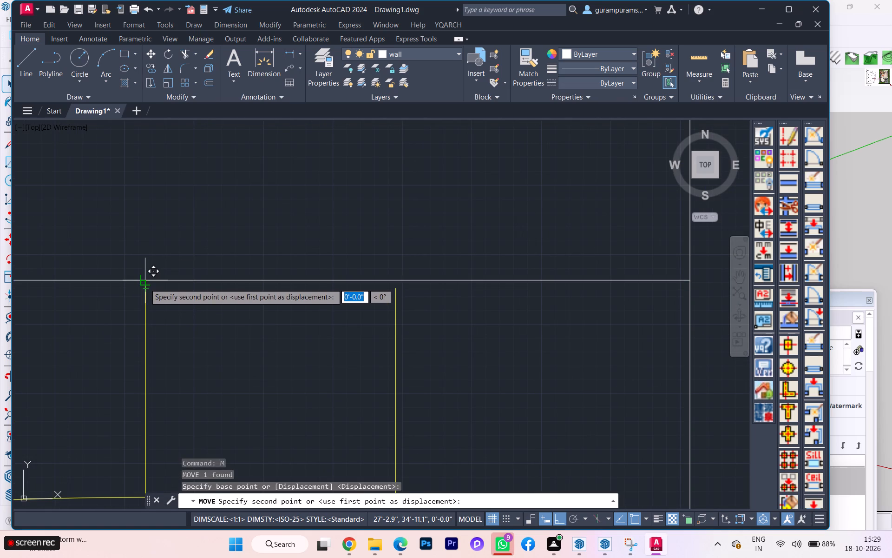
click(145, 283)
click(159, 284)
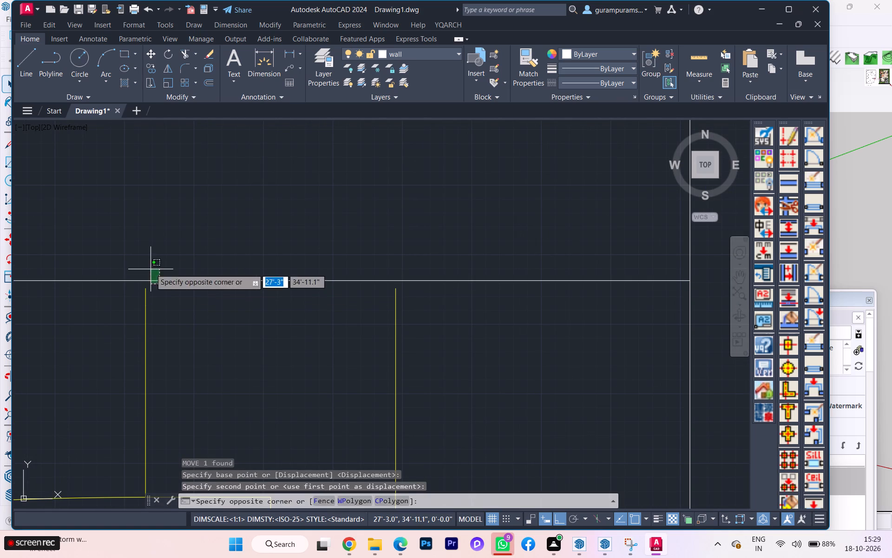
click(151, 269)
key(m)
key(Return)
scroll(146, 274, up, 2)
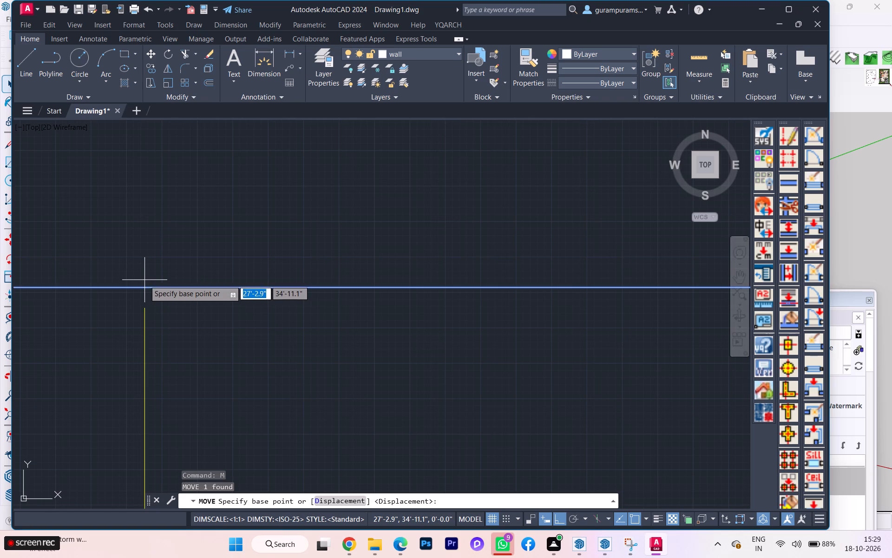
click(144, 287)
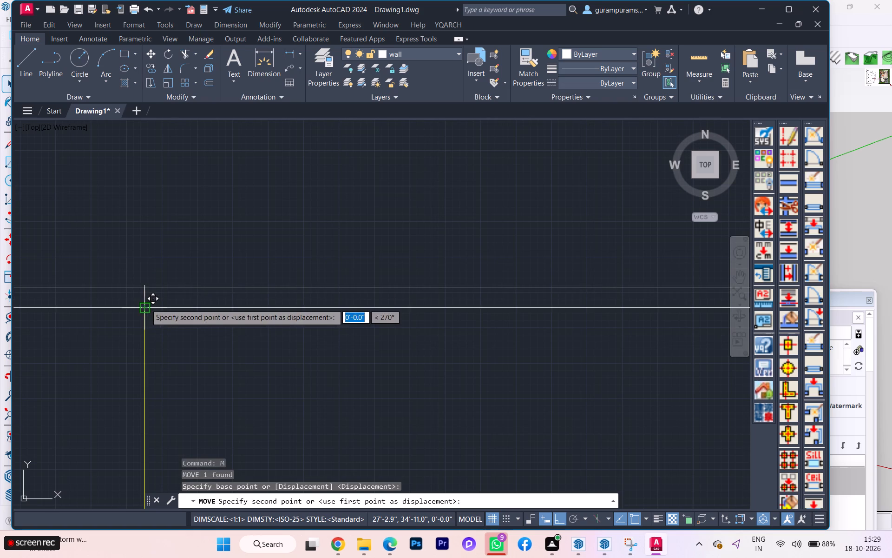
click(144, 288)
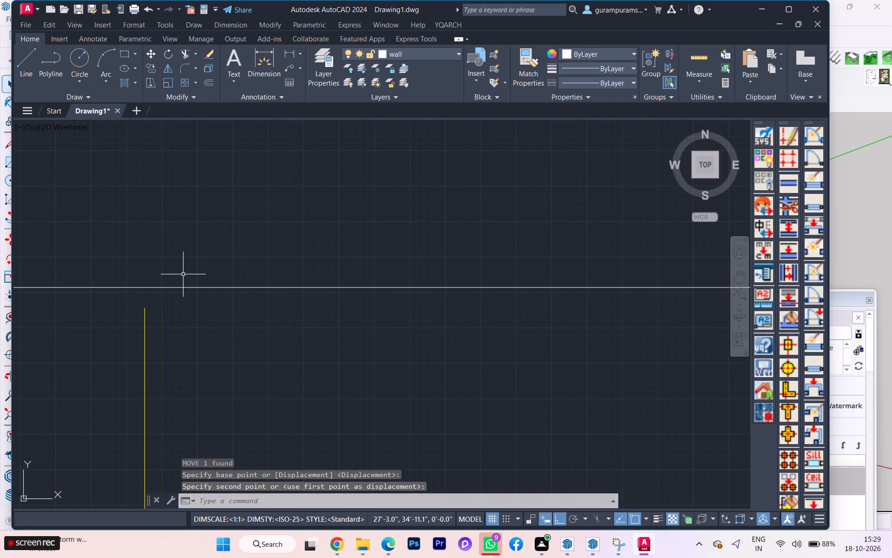
Move the upper jamb line straight down onto the open ends of the powder room door's frame.
click(177, 276)
click(182, 297)
click(182, 297)
click(174, 271)
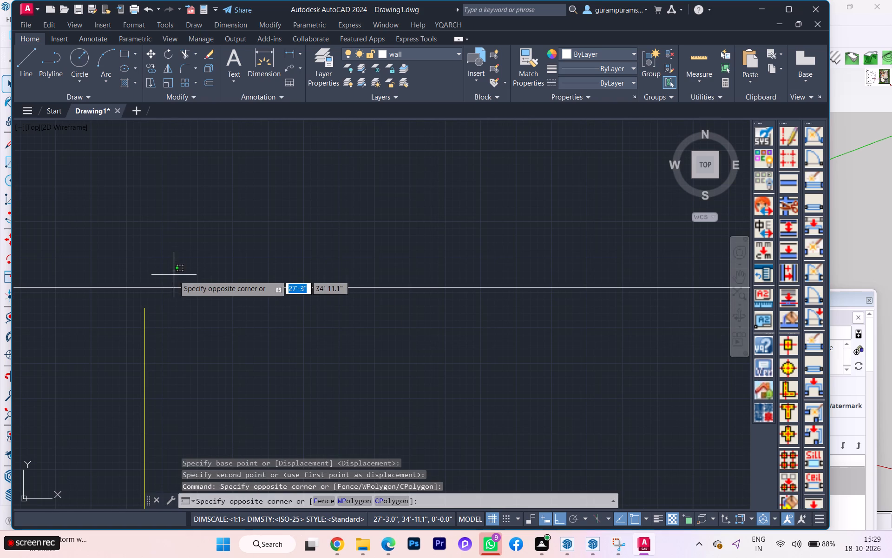
click(176, 292)
click(189, 297)
click(177, 276)
key(m)
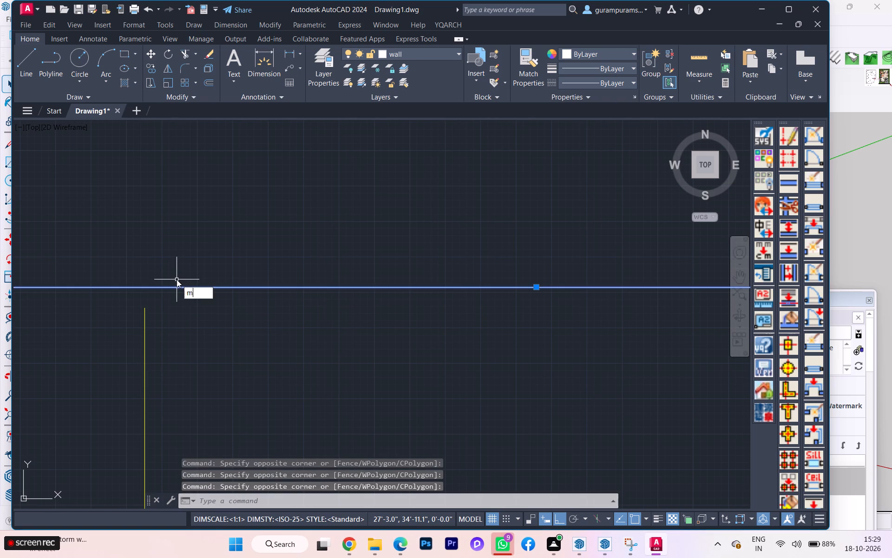
key(Return)
scroll(158, 292, up, 1)
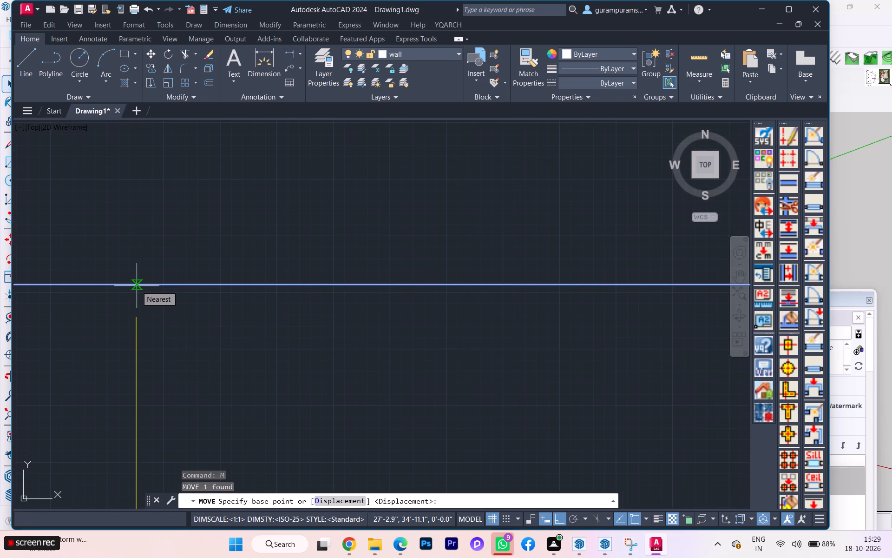
click(134, 284)
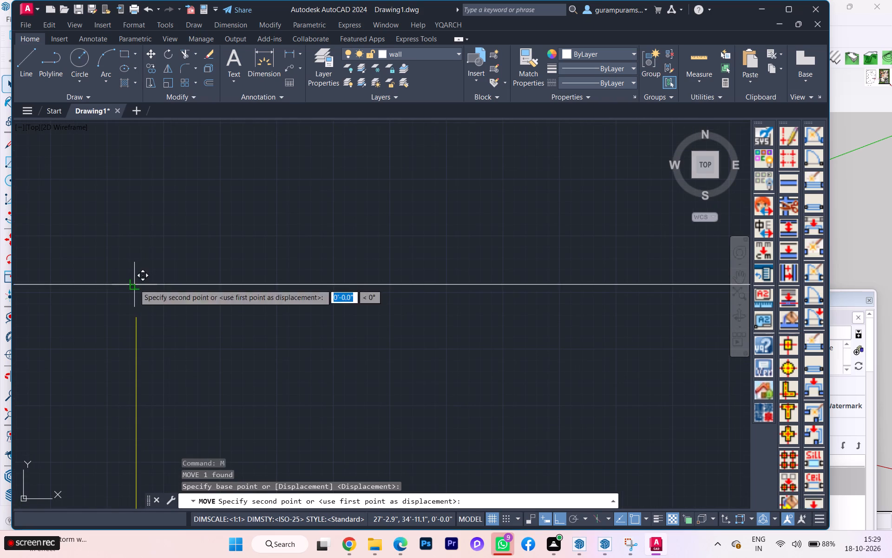
click(134, 319)
Draw a jamb line at the powder room door's lower frame to one wall face and stretch it to the opposite face.
scroll(166, 297, down, 3)
scroll(183, 258, down, 7)
scroll(180, 440, up, 2)
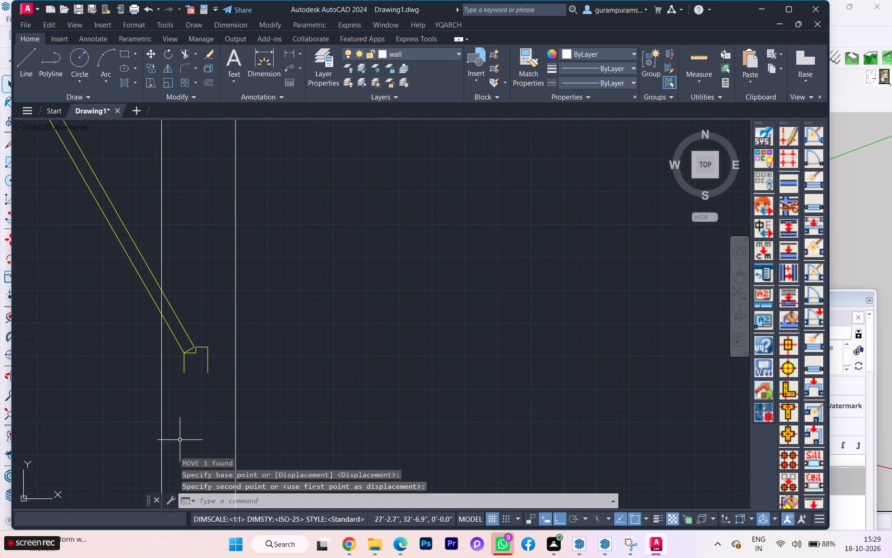
key(l)
key(Return)
scroll(190, 383, up, 1)
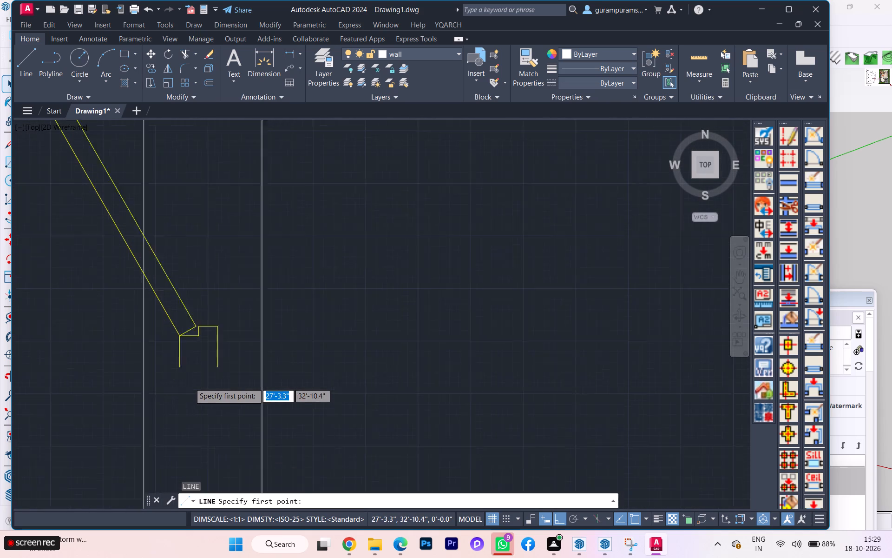
scroll(190, 383, up, 1)
click(175, 360)
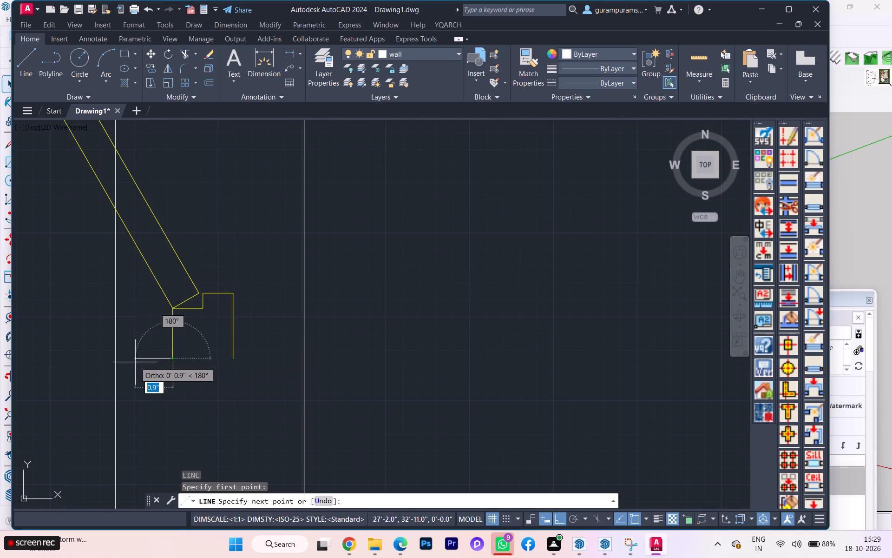
click(116, 356)
key(Escape)
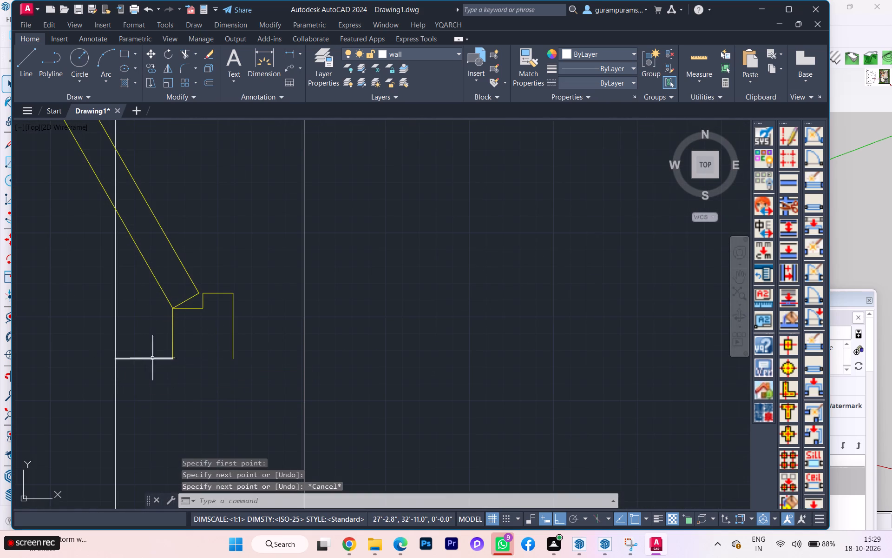
scroll(172, 361, up, 1)
click(169, 357)
click(171, 359)
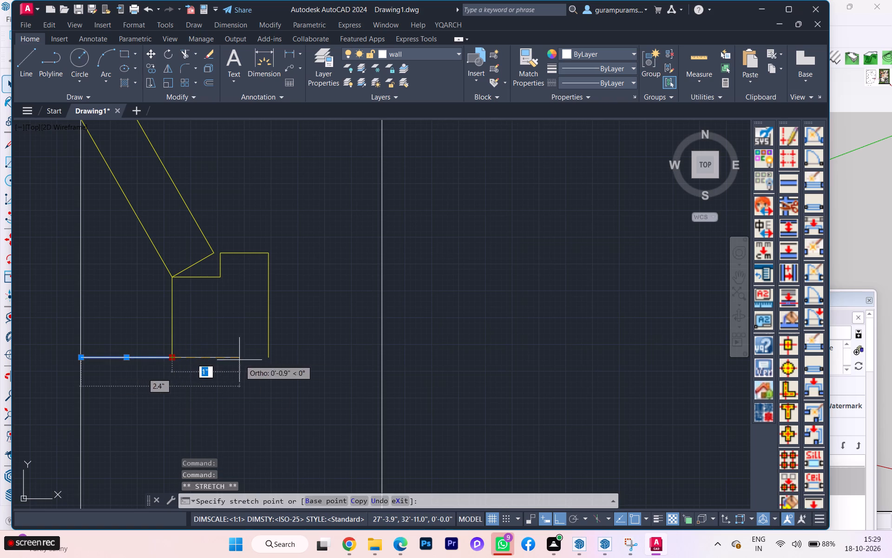
click(381, 355)
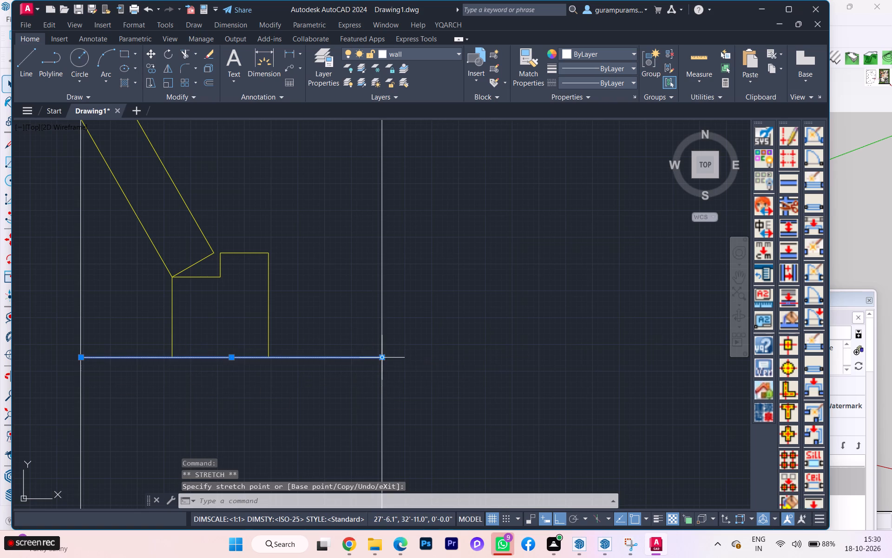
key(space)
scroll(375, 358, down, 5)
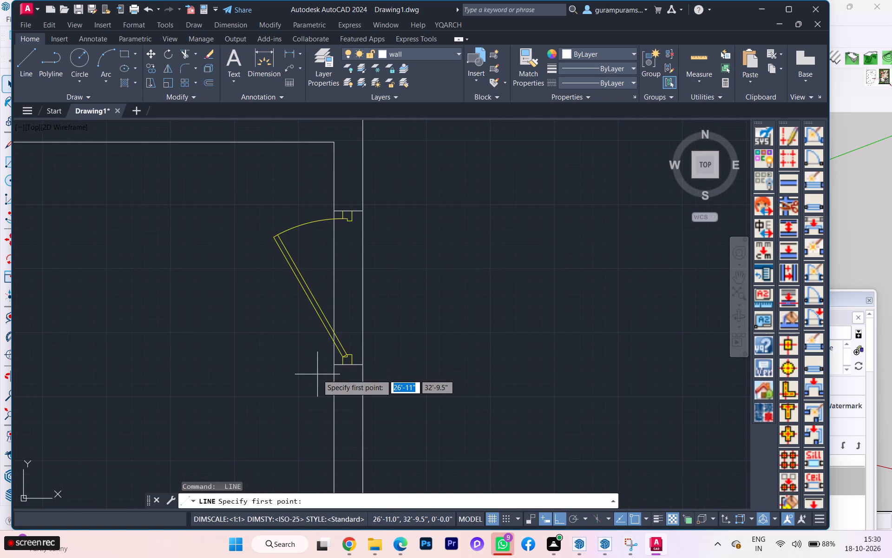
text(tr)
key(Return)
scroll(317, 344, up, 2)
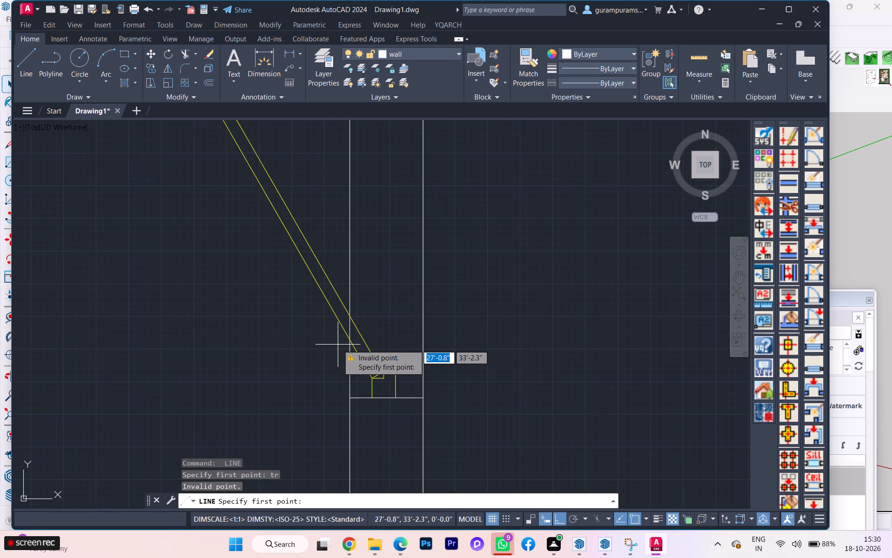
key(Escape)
Trim the inner wall line where it crosses the powder room door leaf and between the leaf and the lower jamb line.
key(t)
key(r)
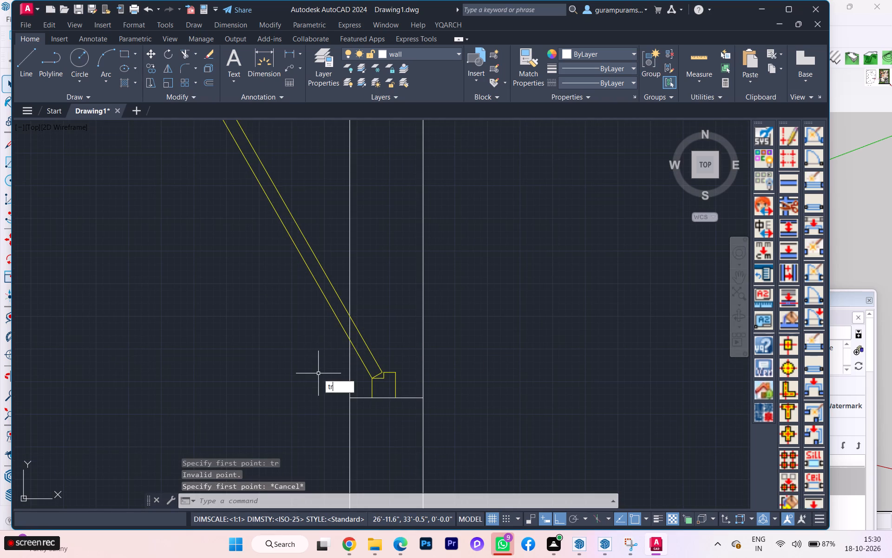
key(Return)
scroll(326, 367, up, 2)
click(378, 275)
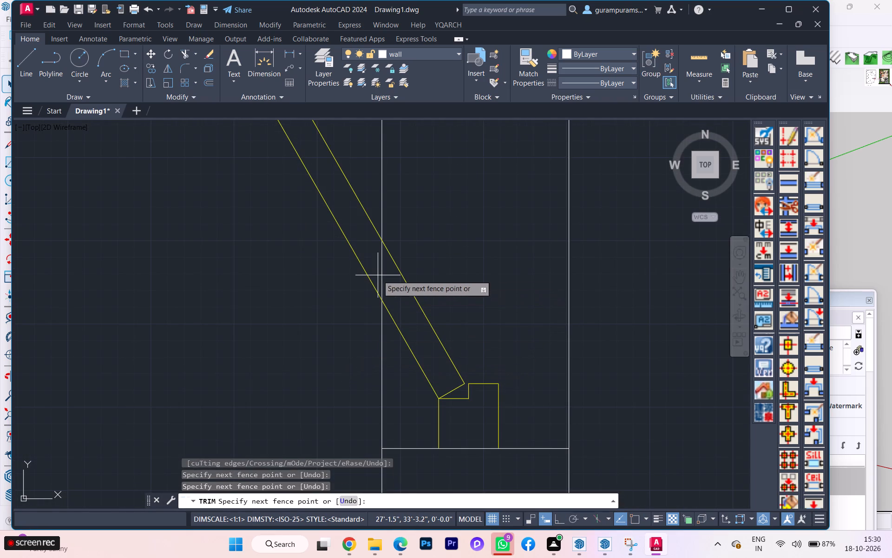
click(388, 285)
click(382, 314)
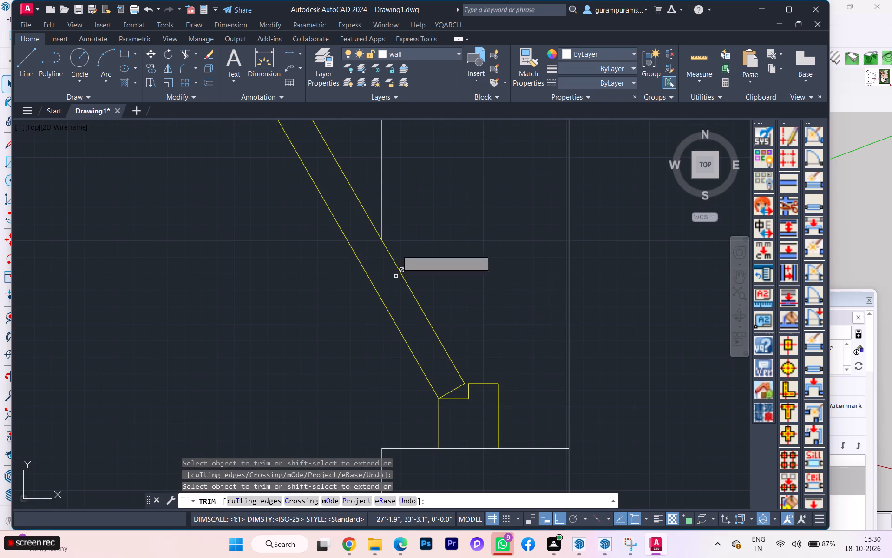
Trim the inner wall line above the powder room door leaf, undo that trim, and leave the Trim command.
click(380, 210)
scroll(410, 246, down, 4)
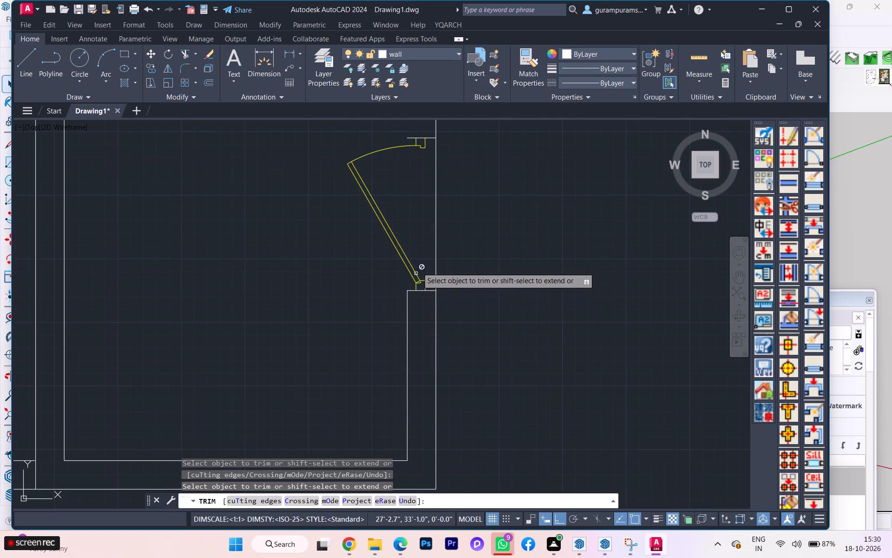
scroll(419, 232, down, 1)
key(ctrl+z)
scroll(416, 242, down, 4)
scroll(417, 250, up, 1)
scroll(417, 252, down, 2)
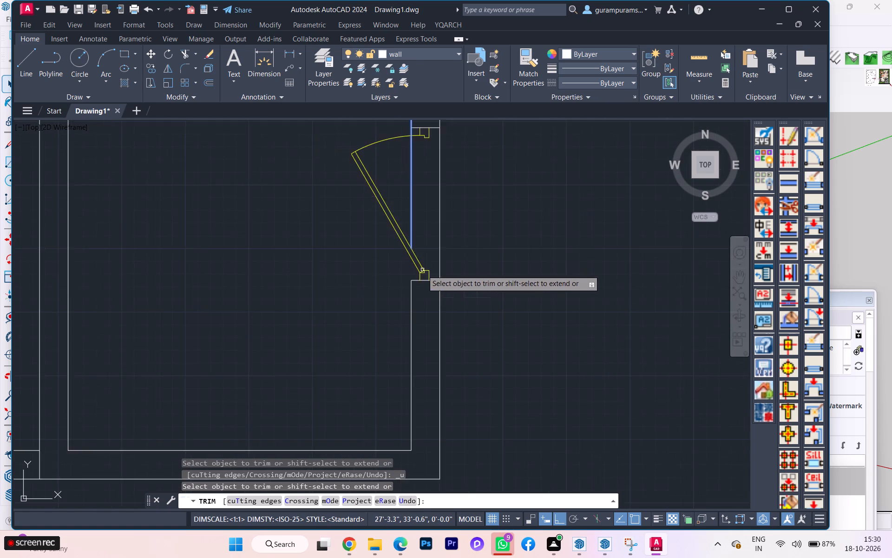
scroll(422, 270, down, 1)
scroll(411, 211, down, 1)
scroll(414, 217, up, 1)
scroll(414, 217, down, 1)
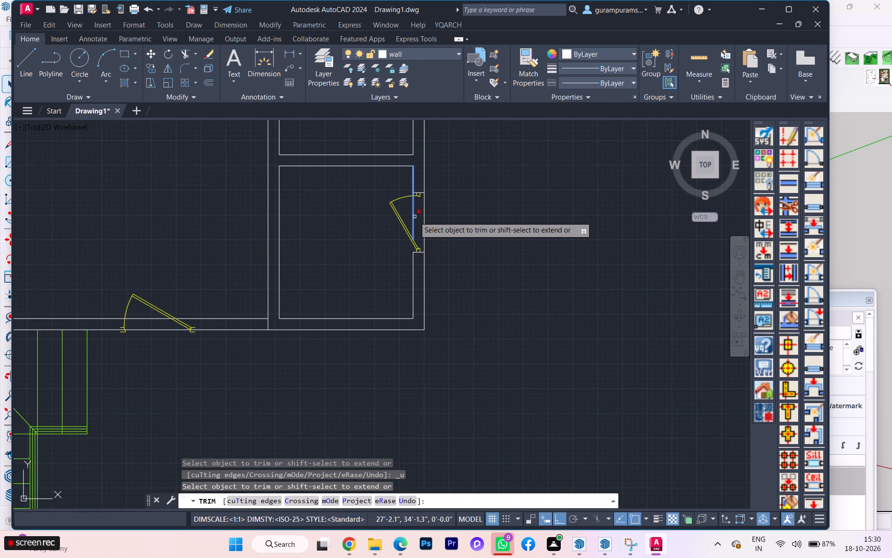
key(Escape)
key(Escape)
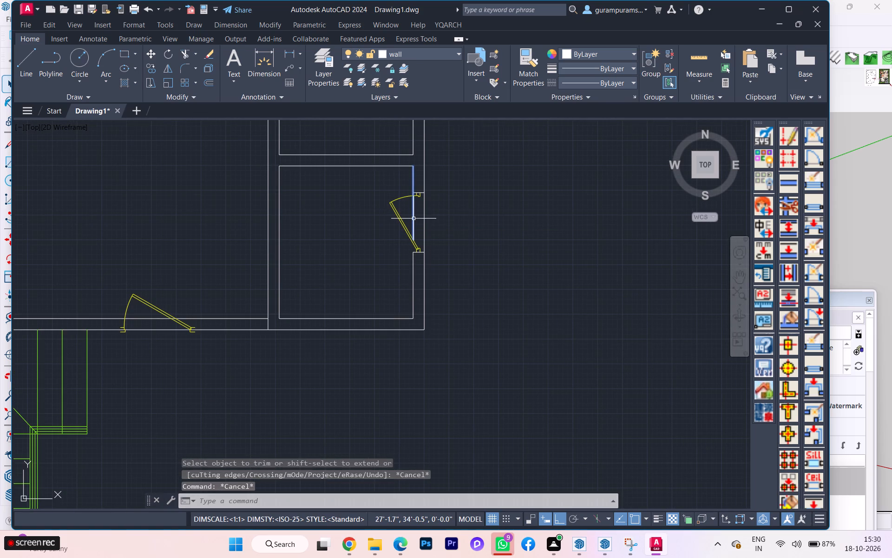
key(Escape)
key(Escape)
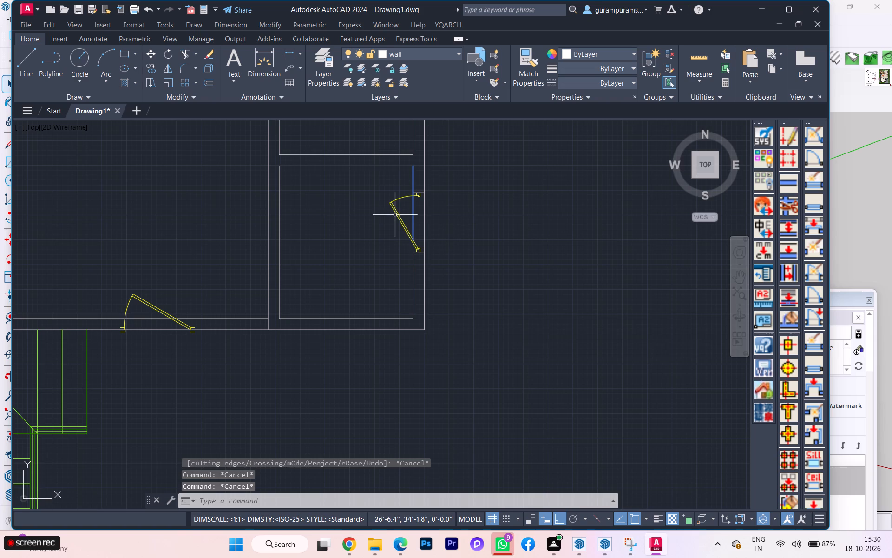
Turn off dynamic input and leave the inner wall line deselected.
click(413, 212)
key(F12)
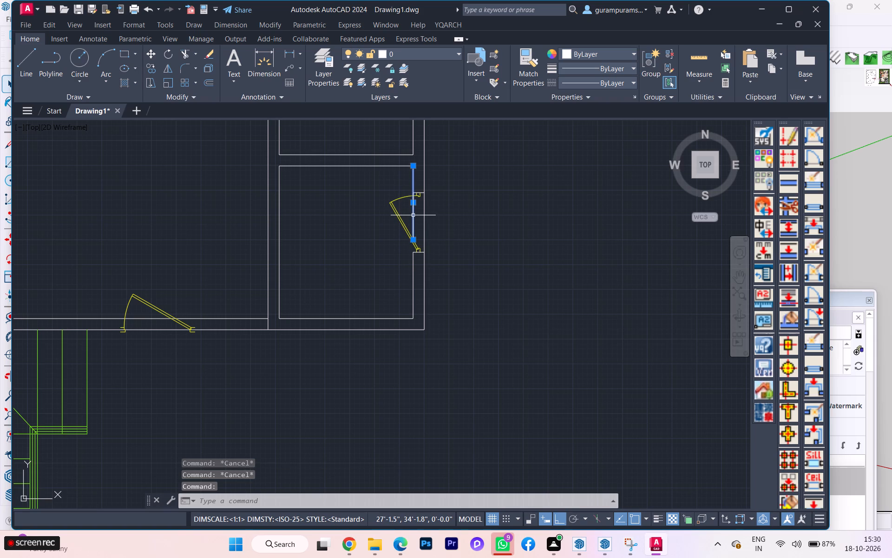
key(Escape)
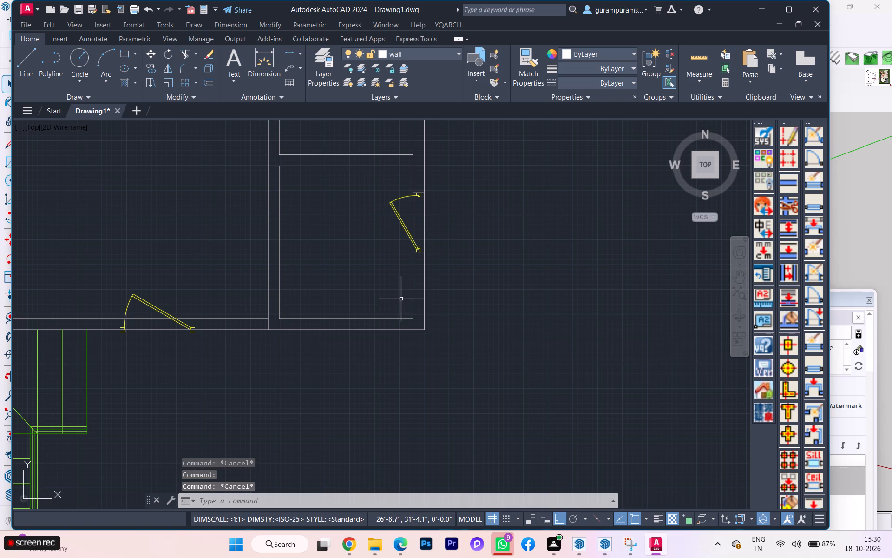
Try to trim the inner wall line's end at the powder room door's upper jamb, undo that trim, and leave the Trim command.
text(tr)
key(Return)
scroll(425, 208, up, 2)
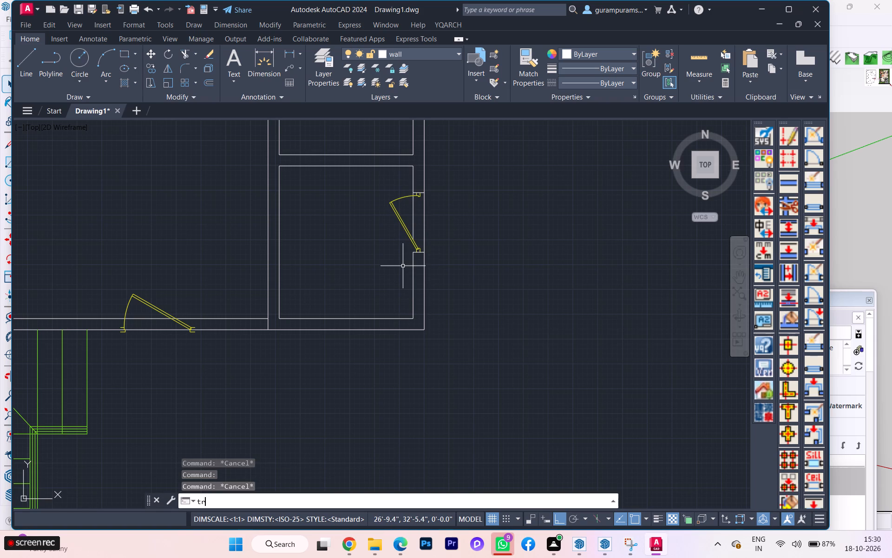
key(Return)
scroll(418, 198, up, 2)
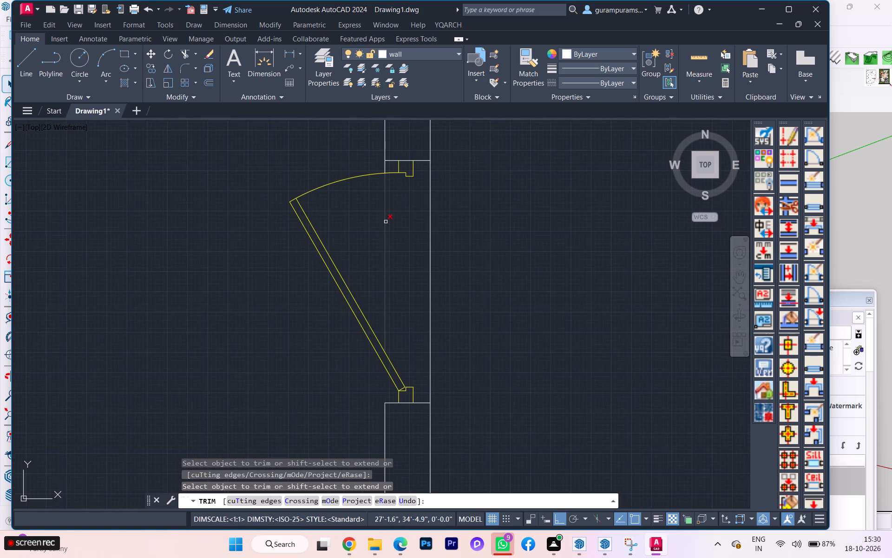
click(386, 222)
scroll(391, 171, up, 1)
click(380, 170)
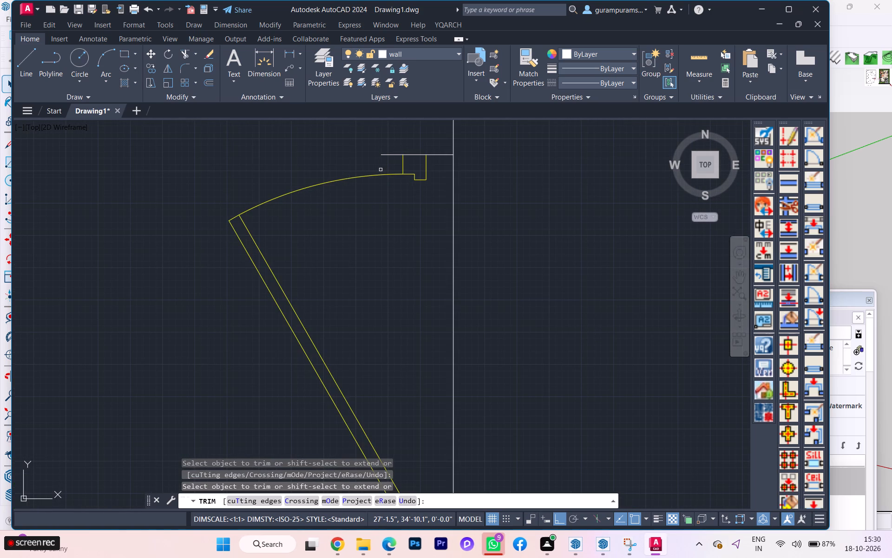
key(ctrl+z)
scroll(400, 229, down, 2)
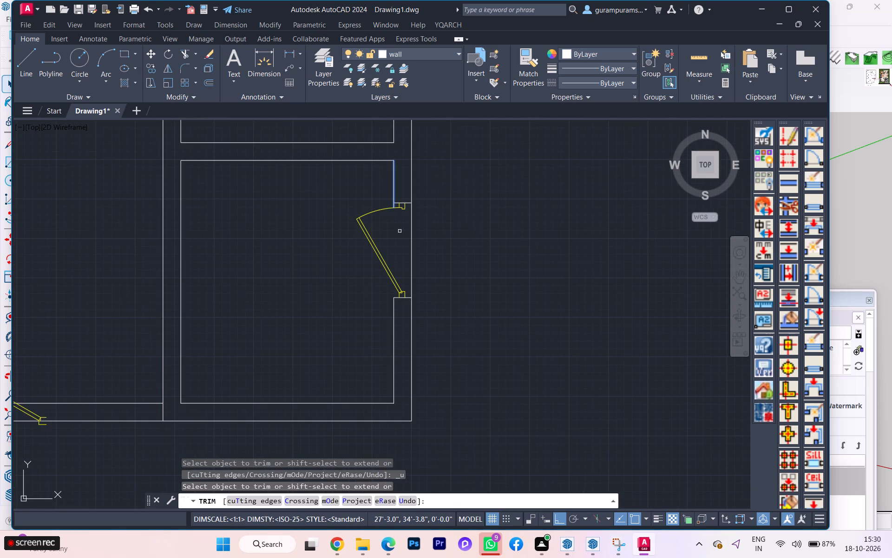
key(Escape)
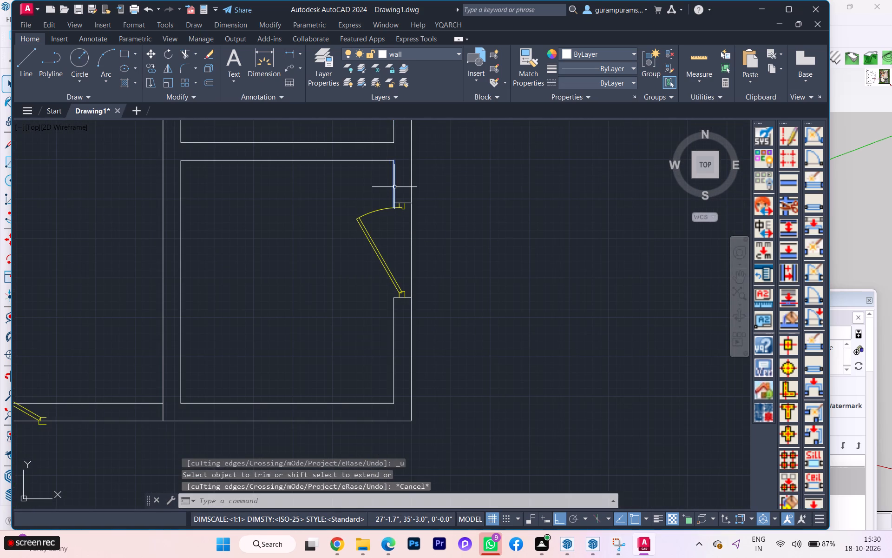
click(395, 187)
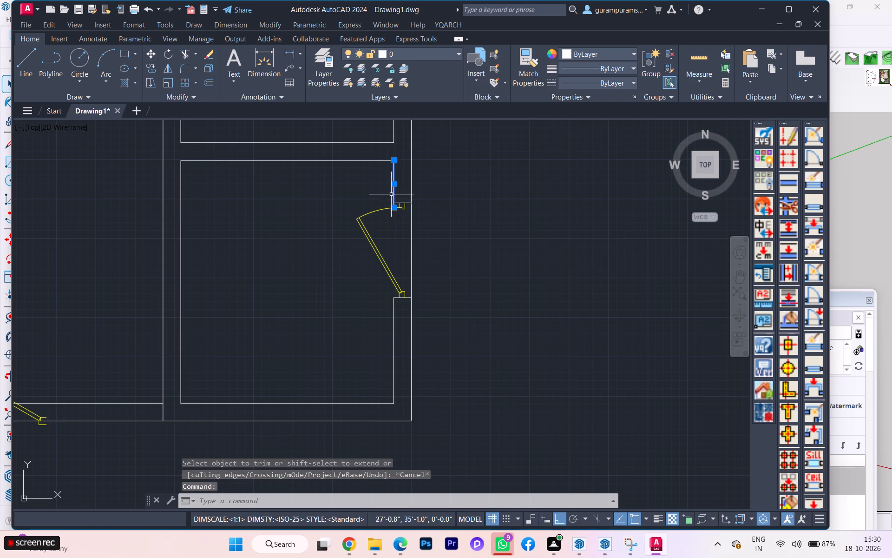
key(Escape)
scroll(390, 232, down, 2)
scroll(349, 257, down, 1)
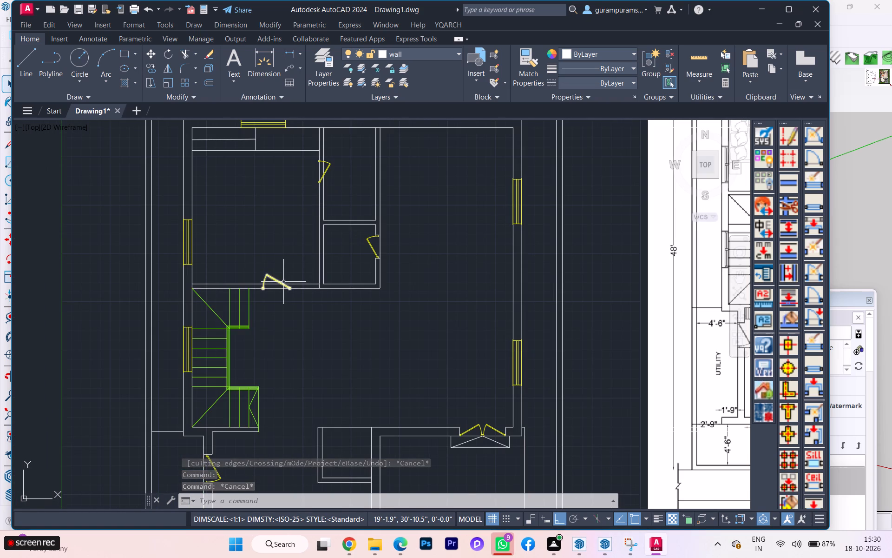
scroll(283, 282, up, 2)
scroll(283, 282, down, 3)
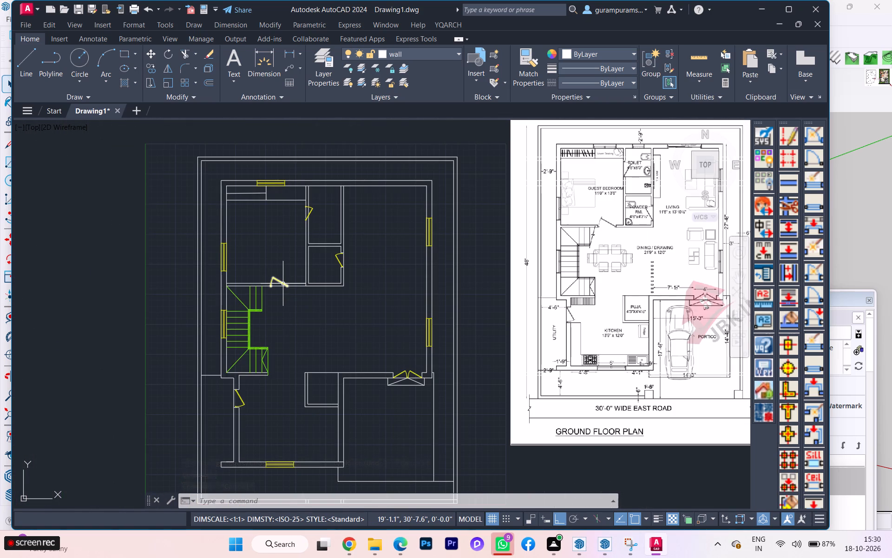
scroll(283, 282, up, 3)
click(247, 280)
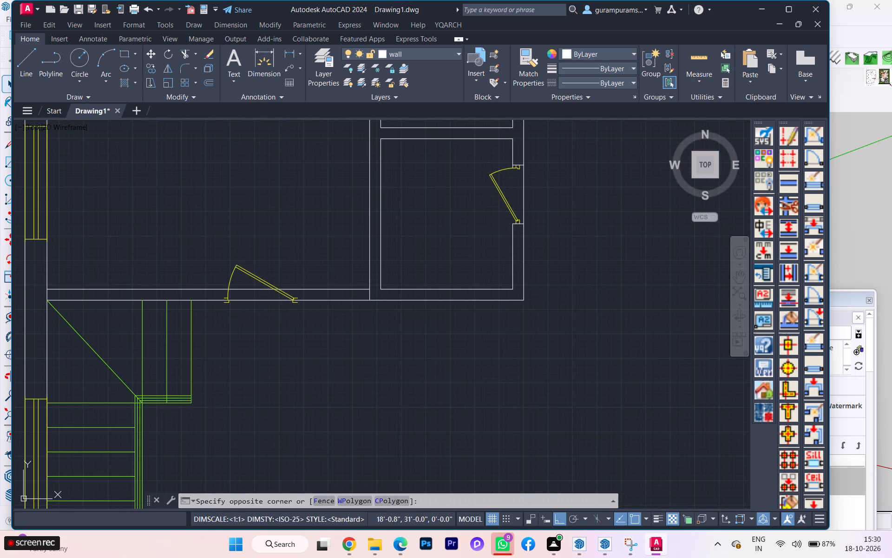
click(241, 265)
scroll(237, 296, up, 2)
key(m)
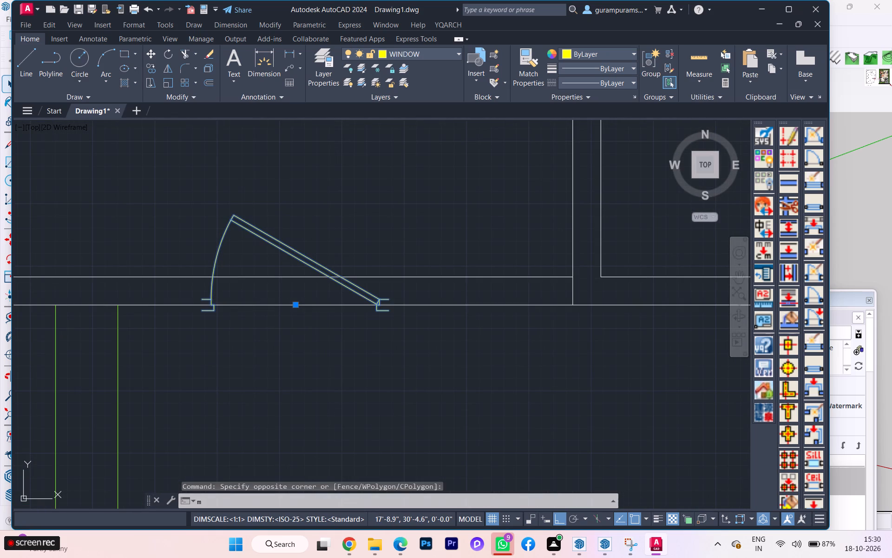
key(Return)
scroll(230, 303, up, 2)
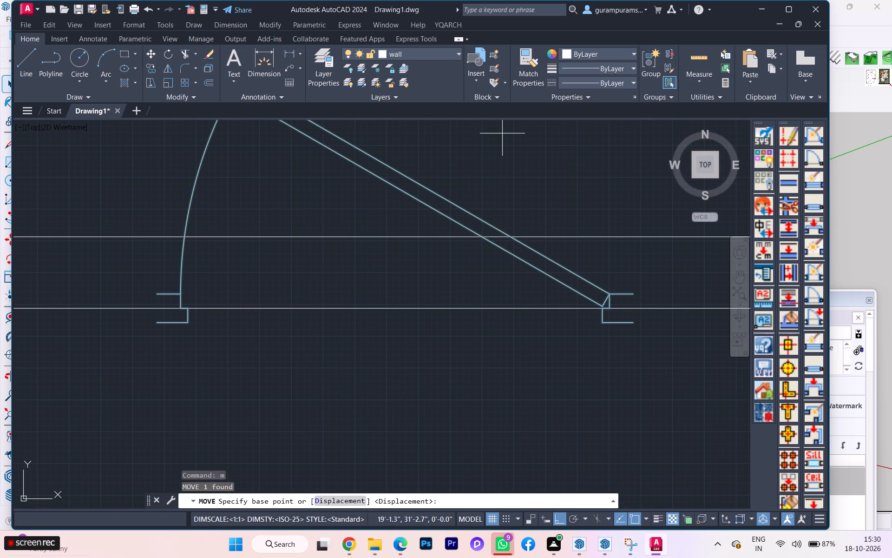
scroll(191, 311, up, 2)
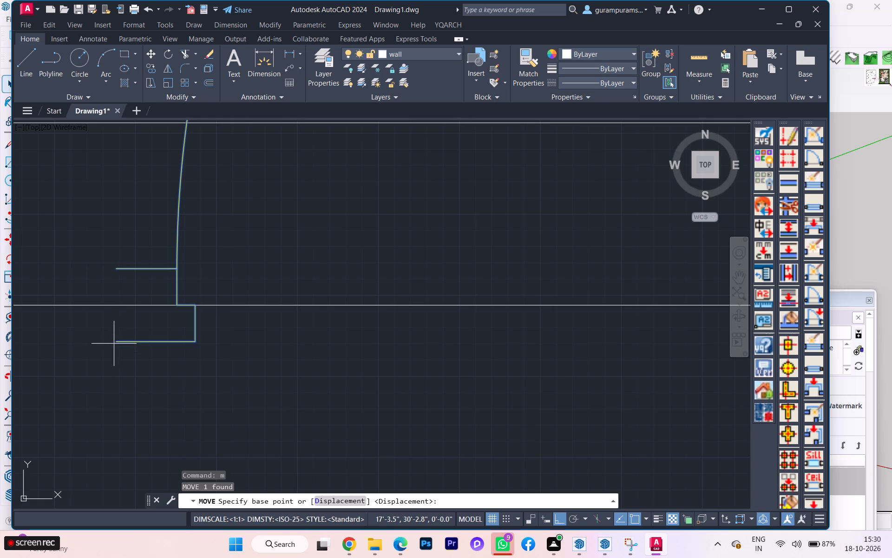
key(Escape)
Move the guest bedroom door about 2 inches straight up so its frame sits within the wall thickness.
click(132, 347)
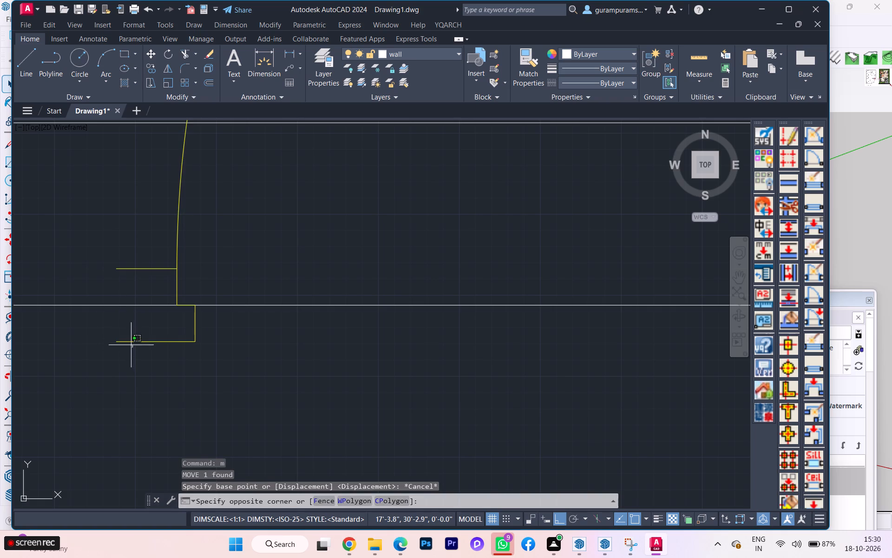
click(120, 330)
key(m)
key(Return)
scroll(113, 340, down, 3)
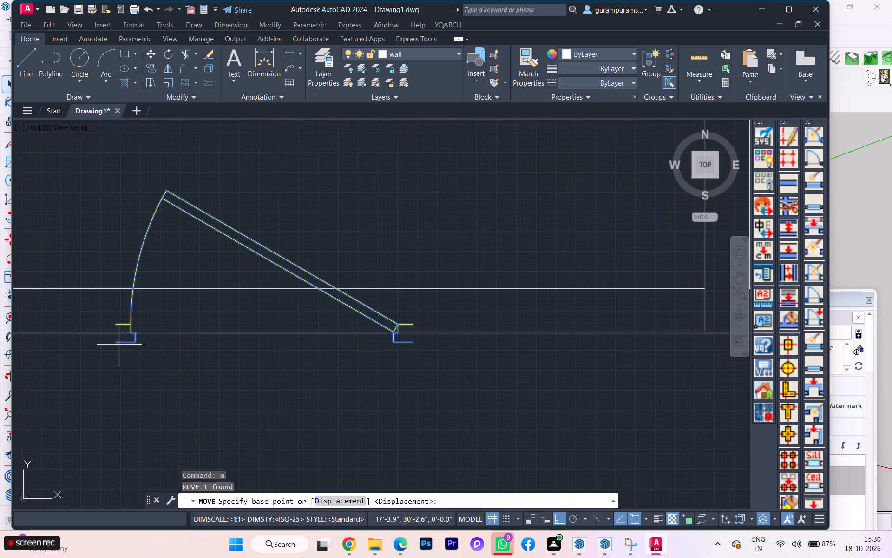
scroll(119, 346, up, 2)
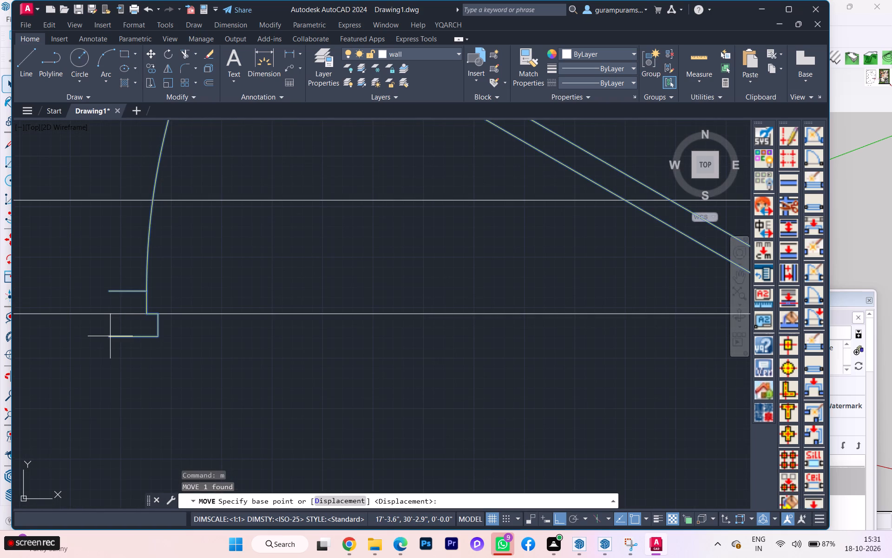
click(111, 337)
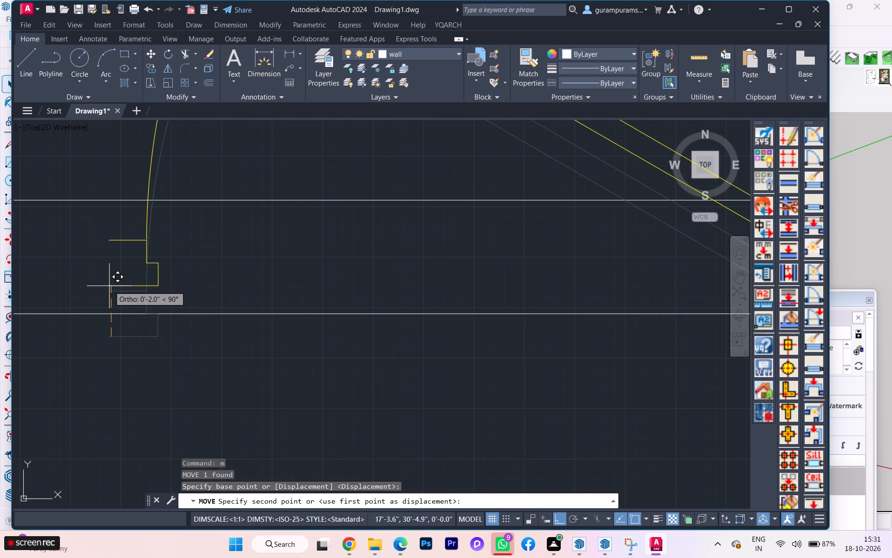
click(109, 286)
key(Escape)
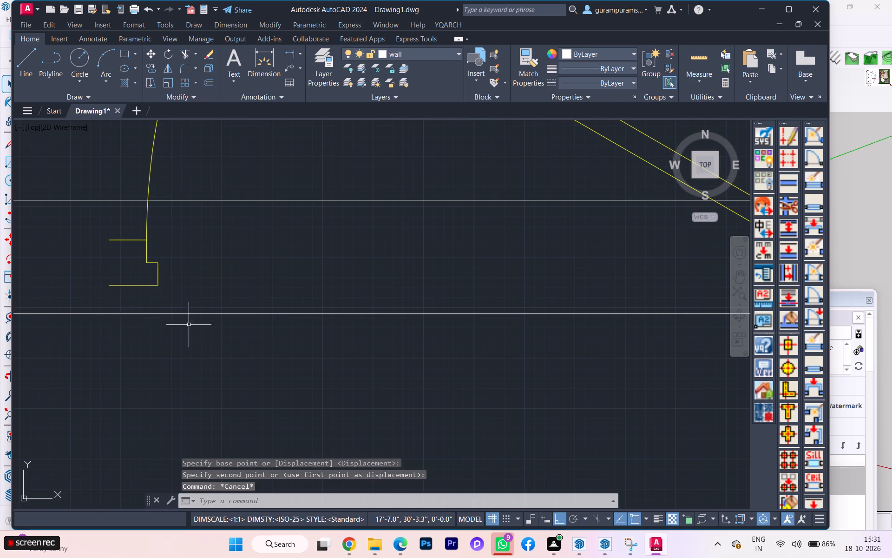
Draw a jamb line from the guest bedroom door's left frame to the upper wall face and stretch it to the lower face.
scroll(212, 329, down, 1)
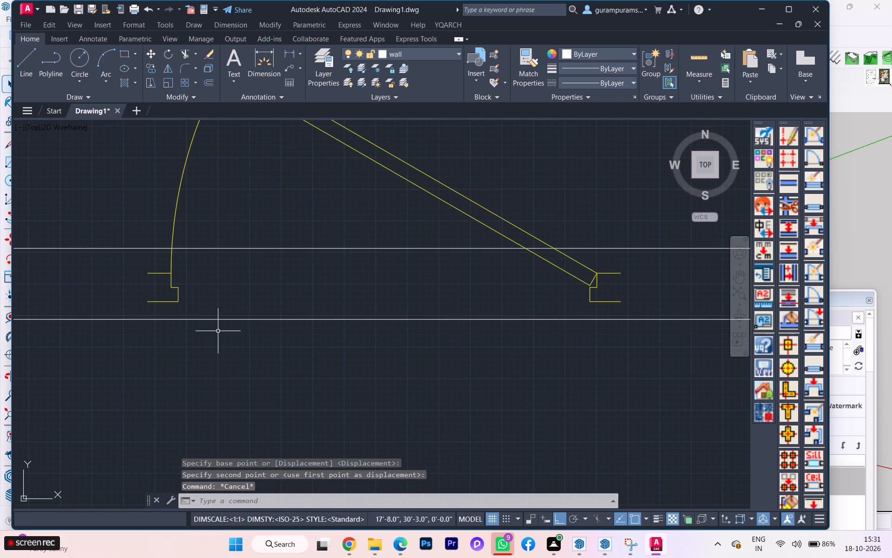
scroll(219, 331, down, 2)
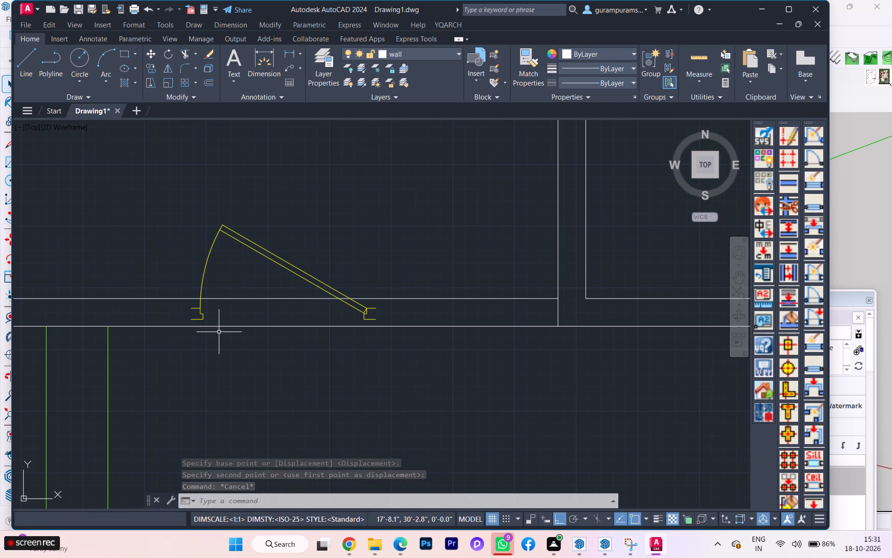
key(l)
key(Return)
scroll(175, 331, up, 2)
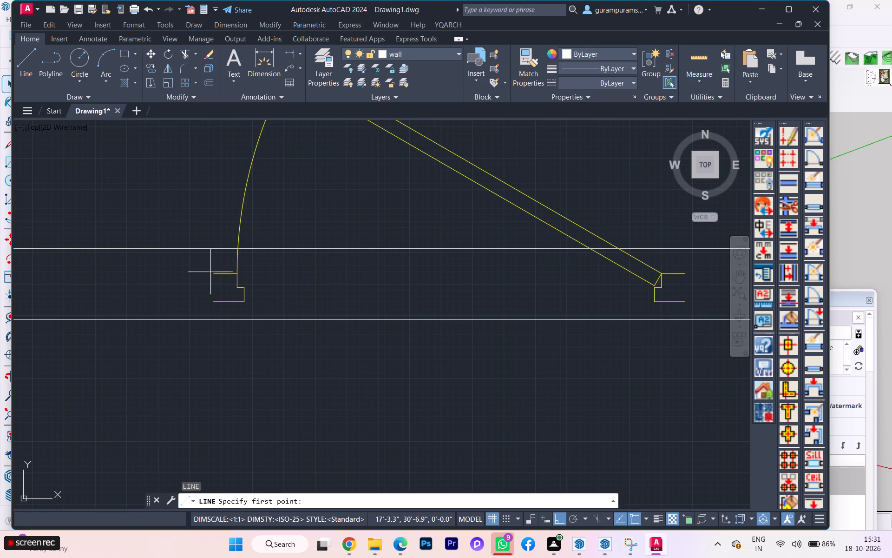
scroll(213, 277, up, 5)
click(211, 257)
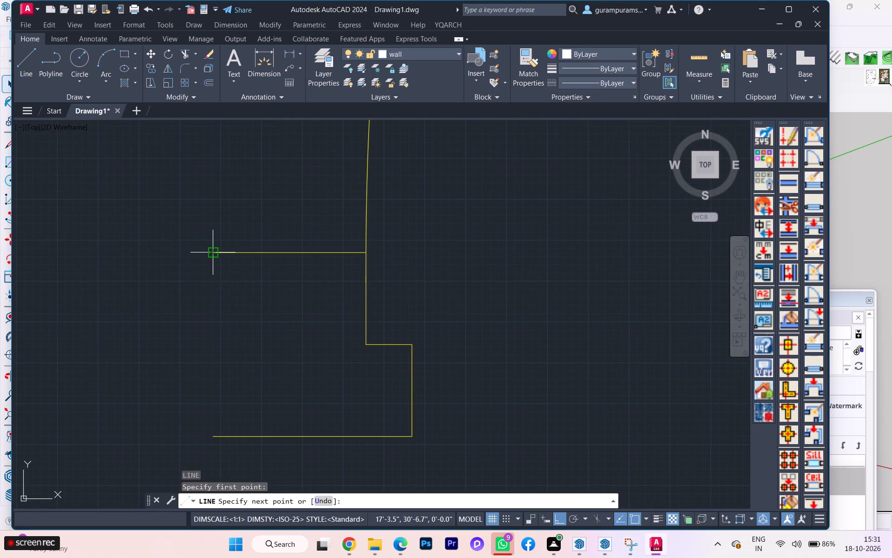
scroll(210, 250, down, 4)
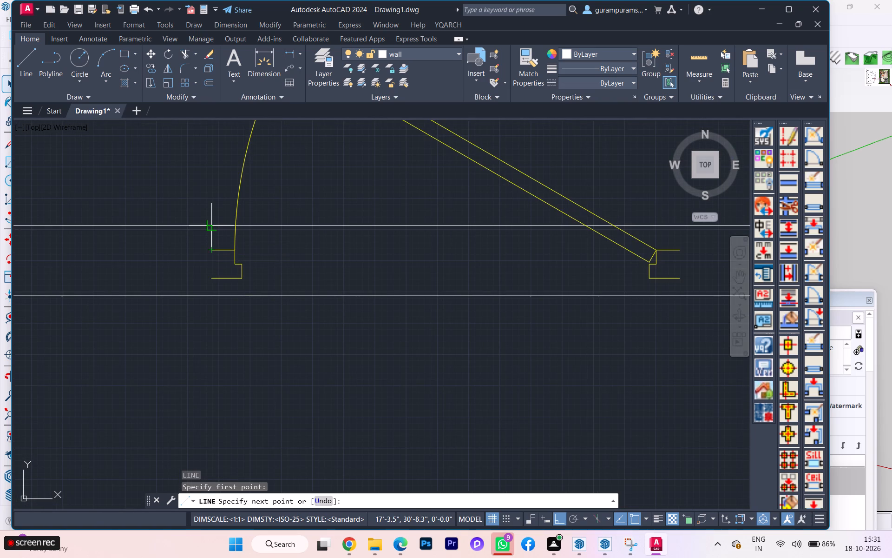
click(208, 230)
key(space)
scroll(212, 252, up, 2)
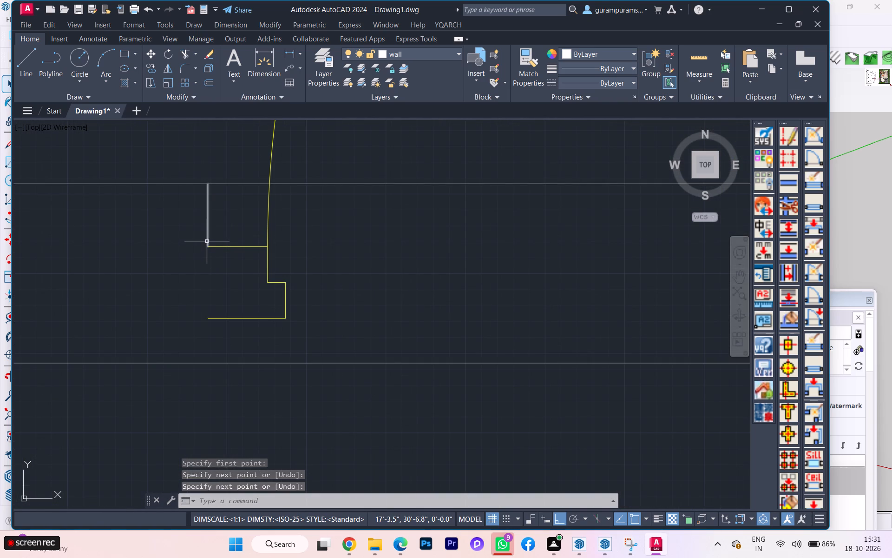
click(207, 241)
click(209, 247)
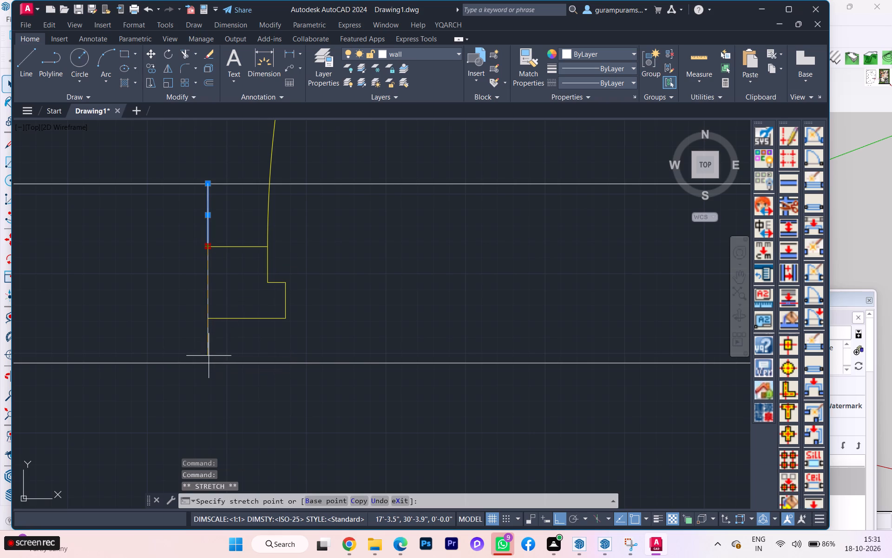
click(209, 364)
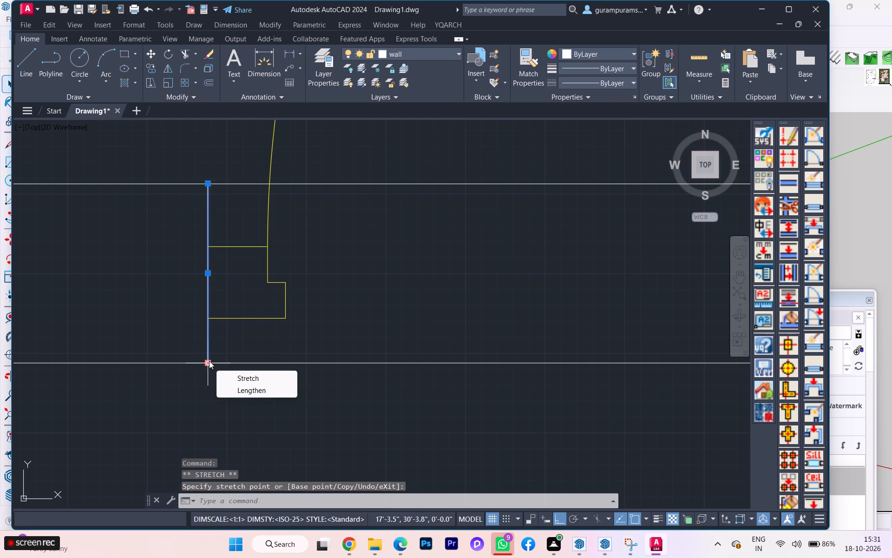
key(Escape)
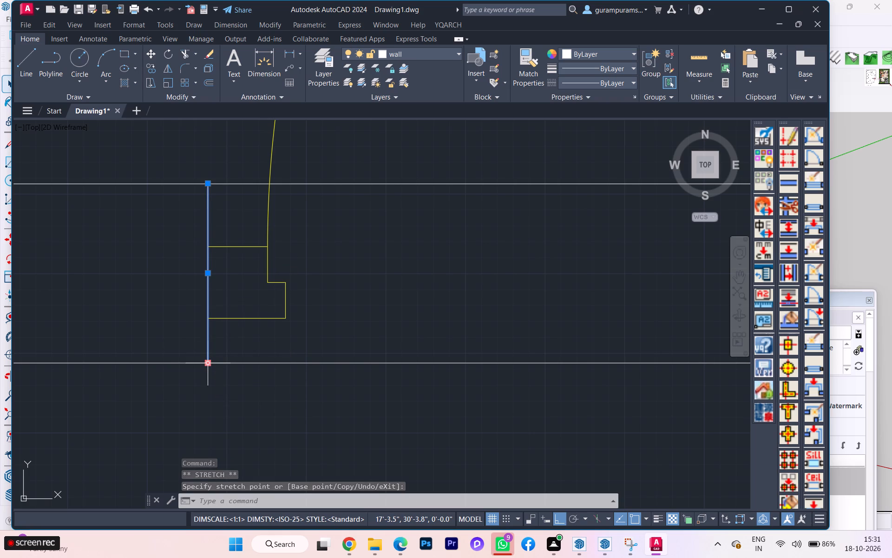
scroll(209, 361, down, 1)
key(Escape)
Draw a jamb line from the guest bedroom door's right frame to the upper wall face and stretch it to the lower face.
scroll(204, 356, down, 3)
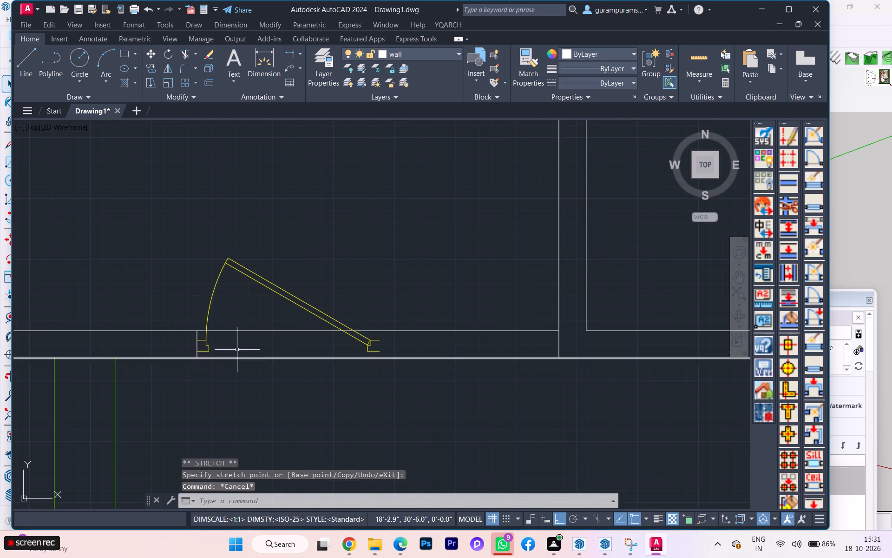
key(l)
key(Return)
scroll(360, 338, down, 1)
scroll(361, 338, up, 1)
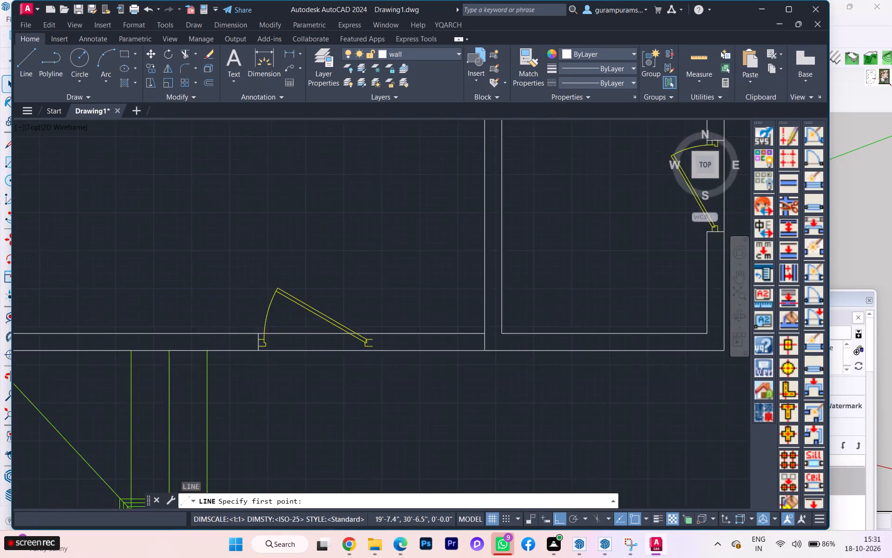
scroll(366, 340, up, 3)
click(378, 339)
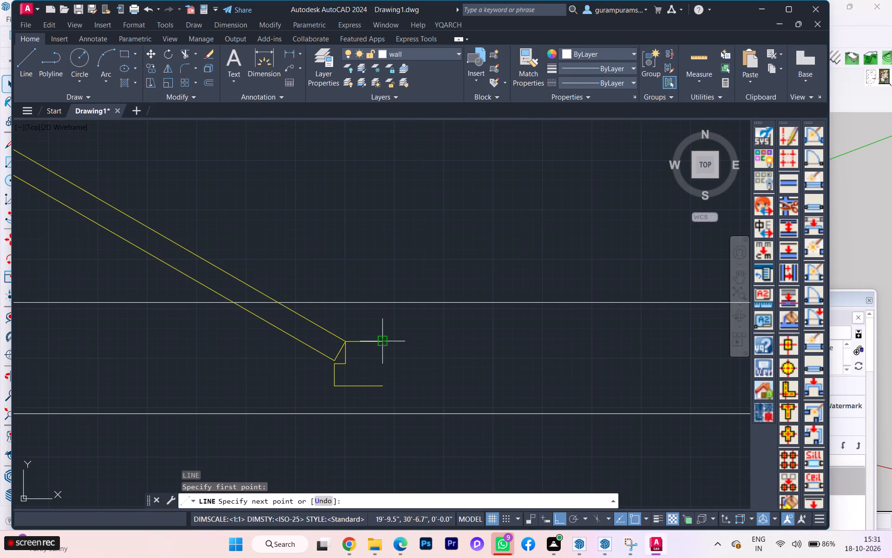
click(387, 303)
key(space)
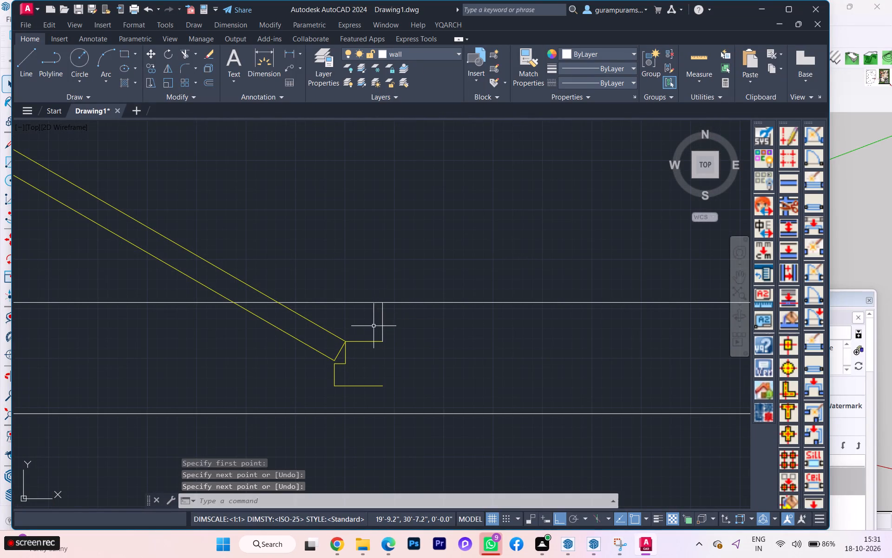
click(386, 343)
click(380, 337)
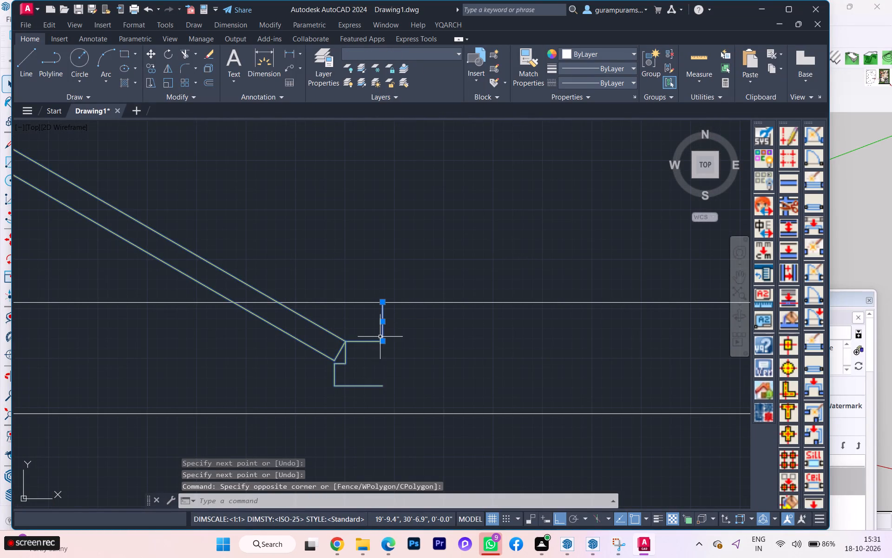
key(Escape)
click(381, 339)
click(381, 339)
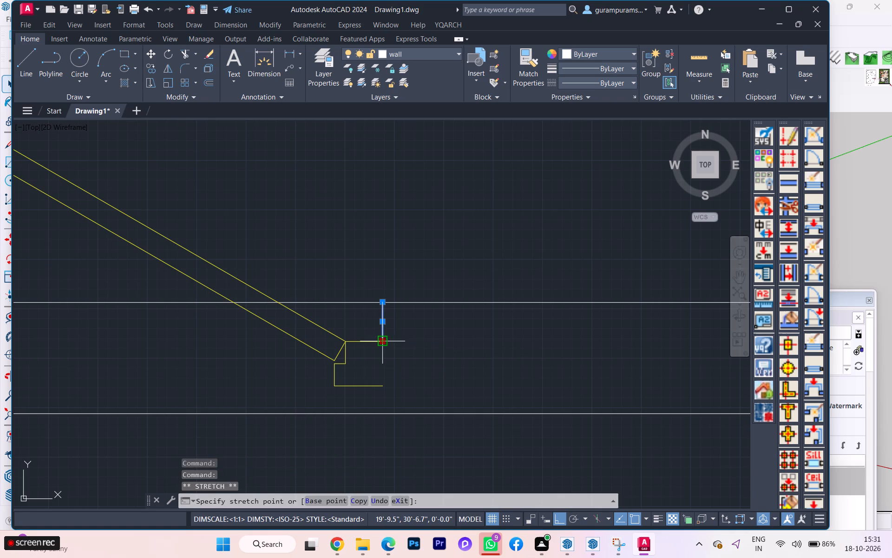
click(379, 415)
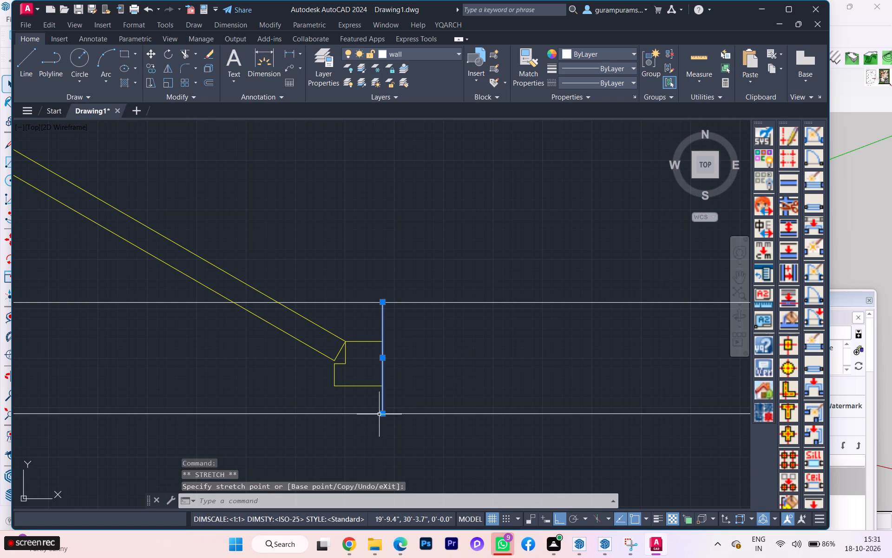
Trim the upper wall line between the guest bedroom door's jambs, including the pieces around the slanted door leaf.
key(space)
scroll(346, 398, down, 4)
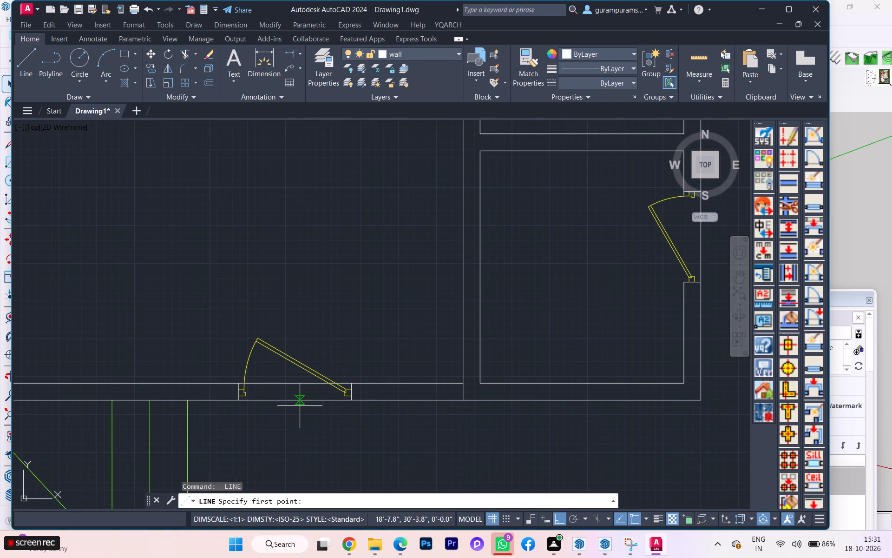
text(tr)
key(Return)
scroll(293, 386, up, 2)
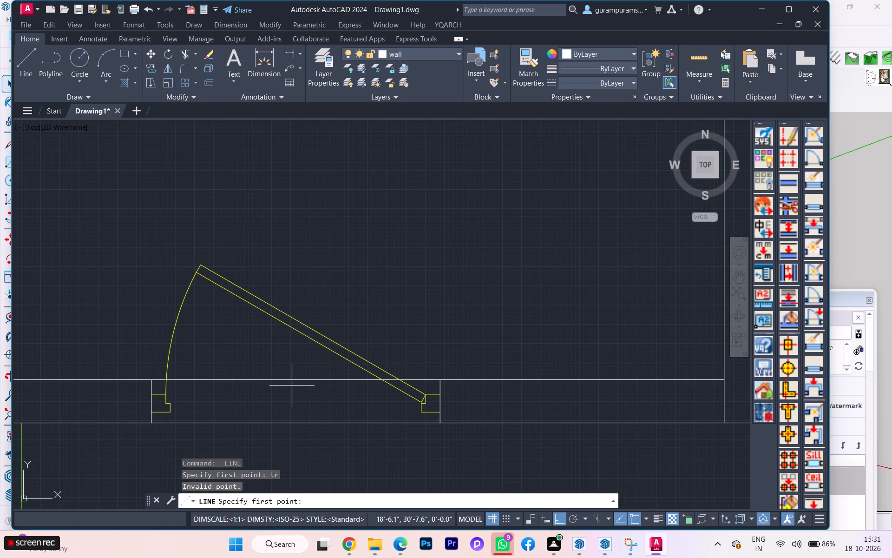
key(Escape)
text(tr)
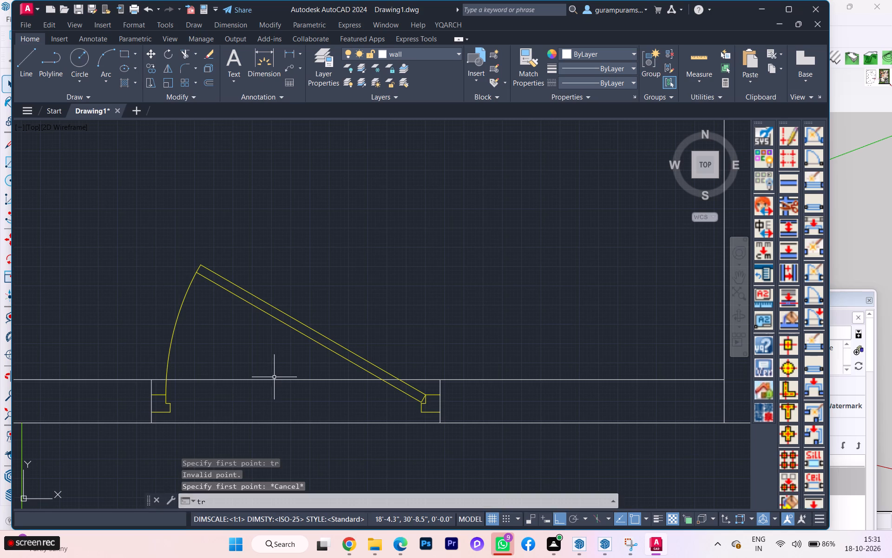
key(Return)
click(257, 379)
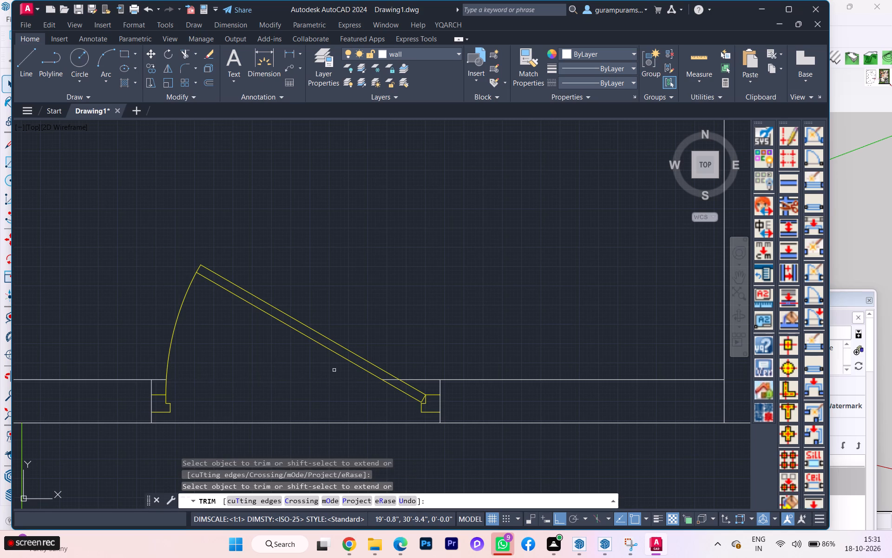
scroll(375, 376, up, 1)
click(393, 382)
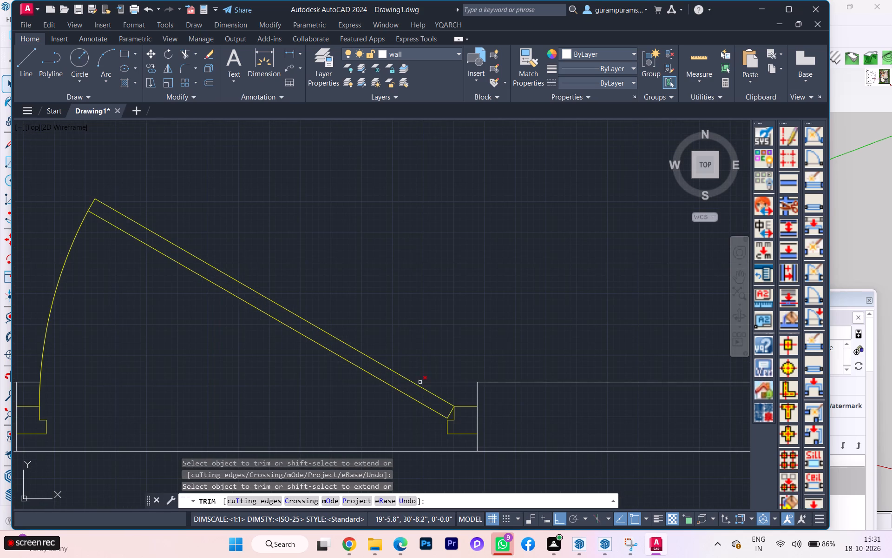
click(431, 381)
key(Escape)
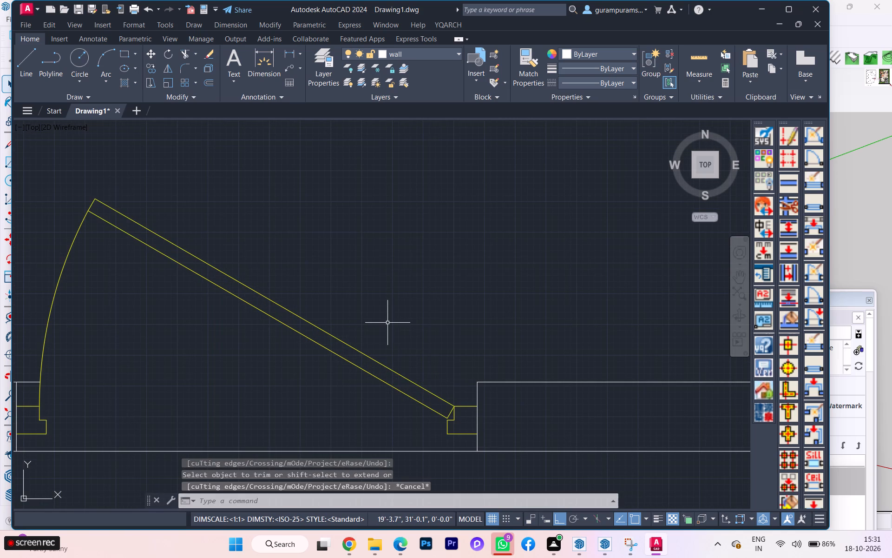
Trim the leftover upper wall line between the guest bedroom door's left jamb and its swing arc.
scroll(387, 323, down, 3)
key(Escape)
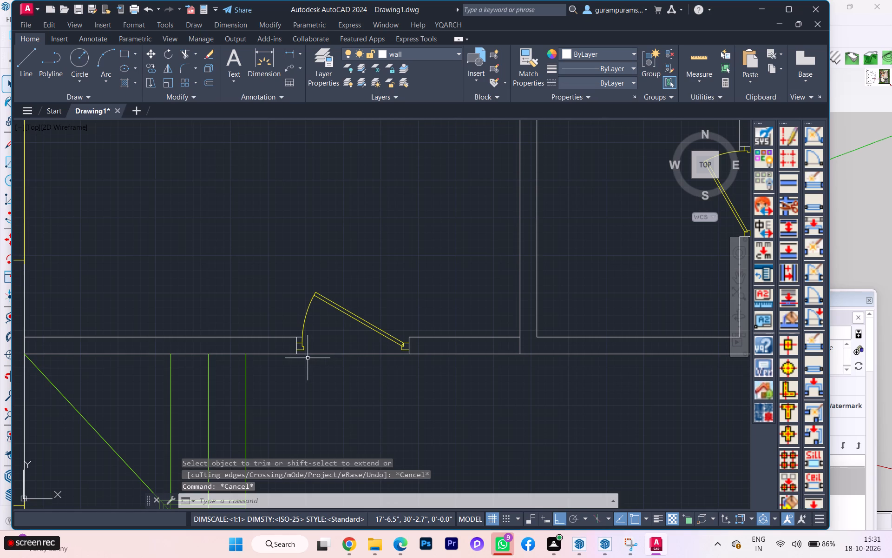
key(space)
scroll(301, 345, up, 3)
click(293, 318)
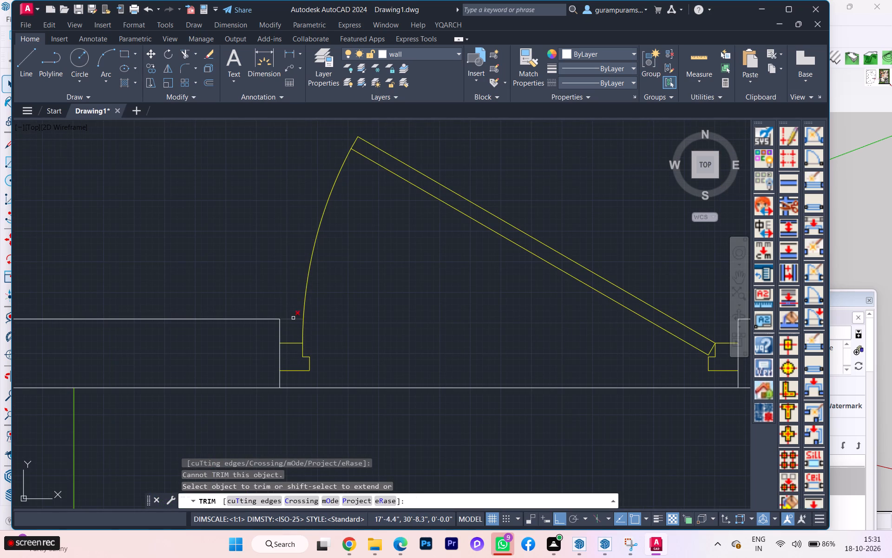
key(Escape)
Move the toilet door about 2.3 inches straight right so its frame sits within the wall thickness.
scroll(352, 332, down, 5)
scroll(302, 360, down, 2)
scroll(239, 356, down, 1)
scroll(344, 295, up, 2)
scroll(343, 292, down, 2)
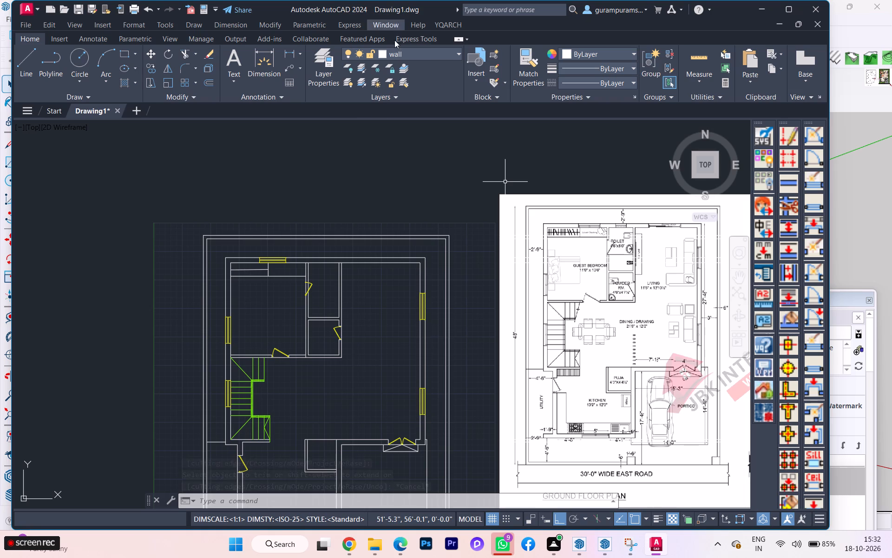
scroll(287, 293, up, 1)
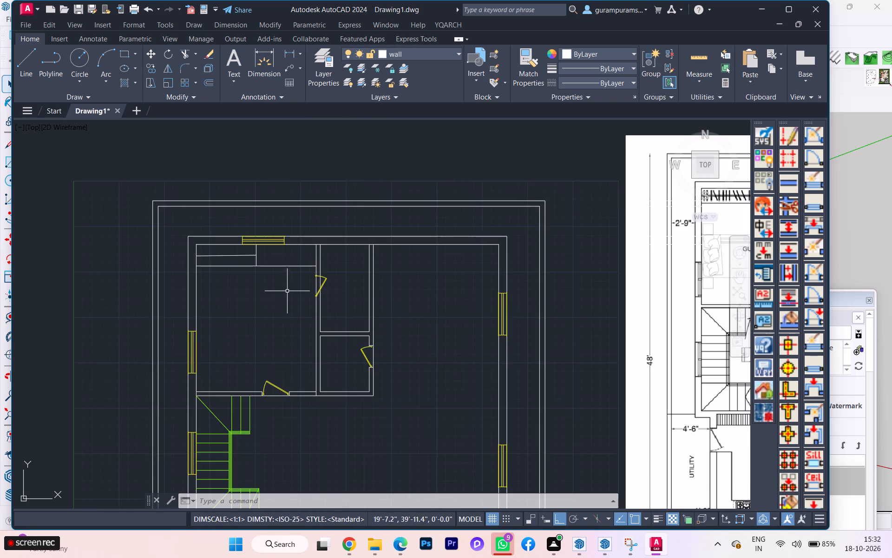
scroll(284, 271, up, 2)
scroll(352, 273, up, 1)
click(372, 287)
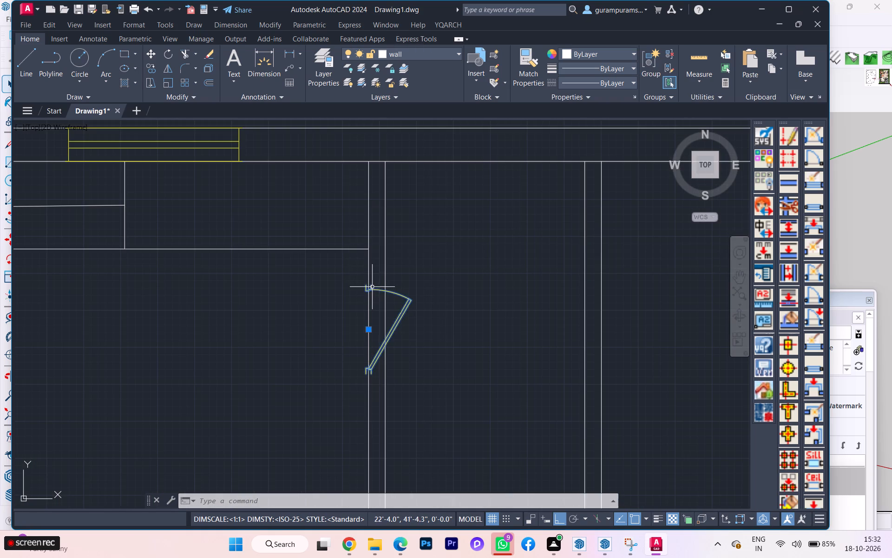
scroll(372, 287, up, 1)
key(Escape)
click(371, 288)
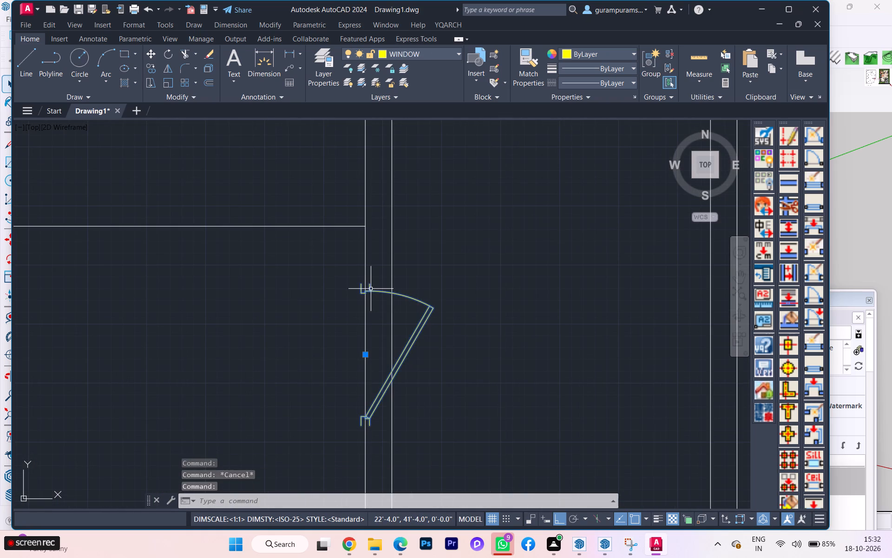
scroll(361, 292, down, 2)
scroll(361, 292, up, 5)
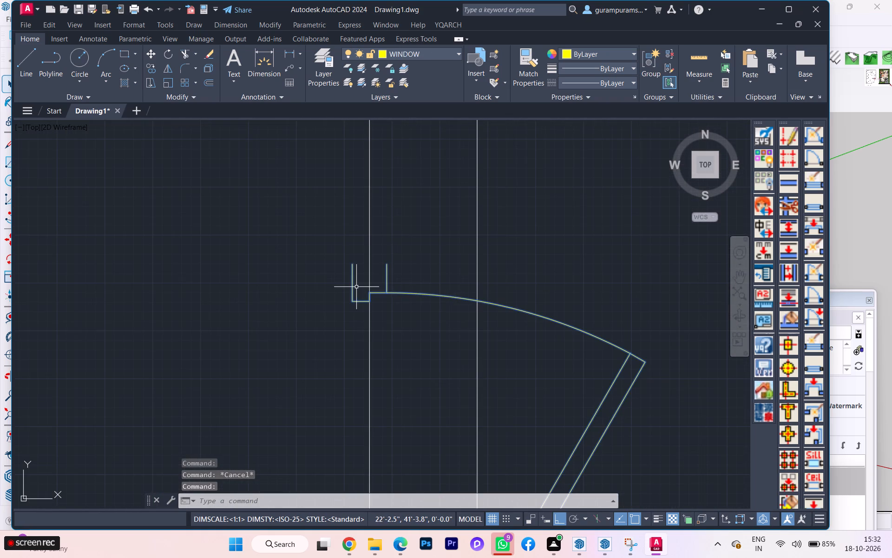
key(m)
key(Return)
scroll(360, 281, up, 2)
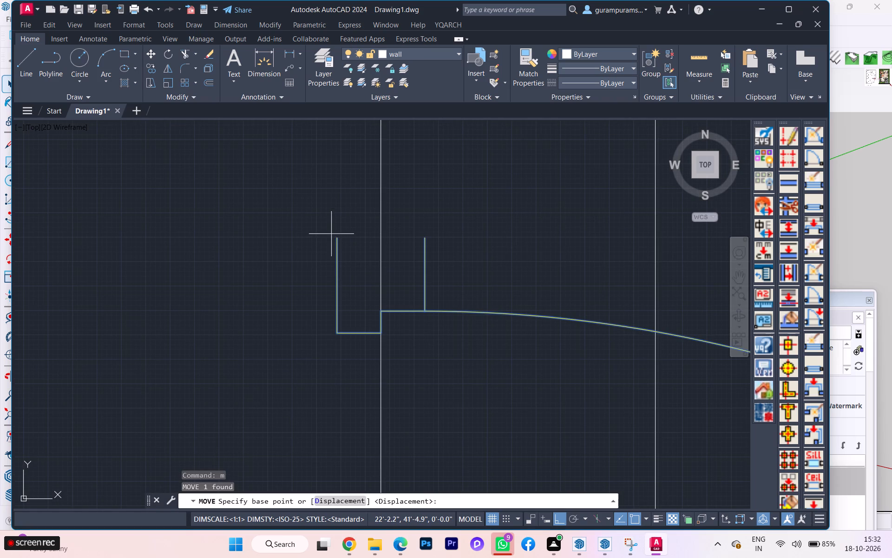
click(334, 238)
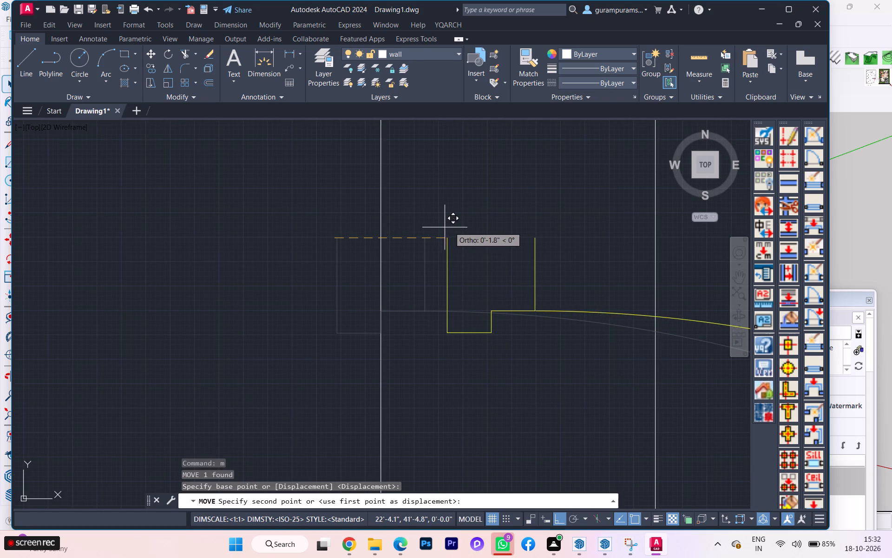
click(473, 229)
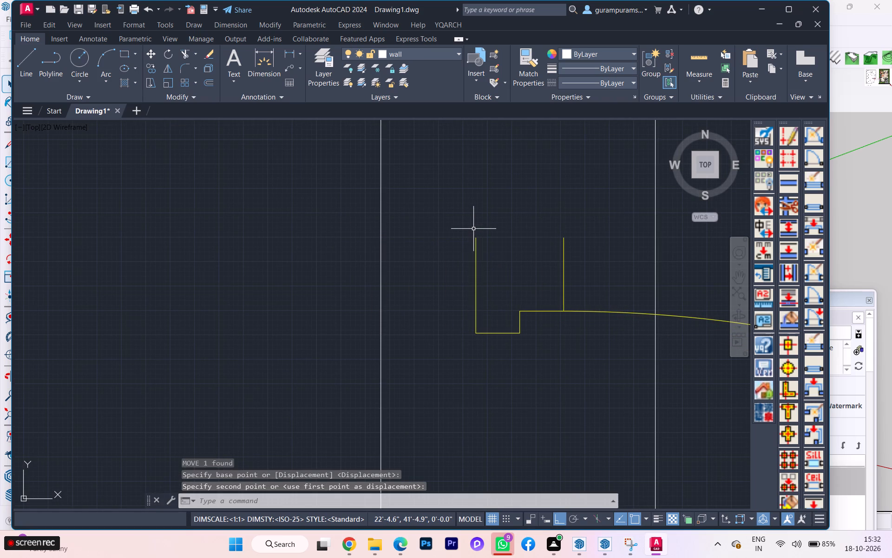
key(Escape)
Draw a jamb line from the toilet door's upper frame to the left wall face and stretch it to the right face.
scroll(407, 235, down, 2)
scroll(406, 237, up, 1)
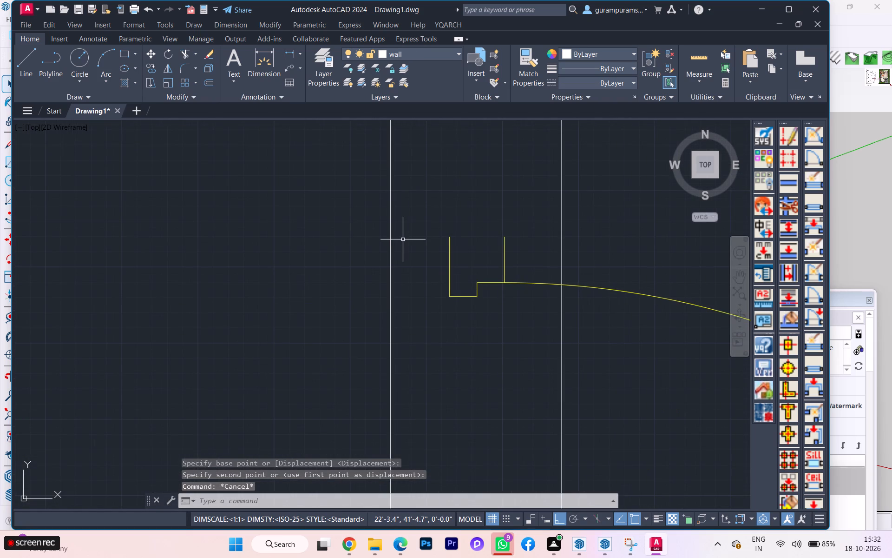
key(l)
key(Return)
scroll(459, 238, up, 1)
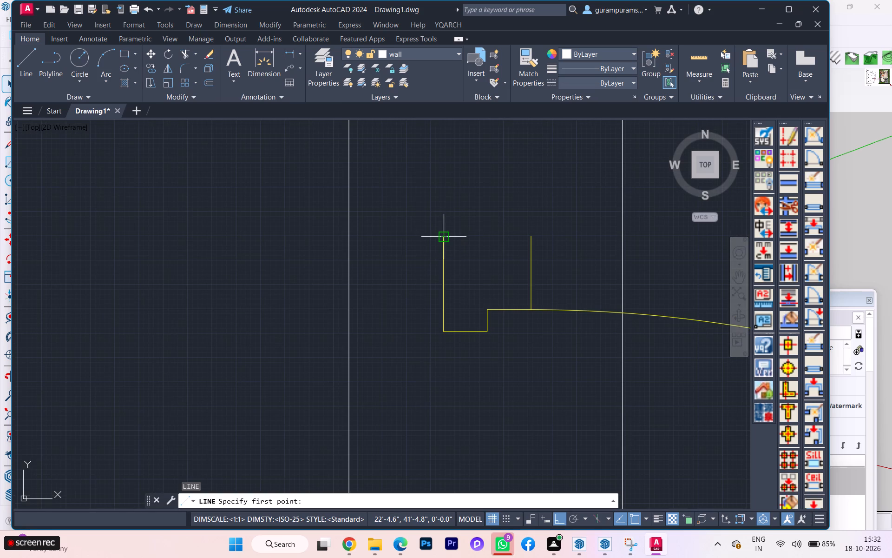
click(446, 234)
click(348, 238)
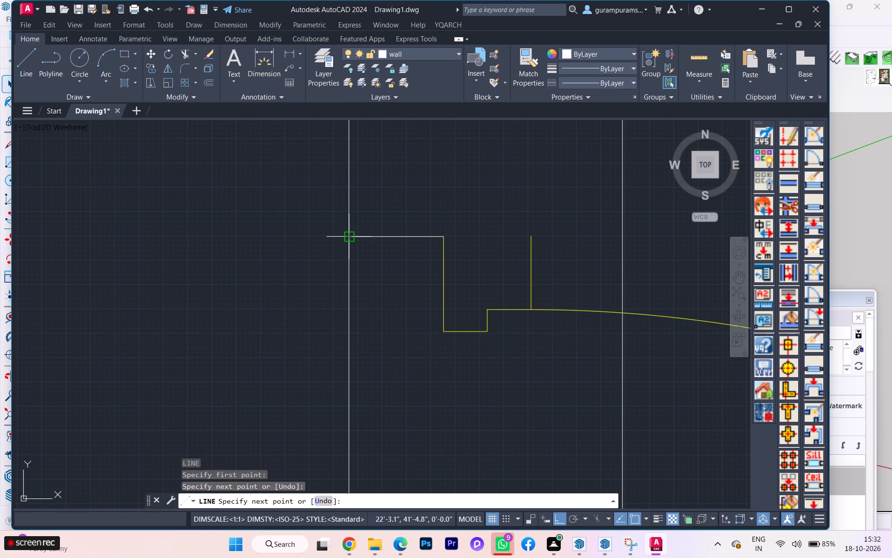
key(space)
click(391, 235)
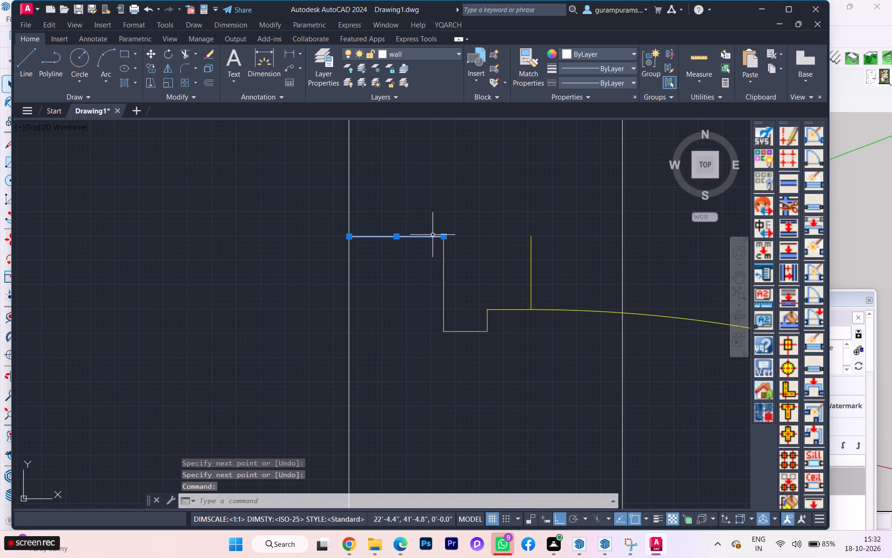
click(446, 235)
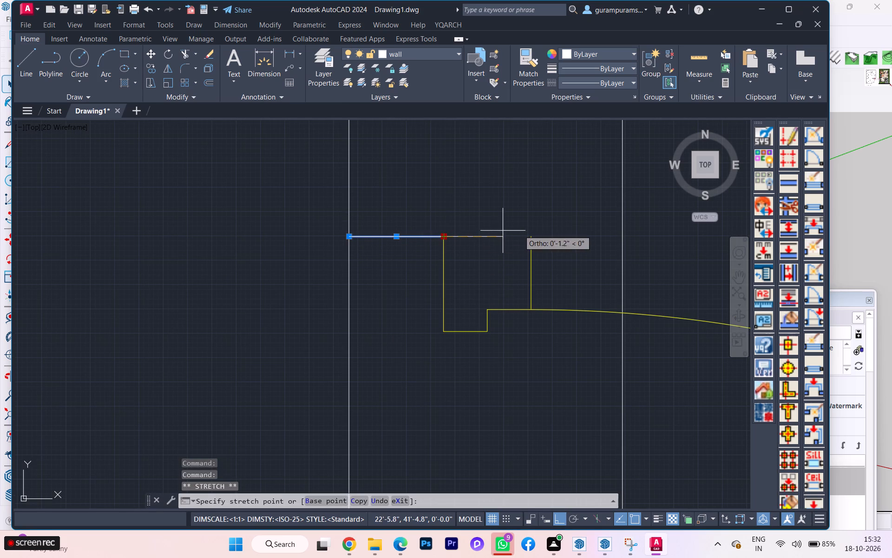
click(621, 235)
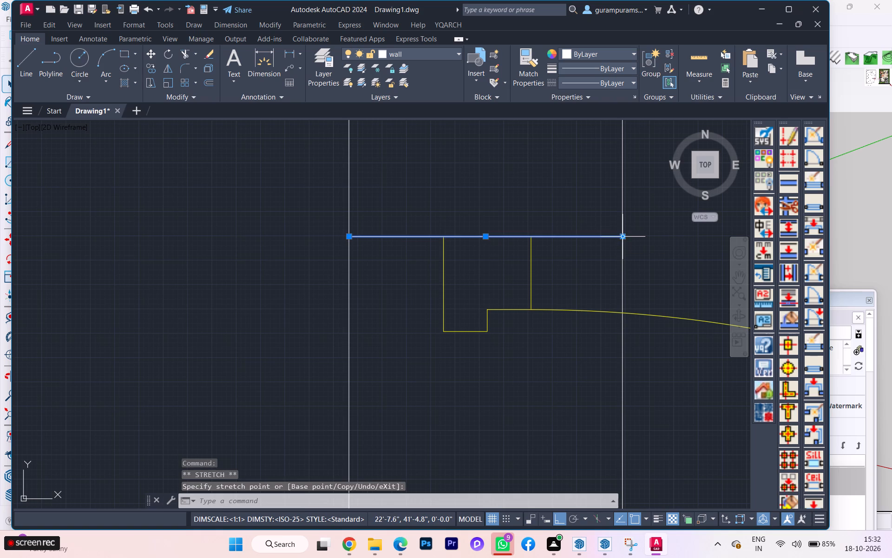
key(Escape)
key(Escape)
Draw a jamb line from the toilet door's lower frame to the left wall face and stretch it to the right face.
scroll(322, 236, down, 3)
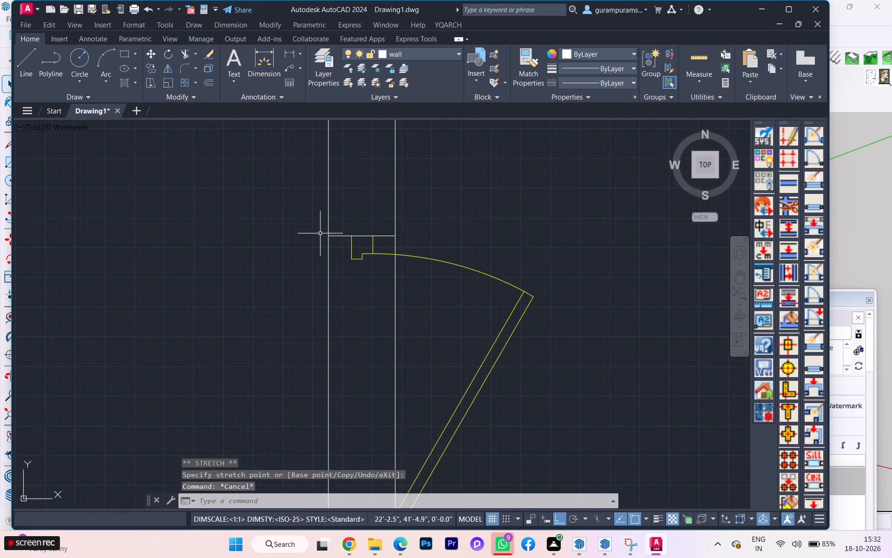
scroll(326, 229, down, 2)
scroll(348, 372, up, 2)
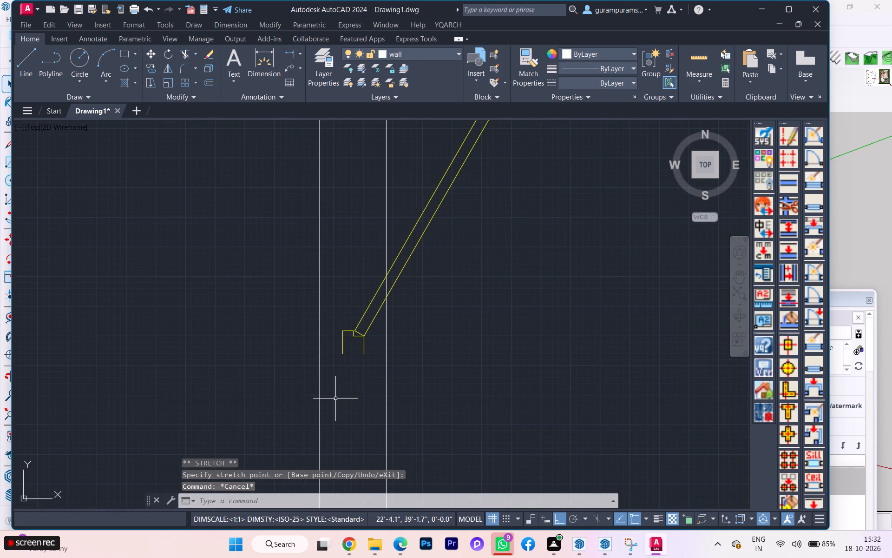
key(l)
key(Return)
scroll(348, 352, up, 2)
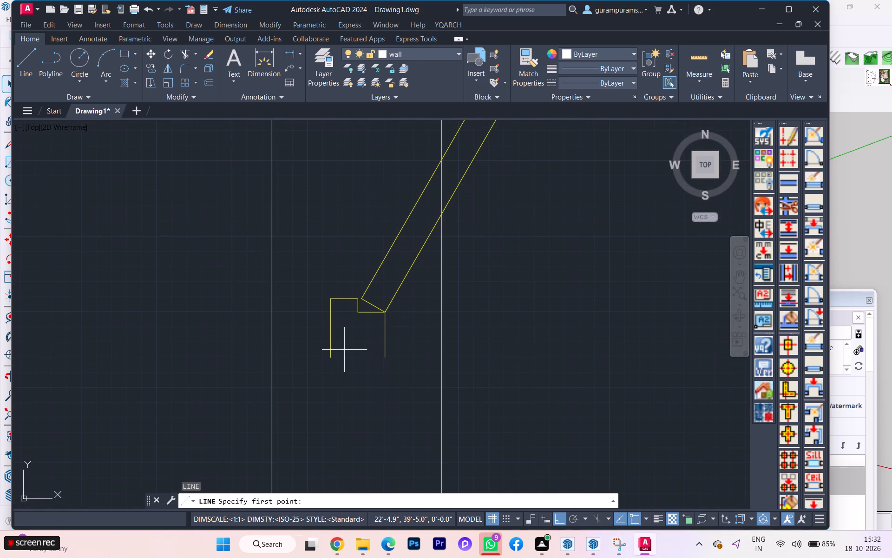
click(335, 356)
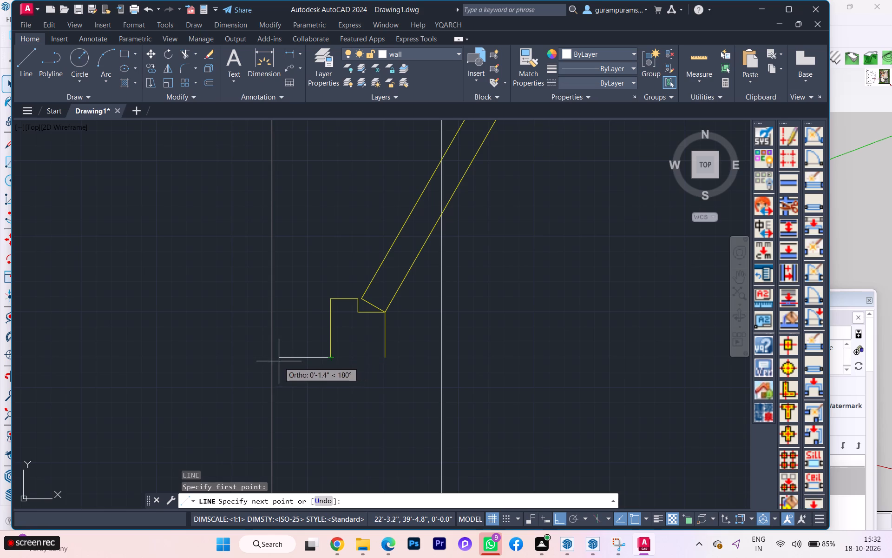
click(275, 359)
key(Escape)
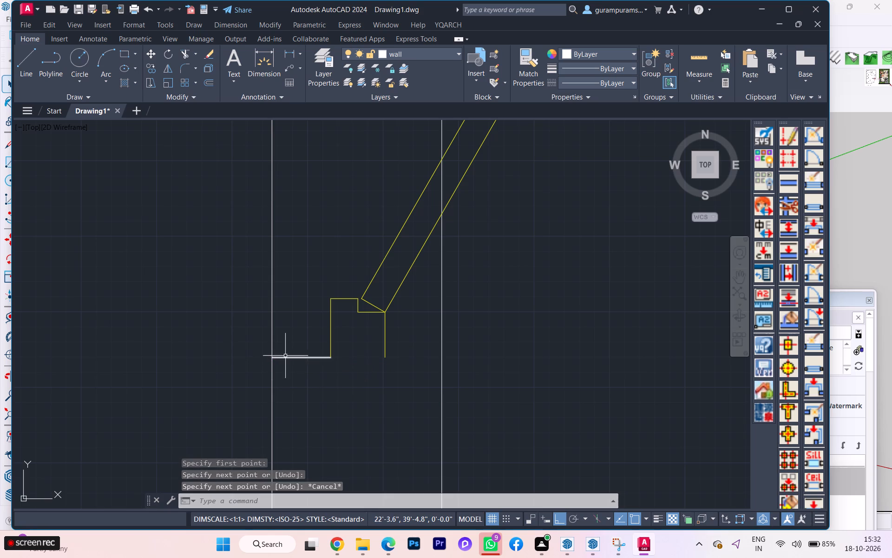
click(302, 360)
click(295, 359)
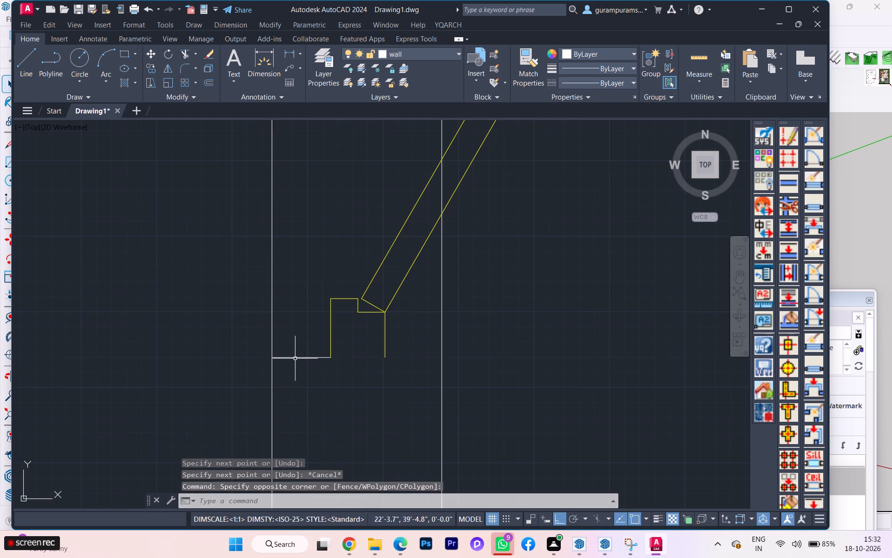
click(295, 359)
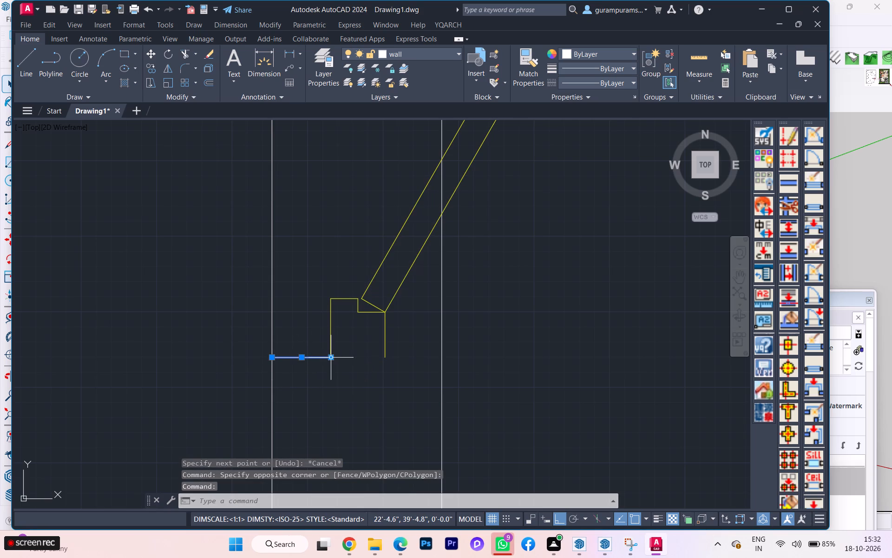
click(333, 358)
click(444, 356)
key(Escape)
Trim the right wall face line out of the toilet door opening, including the leftover piece beside the lower jamb.
scroll(444, 356, down, 2)
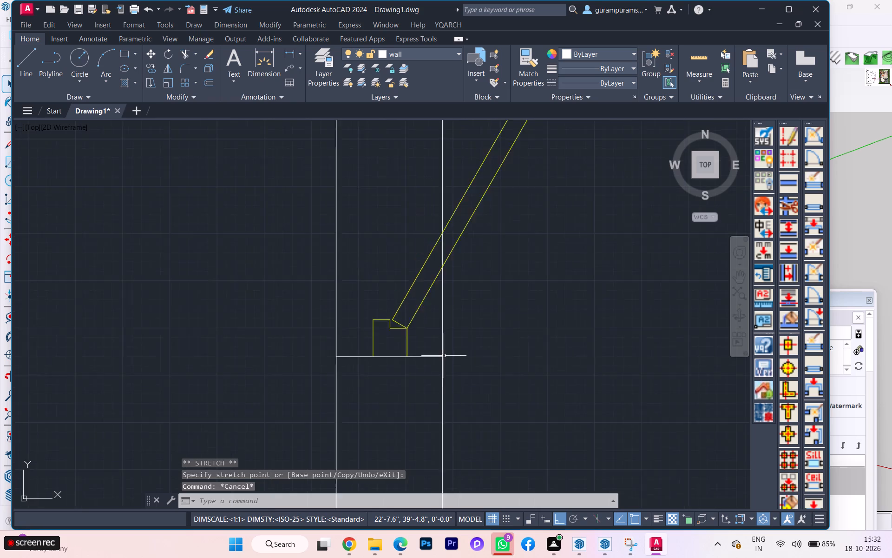
scroll(444, 356, down, 2)
key(space)
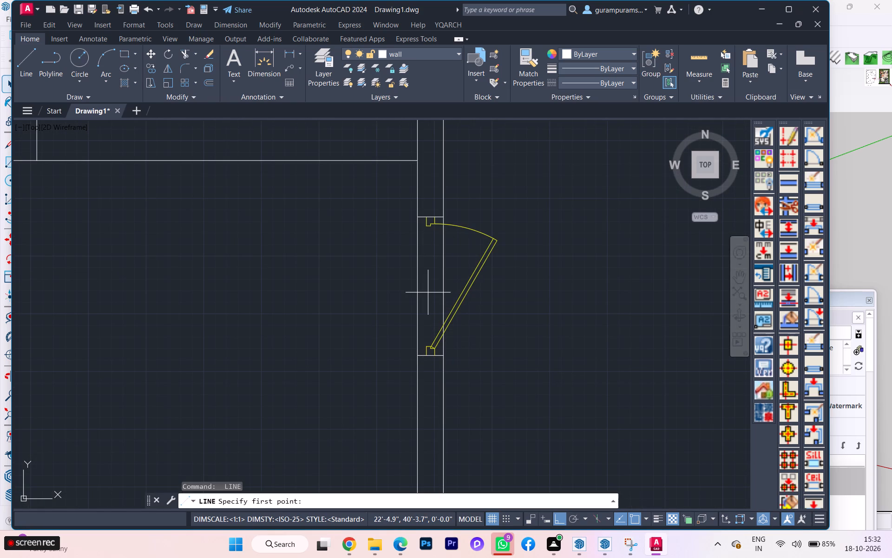
text(tr)
key(Escape)
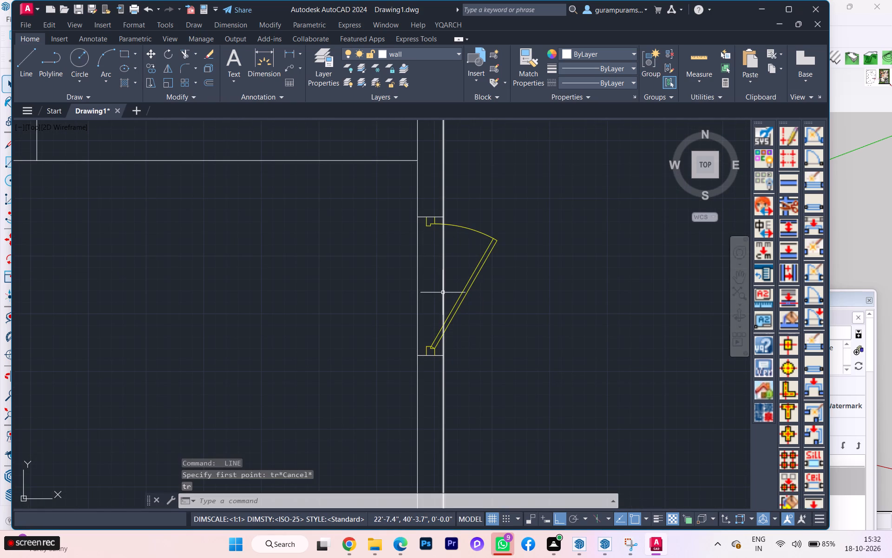
text(tr)
key(Return)
click(444, 290)
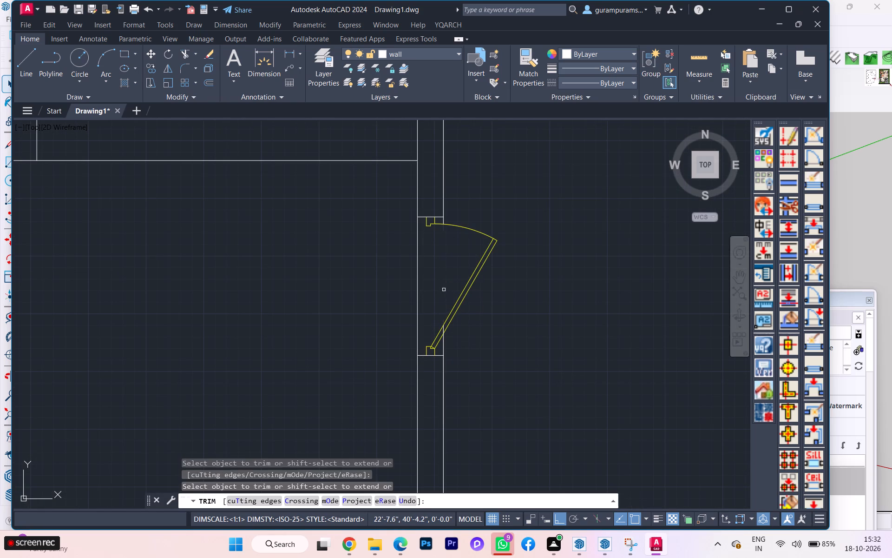
scroll(444, 321, up, 2)
click(440, 340)
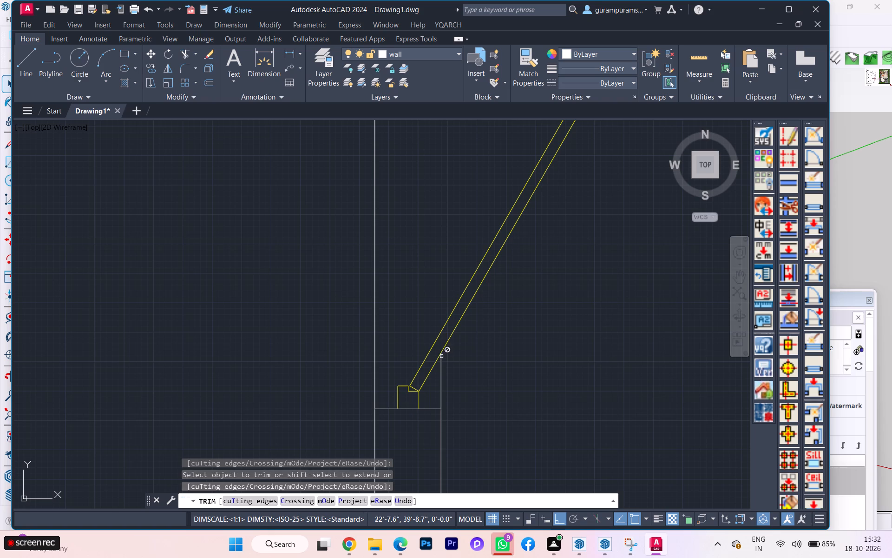
click(438, 369)
click(452, 365)
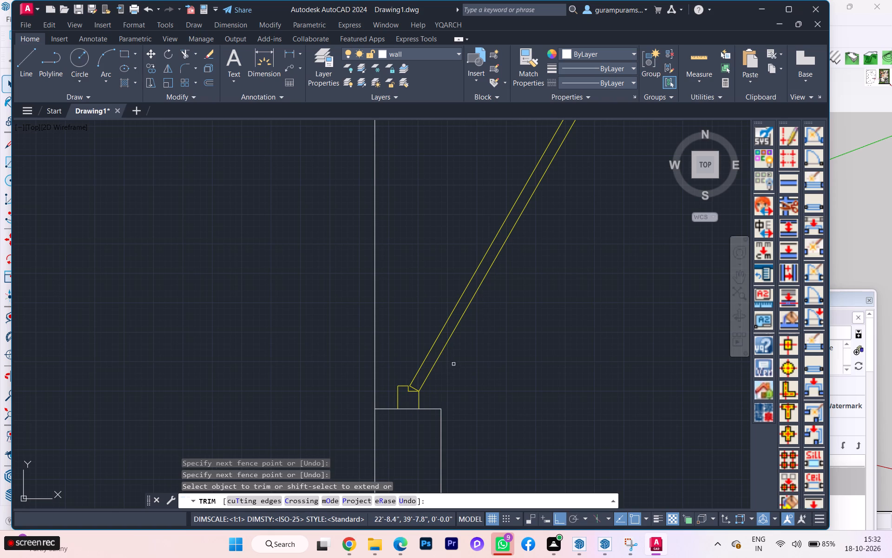
key(Escape)
Compare the redrawn plan with the reference image, checking the rooms, staircase, entrance and kitchen area for missing elements.
scroll(443, 363, down, 2)
scroll(325, 370, down, 1)
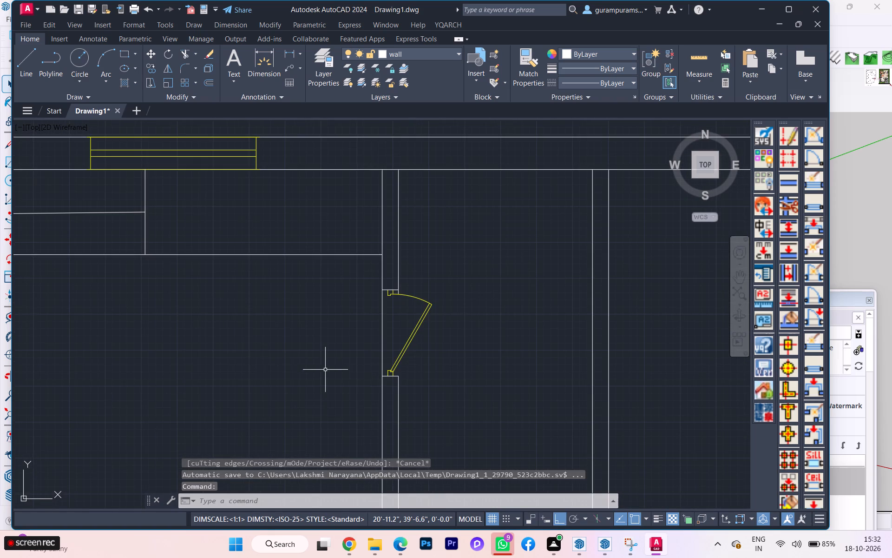
scroll(325, 369, down, 1)
scroll(370, 354, down, 2)
scroll(297, 367, down, 1)
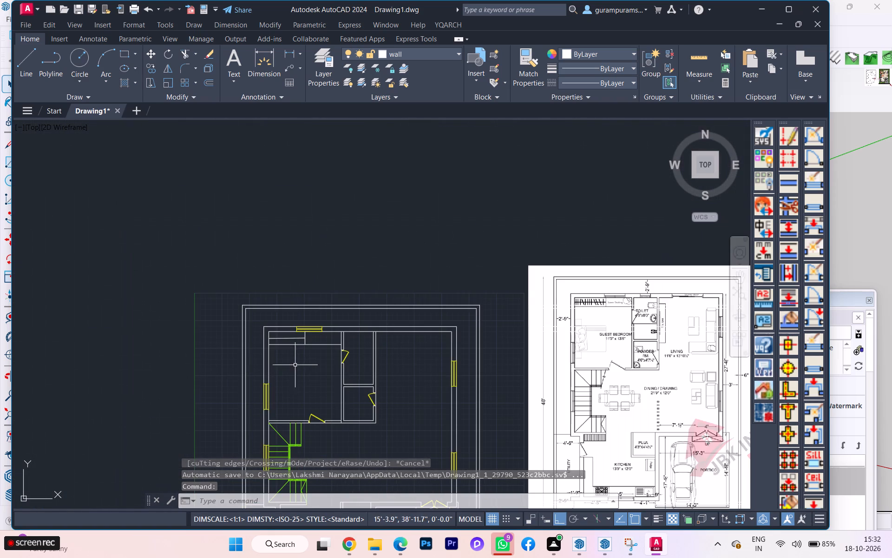
scroll(280, 297, down, 1)
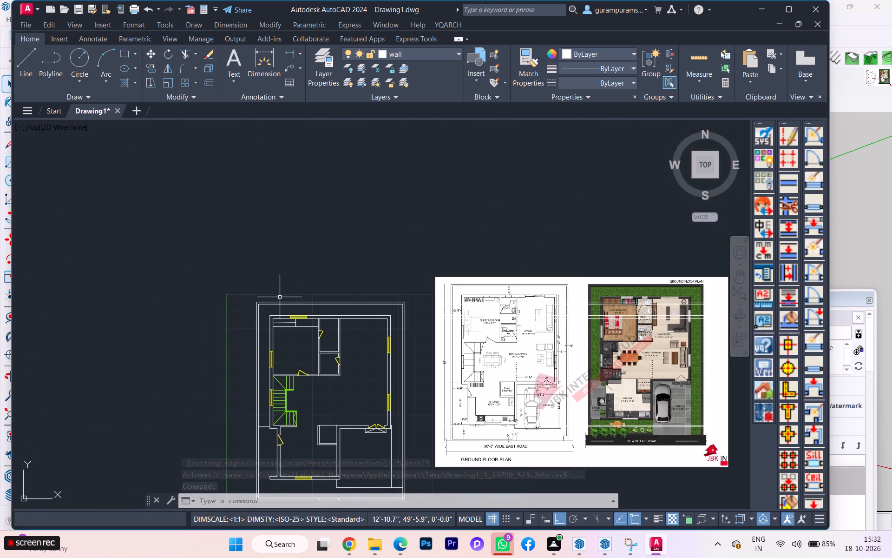
scroll(285, 332, up, 1)
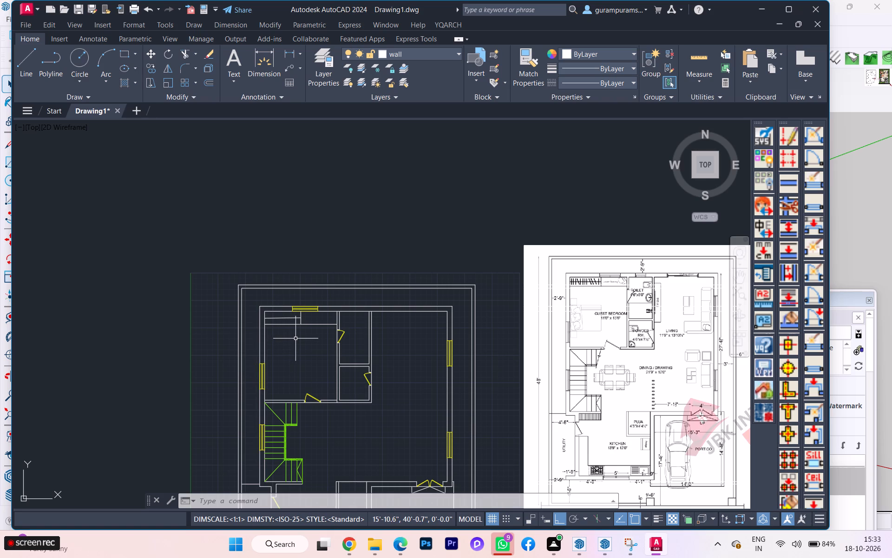
scroll(282, 290, down, 1)
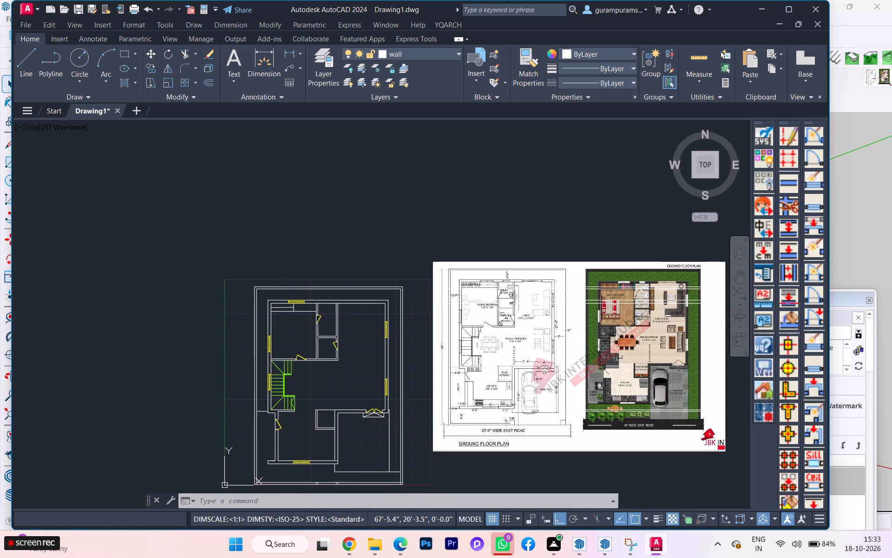
scroll(382, 416, up, 2)
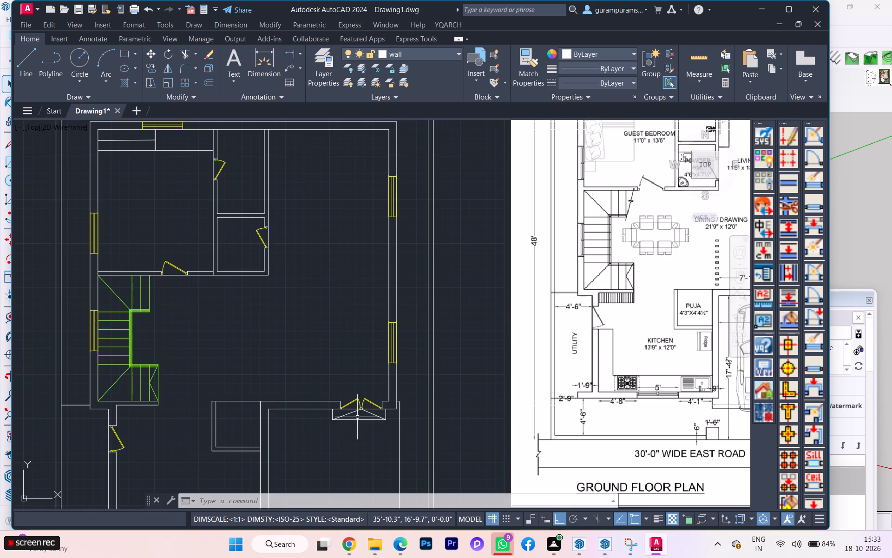
scroll(336, 416, down, 1)
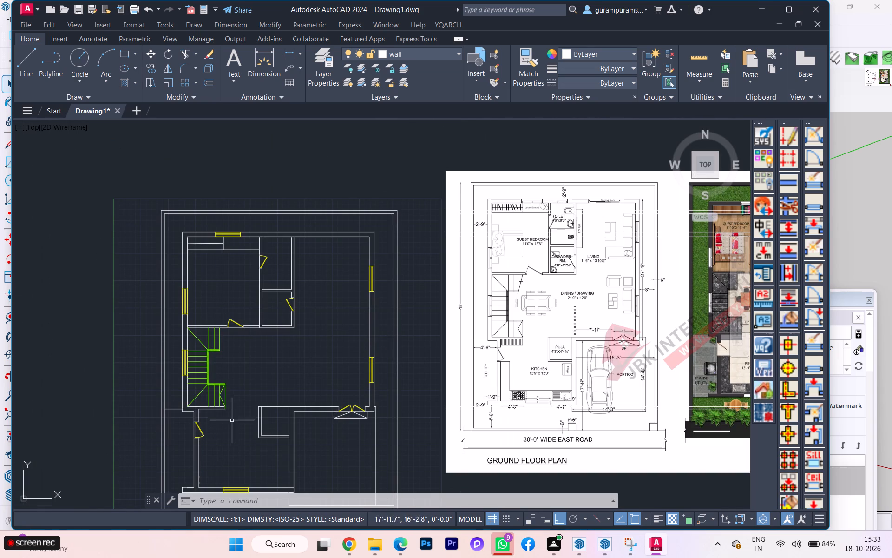
scroll(449, 354, up, 1)
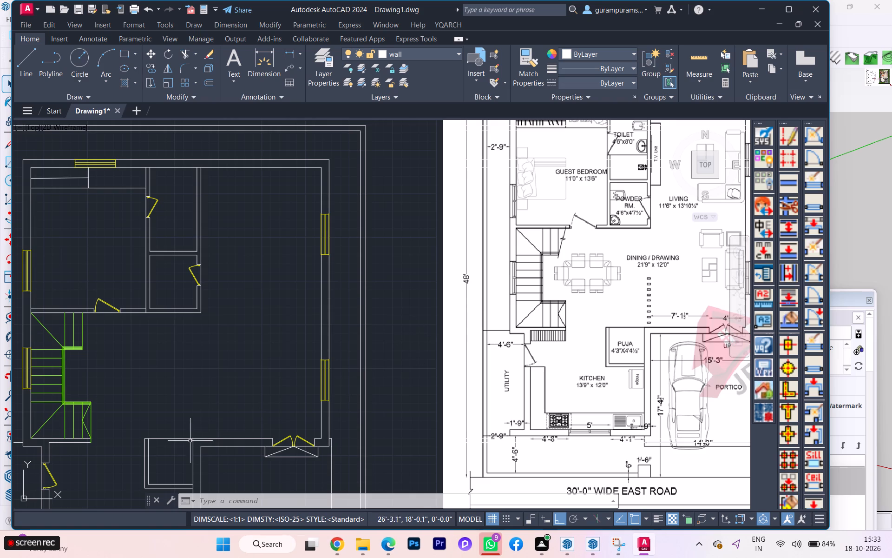
Draw a 1' deep unit outline below the staircase wall, from the kitchen-side wall corner about 4' across to the stair's outer edge.
key(l)
key(Return)
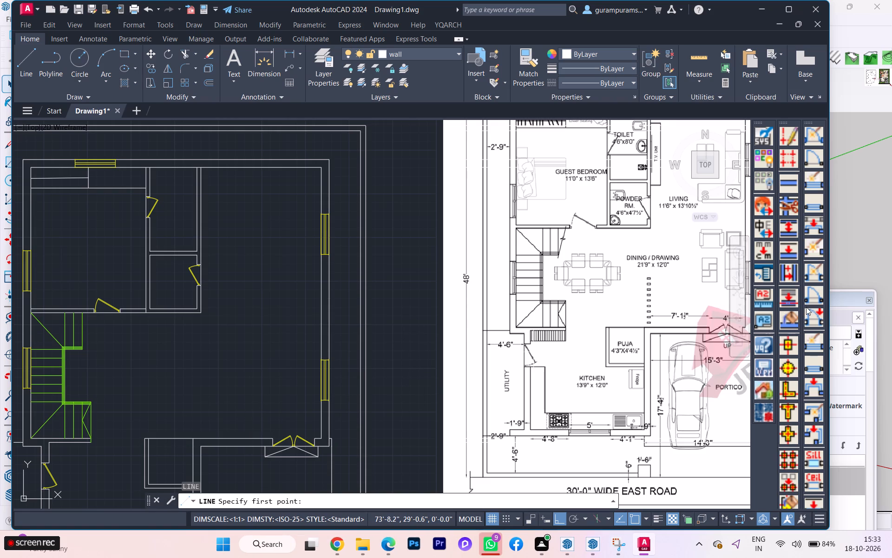
scroll(807, 306, down, 2)
scroll(807, 307, up, 1)
scroll(585, 333, down, 1)
scroll(420, 418, up, 1)
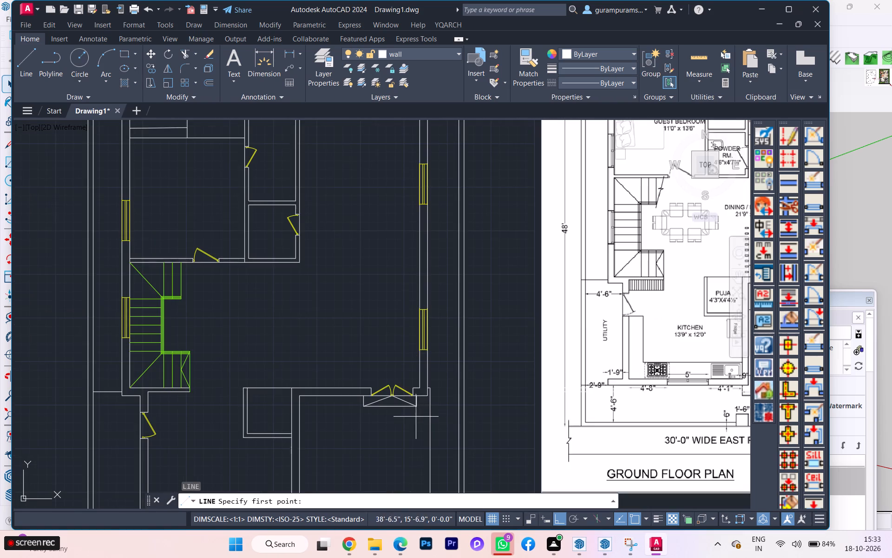
scroll(514, 317, down, 1)
scroll(395, 380, up, 1)
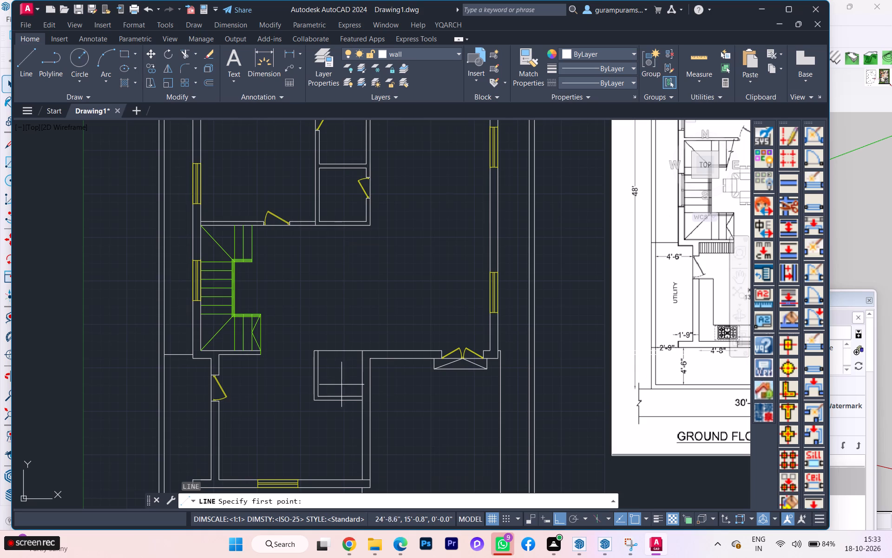
scroll(185, 382, up, 2)
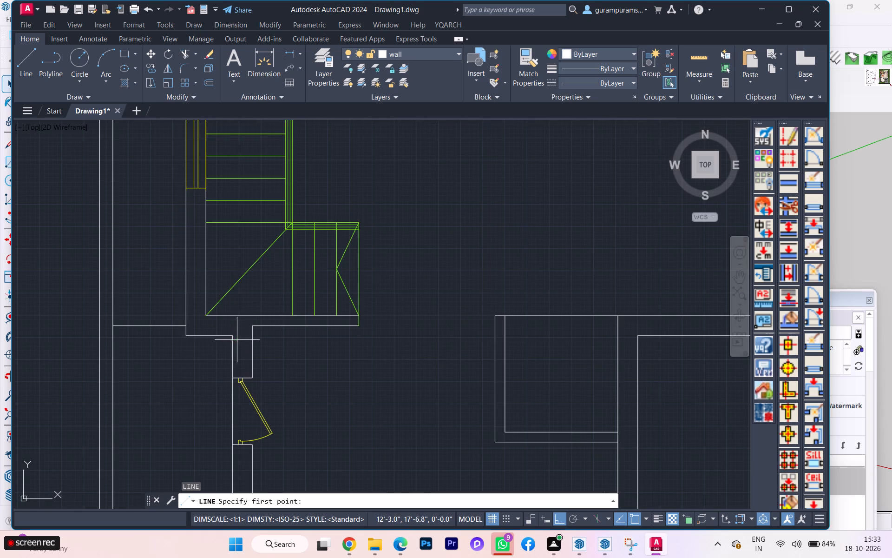
key(t)
key(k)
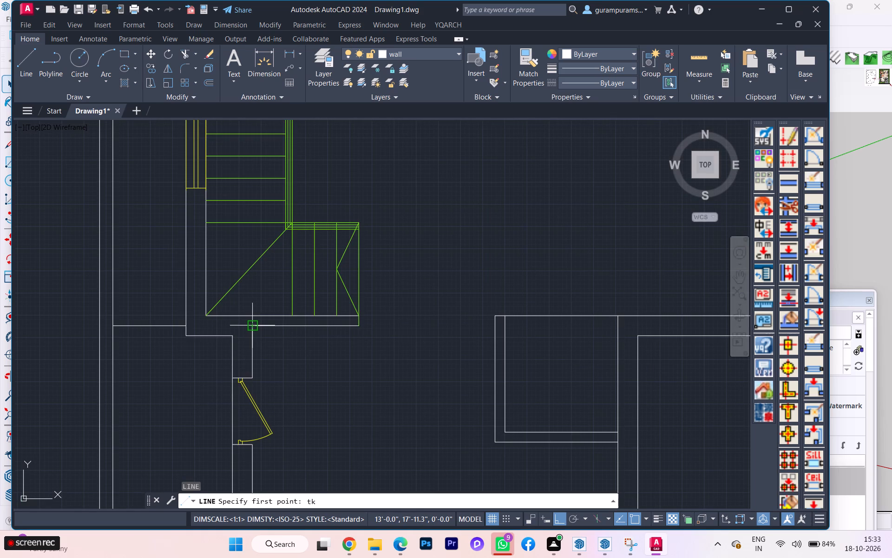
key(Return)
click(252, 327)
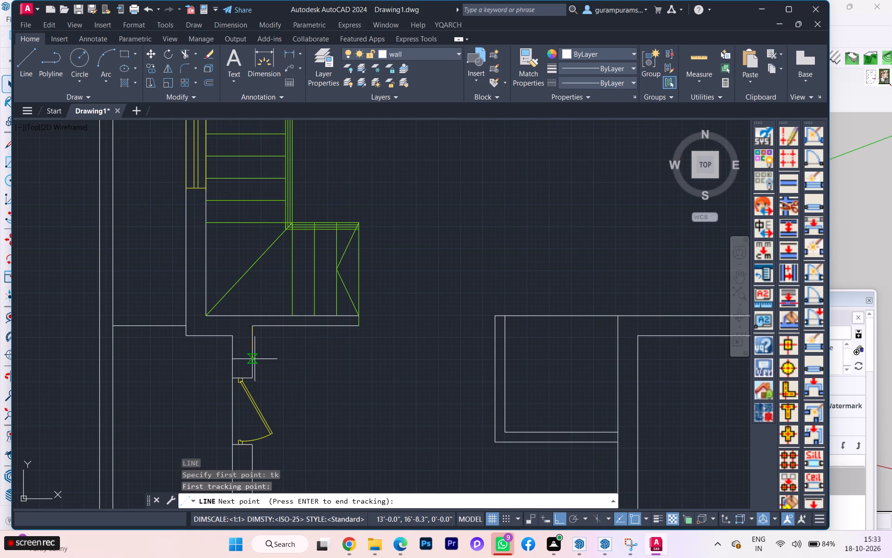
text(1')
key(Return)
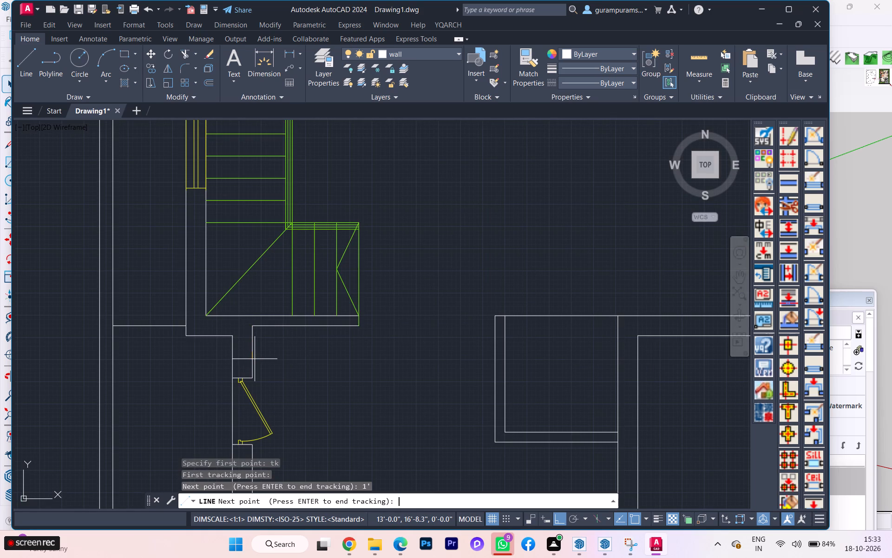
key(Return)
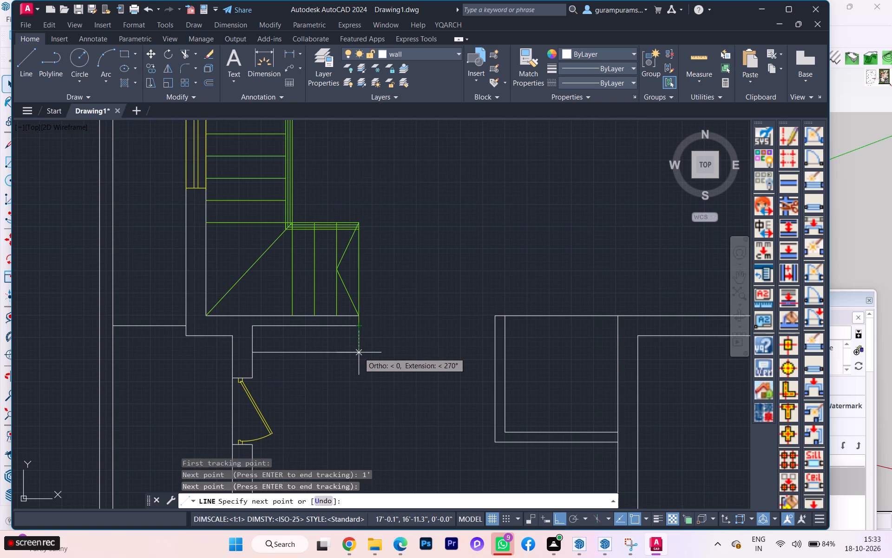
click(359, 352)
click(361, 327)
key(Escape)
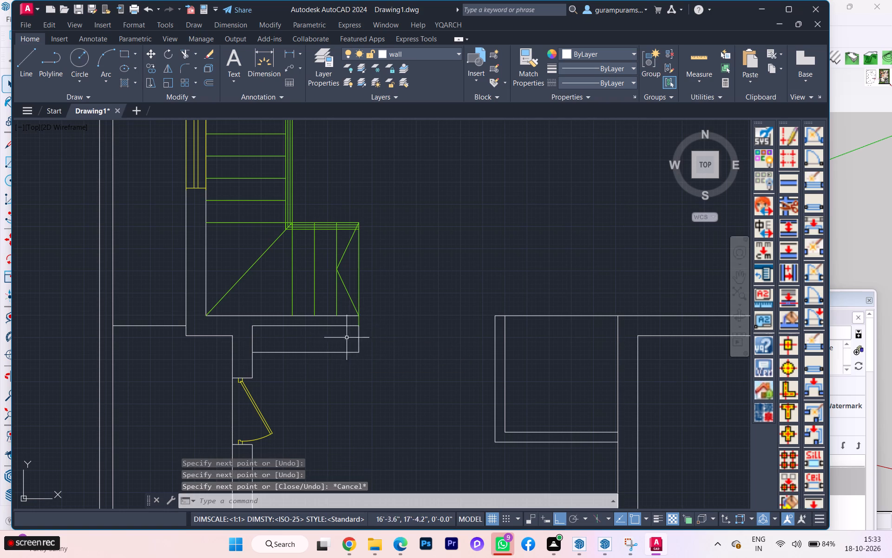
Join the unit's long front line and short end line into one polyline.
scroll(327, 352, down, 1)
scroll(306, 354, up, 2)
click(390, 365)
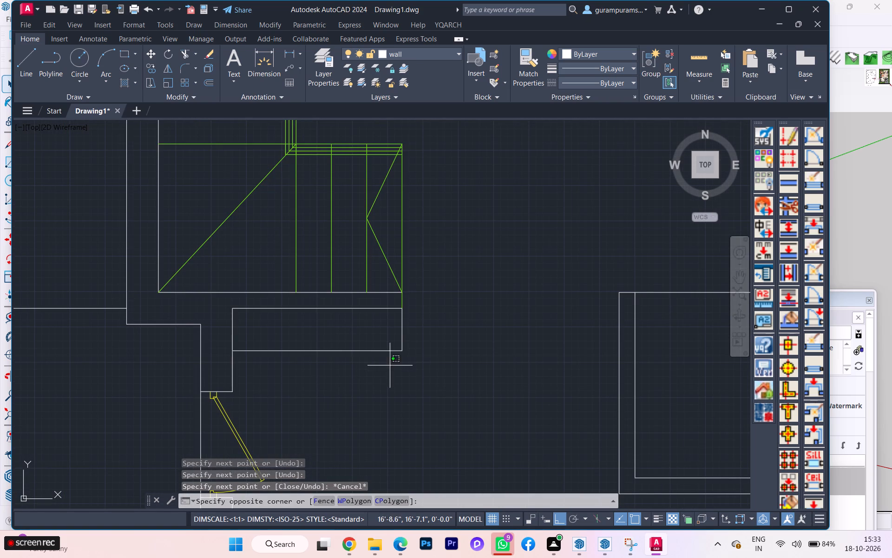
click(439, 328)
drag(434, 332, 430, 333)
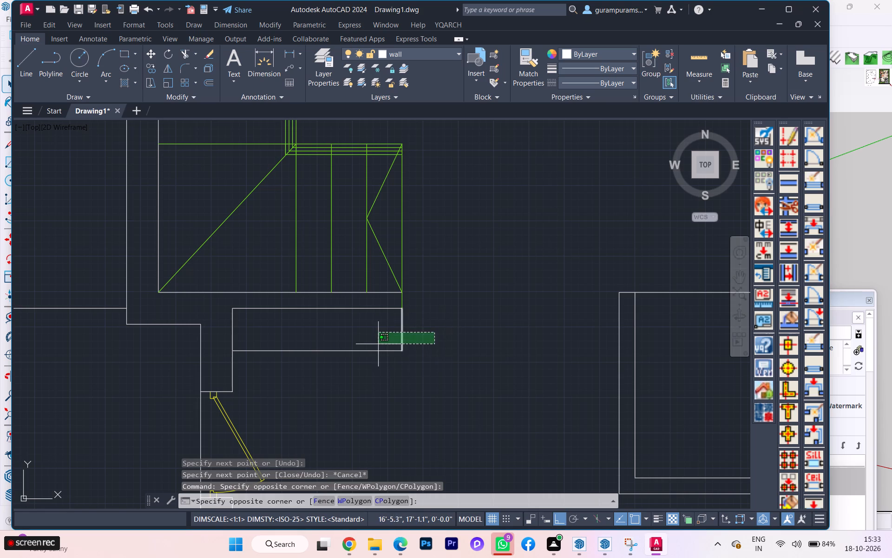
click(378, 344)
click(384, 368)
click(378, 348)
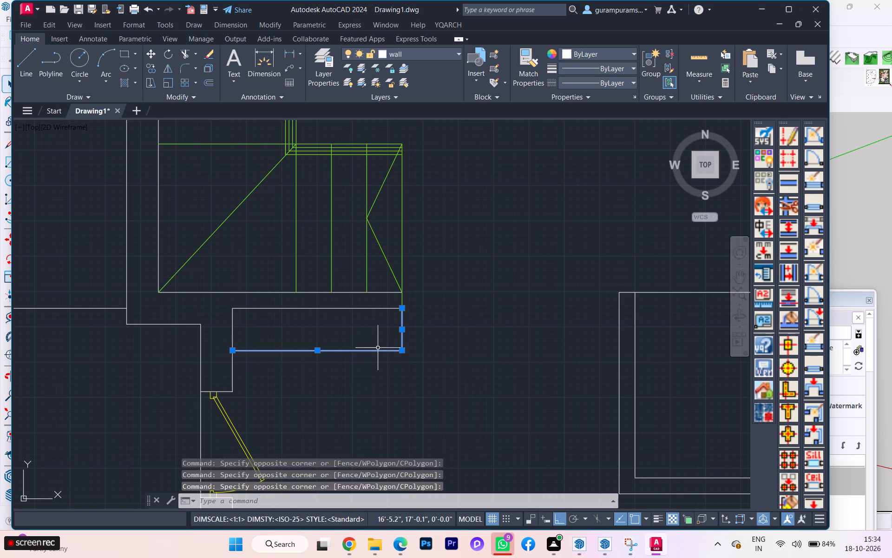
key(j)
key(Return)
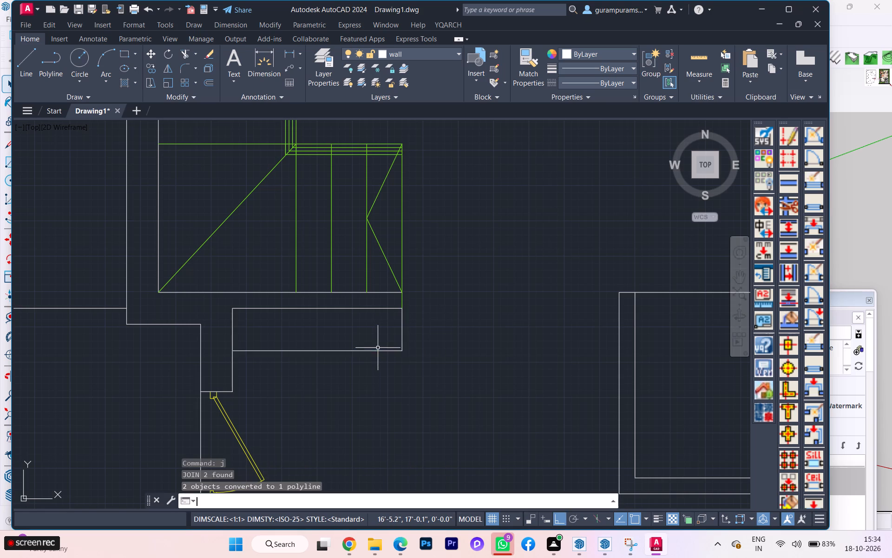
Draw a vertical divider line across the unit's full depth, about 1.8 inches from its left end.
scroll(396, 337, up, 1)
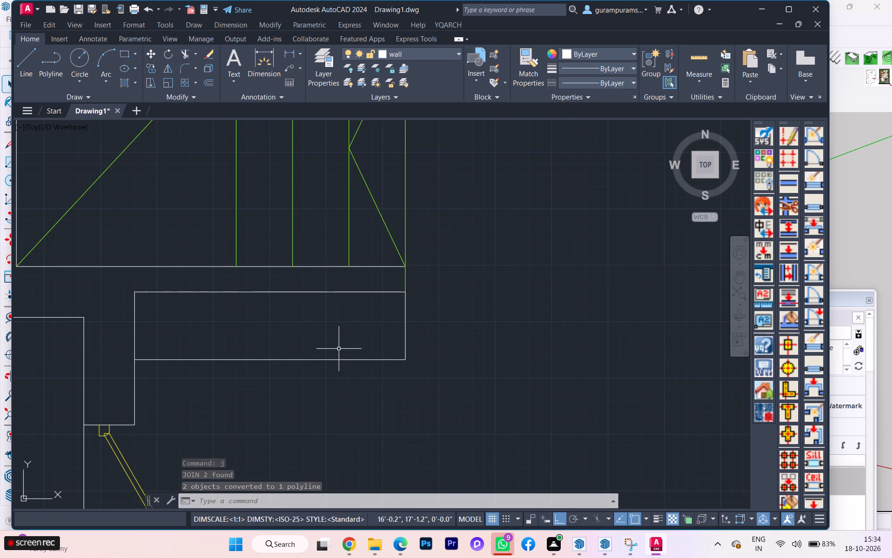
key(l)
key(Return)
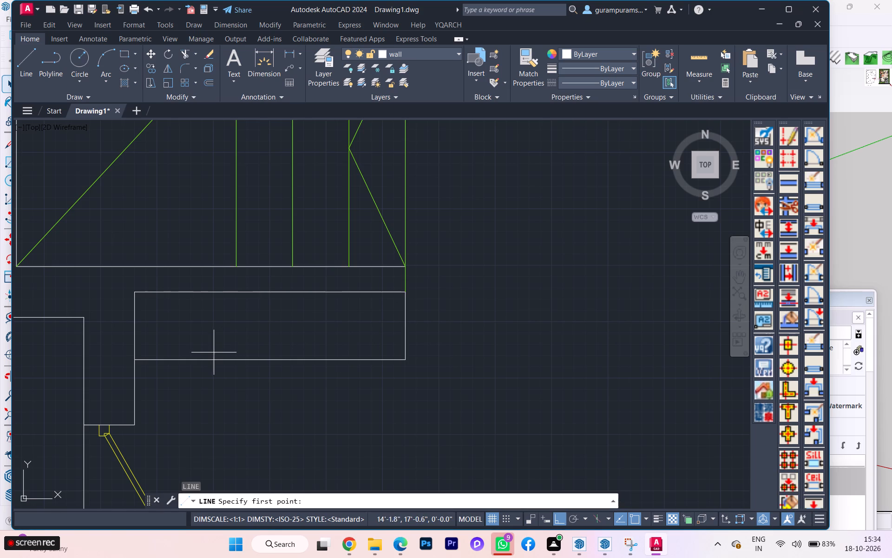
click(144, 296)
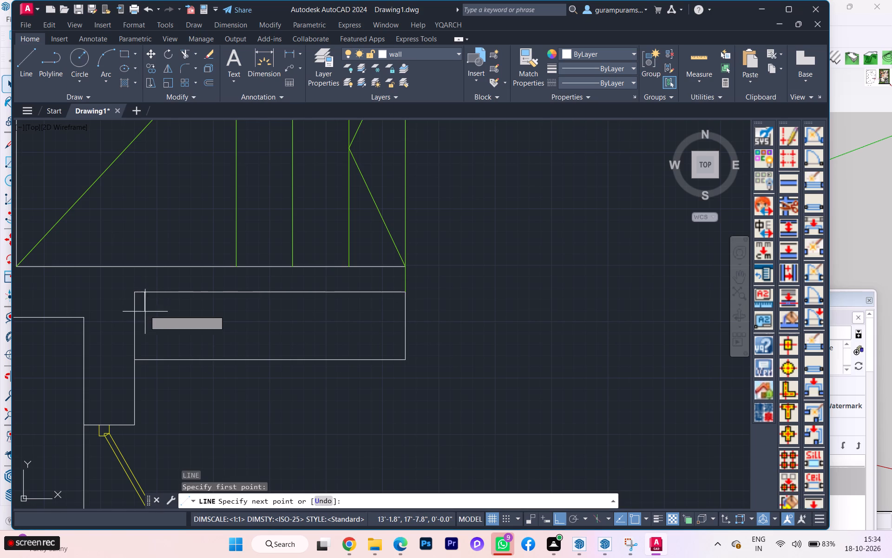
click(146, 360)
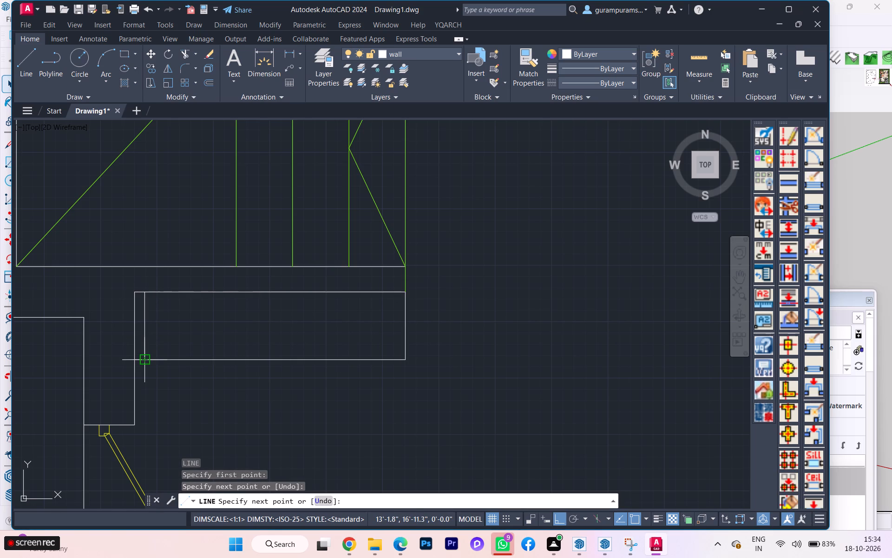
key(space)
Copy the divider line as an array of 15 items spaced about 3 inches apart across the unit below the staircase.
click(145, 348)
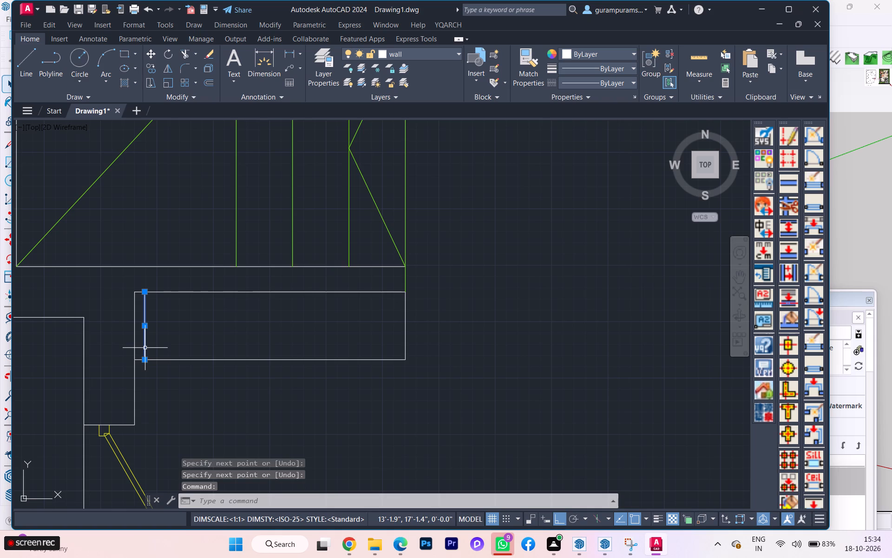
text(co)
key(Return)
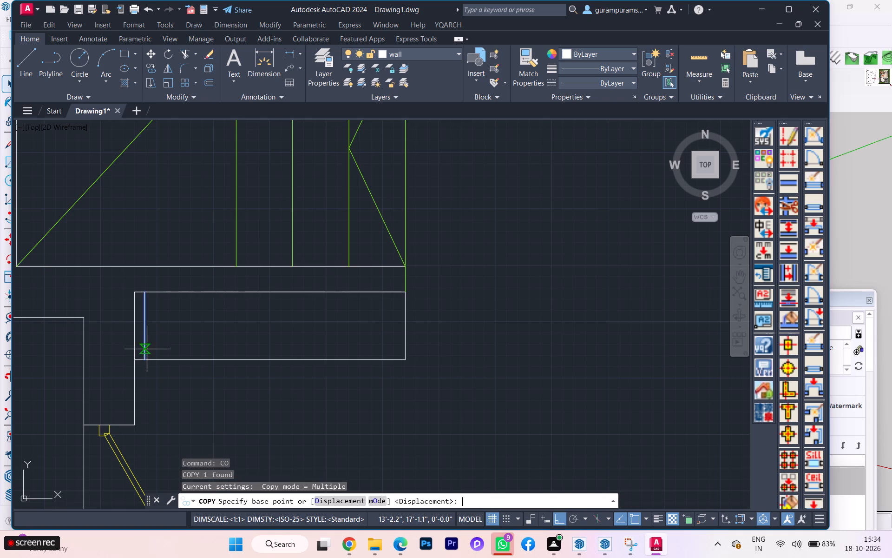
click(144, 363)
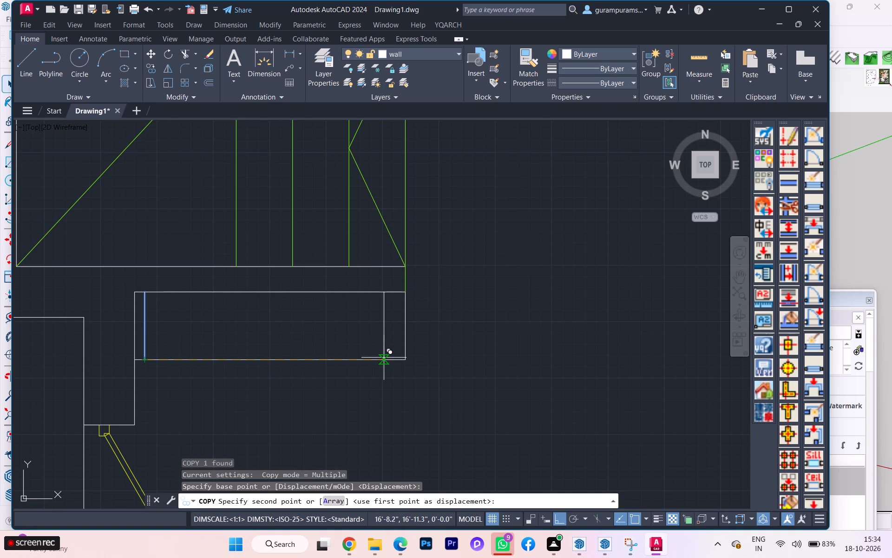
key(a)
key(Return)
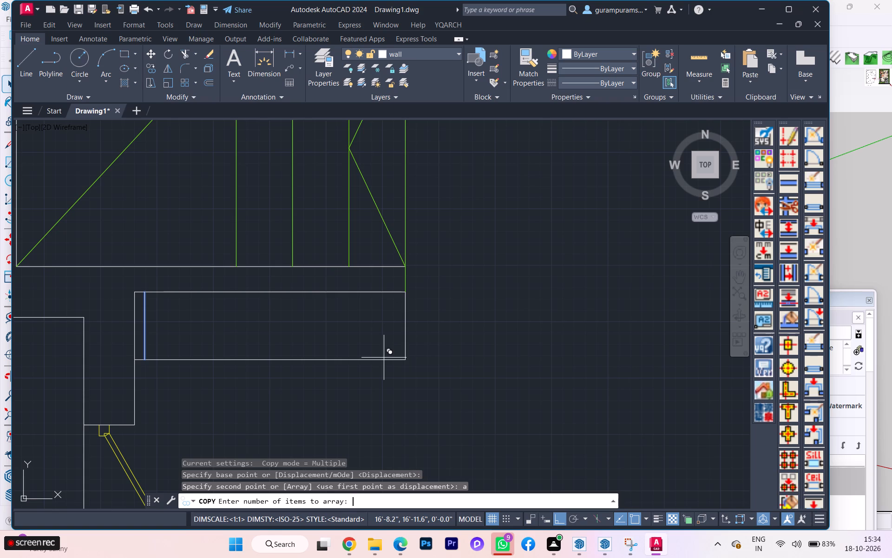
text(15)
key(Return)
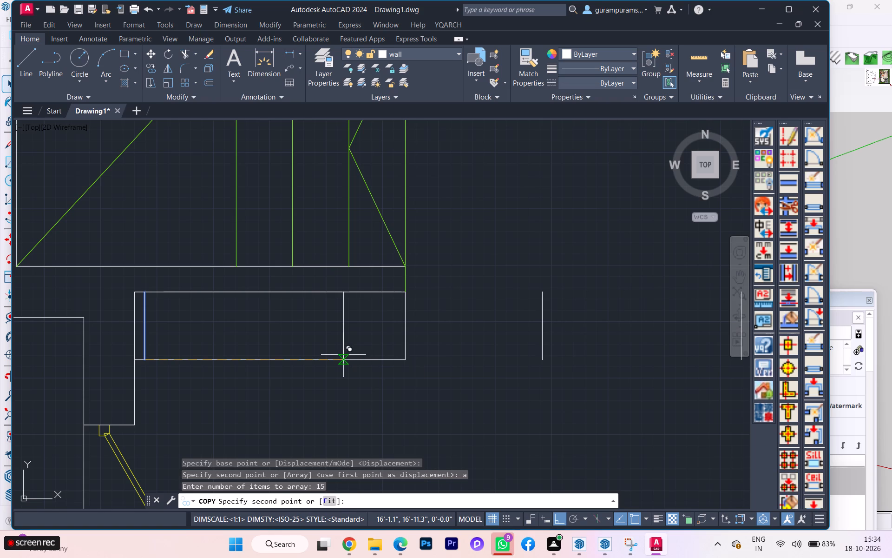
click(162, 360)
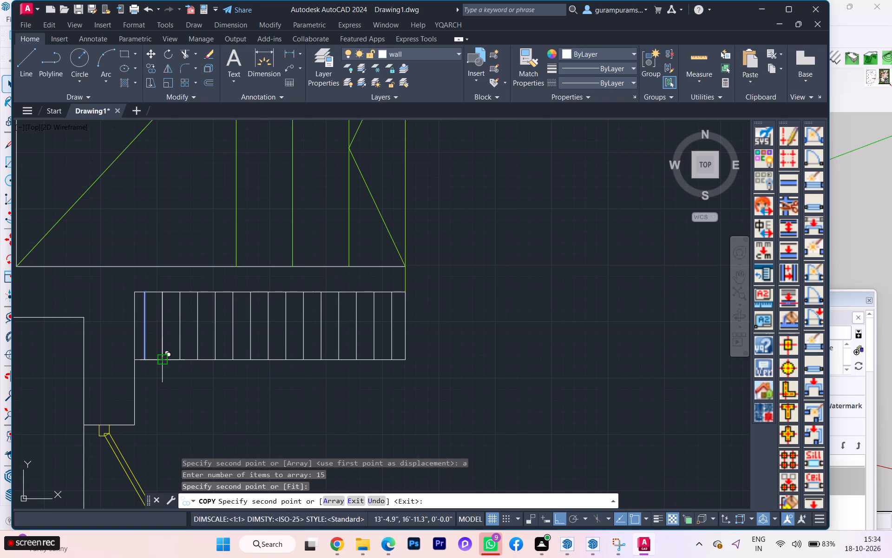
key(space)
key(Escape)
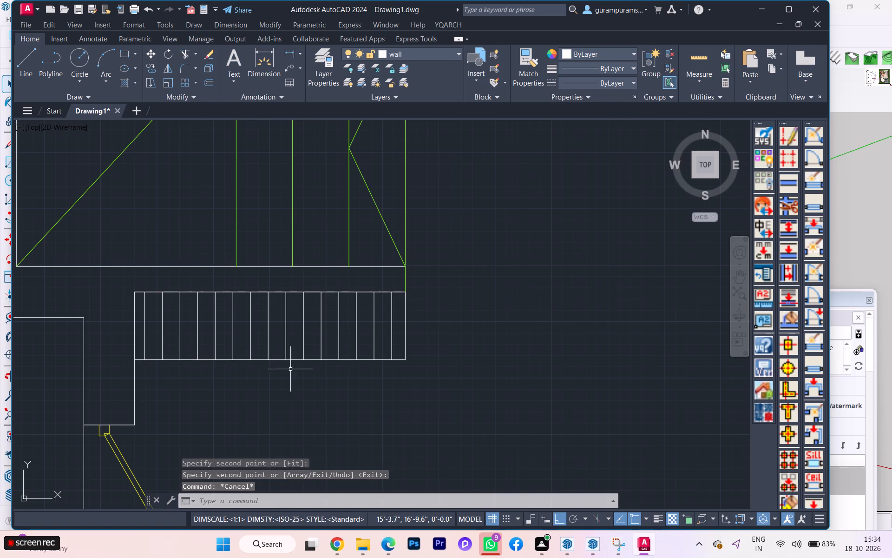
Compare the redrawn plan with the reference image, checking the kitchen, utility and dining areas for elements still to draw.
scroll(317, 370, down, 3)
scroll(162, 368, down, 3)
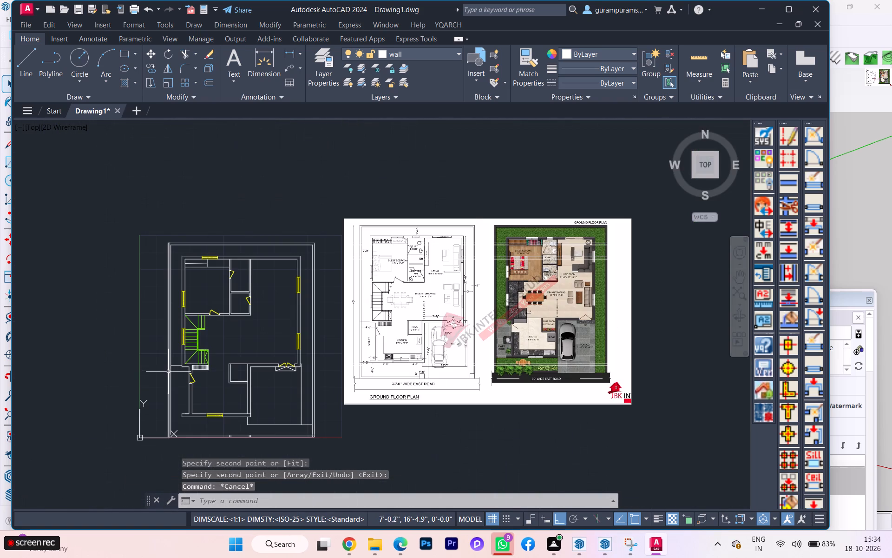
scroll(311, 349, up, 1)
scroll(372, 325, up, 1)
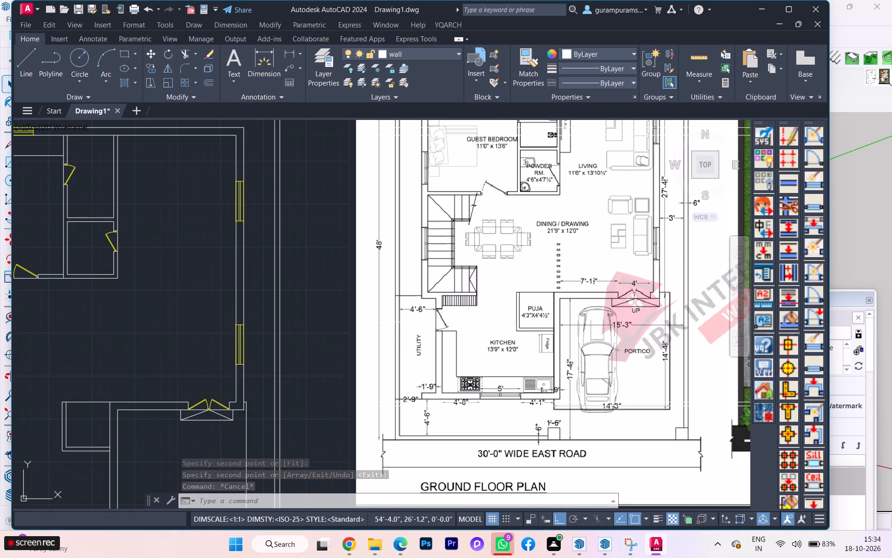
scroll(112, 359, down, 1)
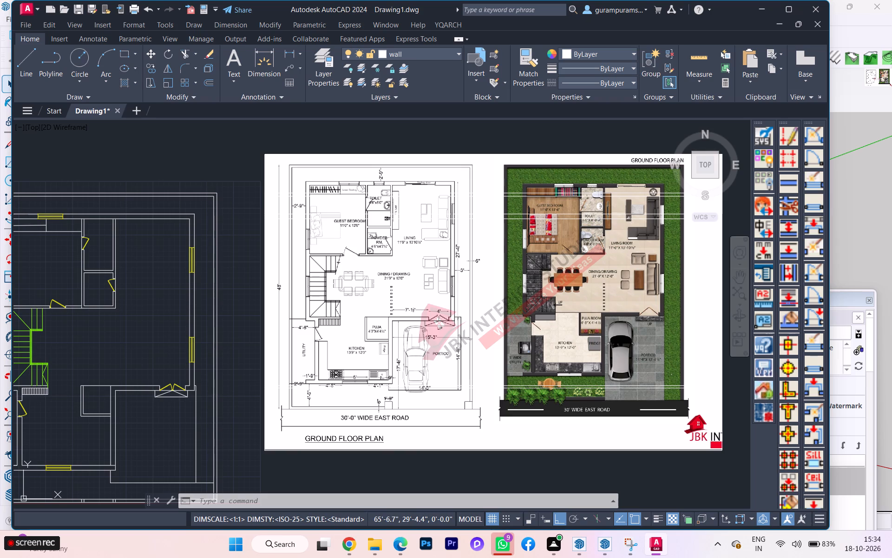
scroll(465, 269, down, 1)
scroll(465, 269, up, 1)
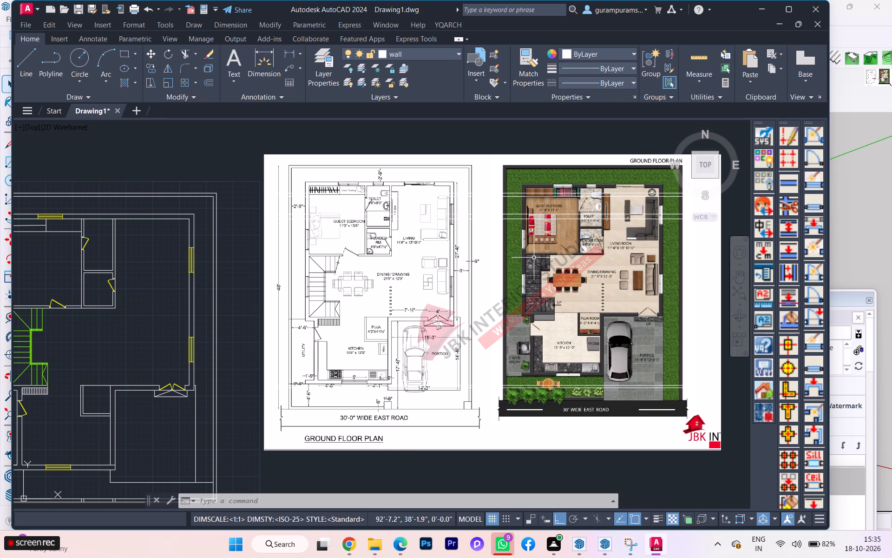
scroll(534, 258, down, 1)
scroll(221, 349, up, 1)
scroll(221, 349, down, 1)
scroll(223, 349, up, 2)
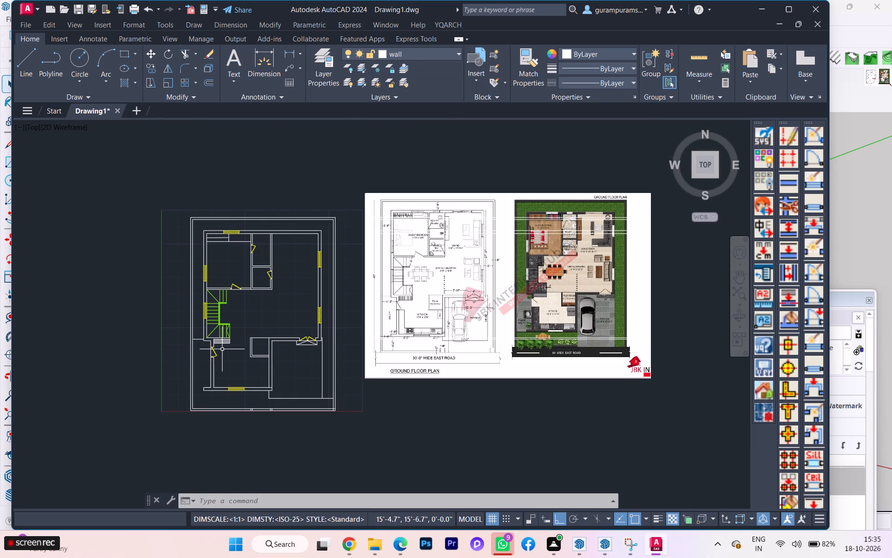
Draw the L-shaped kitchen counter edge from the door's lower jamb: 2' into the room, about 5'-4" down, and across to the opposite wall.
key(l)
key(Return)
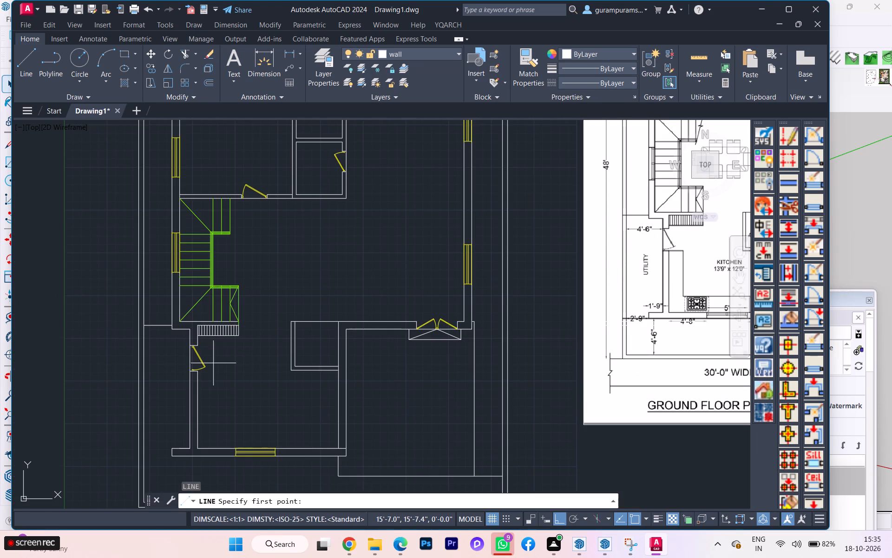
scroll(211, 364, up, 2)
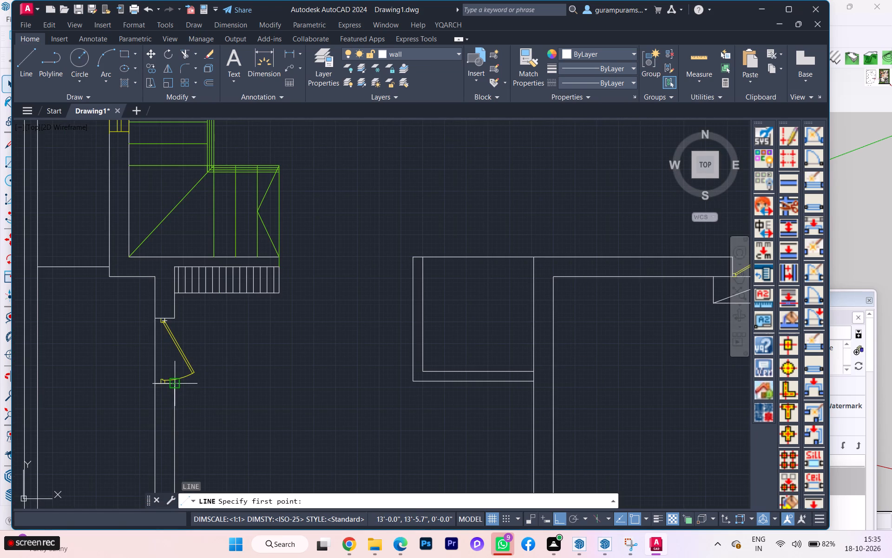
scroll(173, 387, down, 2)
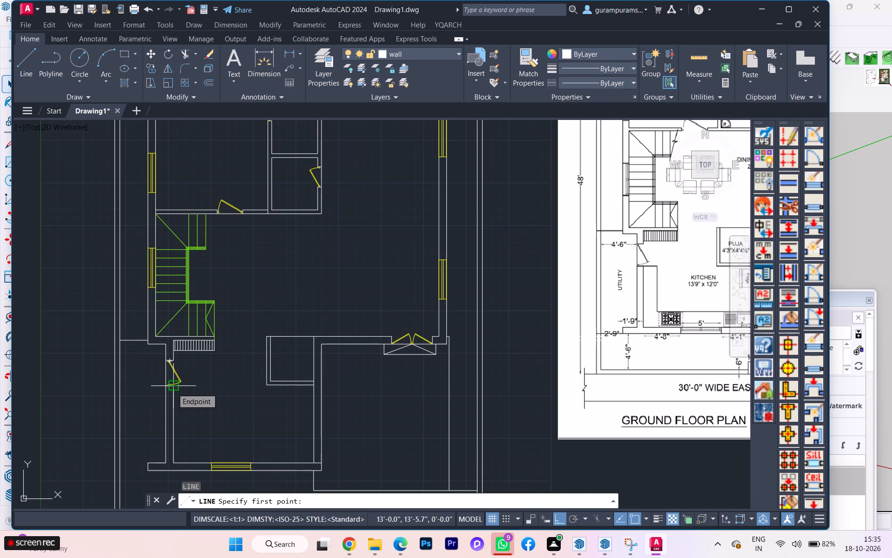
scroll(172, 388, up, 3)
click(170, 384)
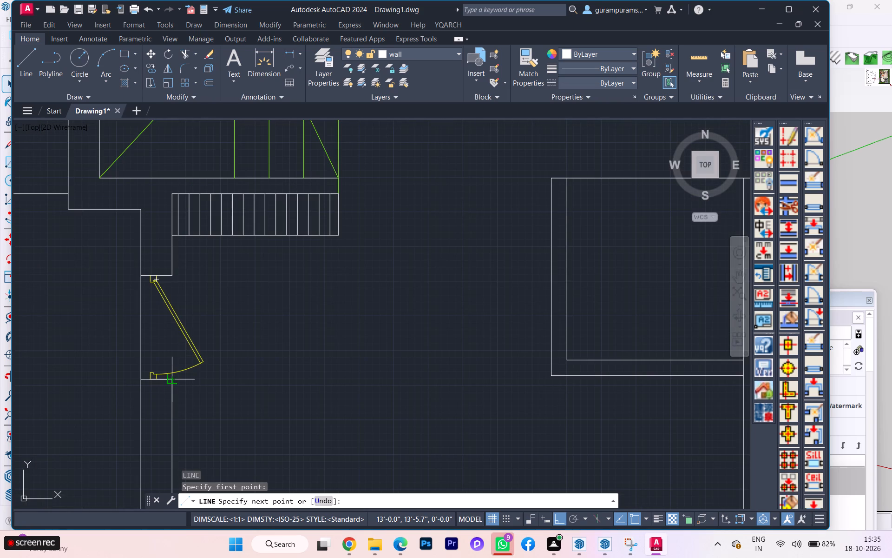
text(2')
key(Return)
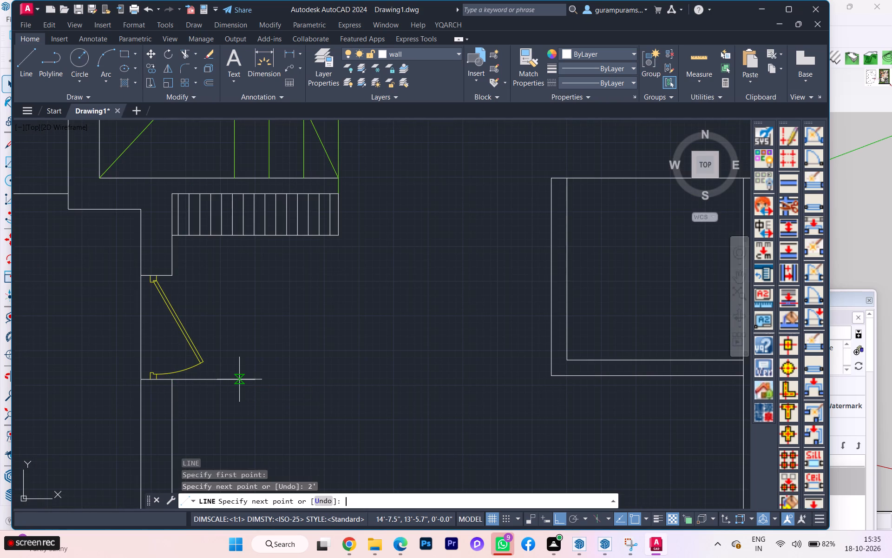
scroll(225, 352, down, 2)
scroll(225, 352, up, 1)
scroll(225, 352, down, 1)
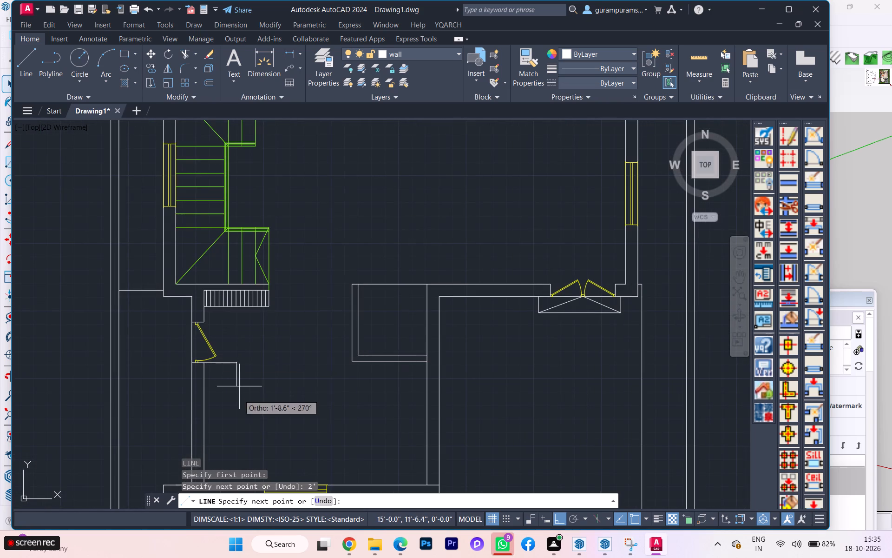
scroll(239, 429, down, 2)
scroll(242, 451, up, 3)
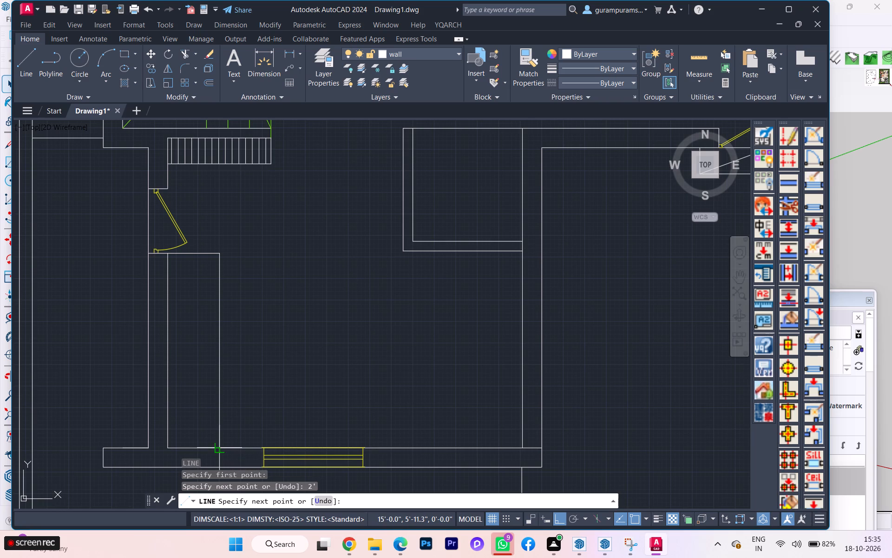
click(221, 392)
scroll(342, 382, down, 3)
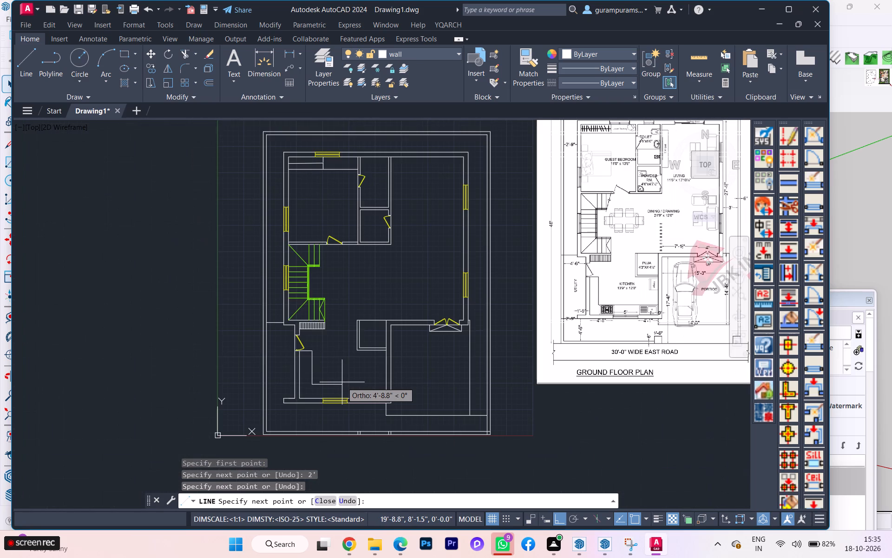
scroll(342, 382, up, 2)
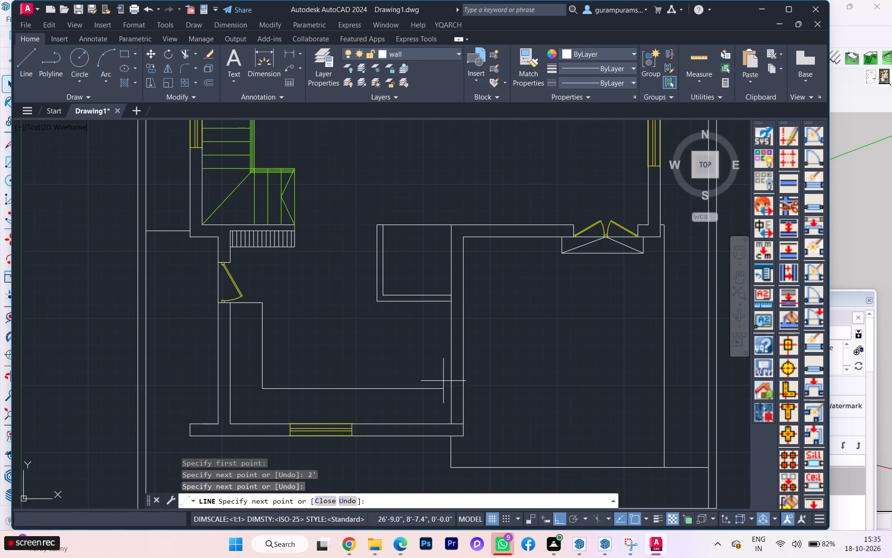
click(455, 385)
key(space)
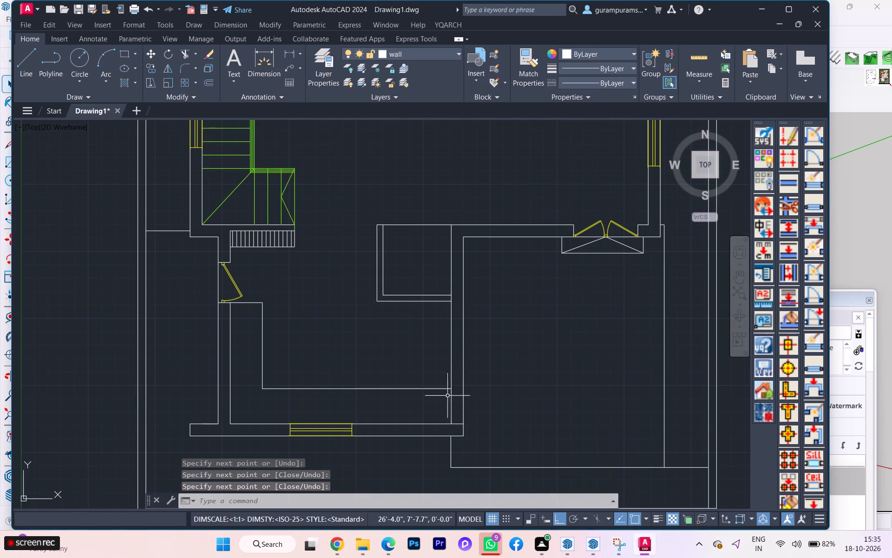
Copy the entire redrawn ground floor plan, without the reference image, to the clipboard.
scroll(196, 408, down, 2)
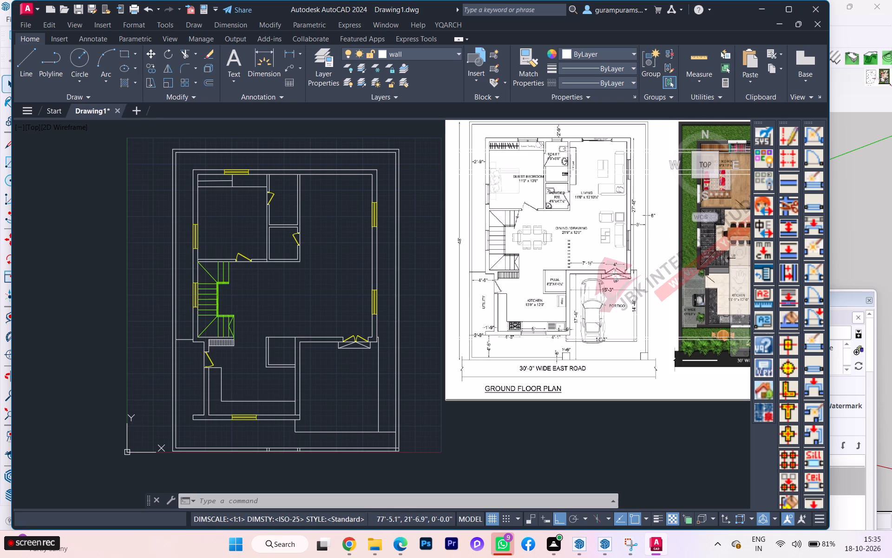
scroll(575, 318, up, 2)
scroll(574, 318, down, 1)
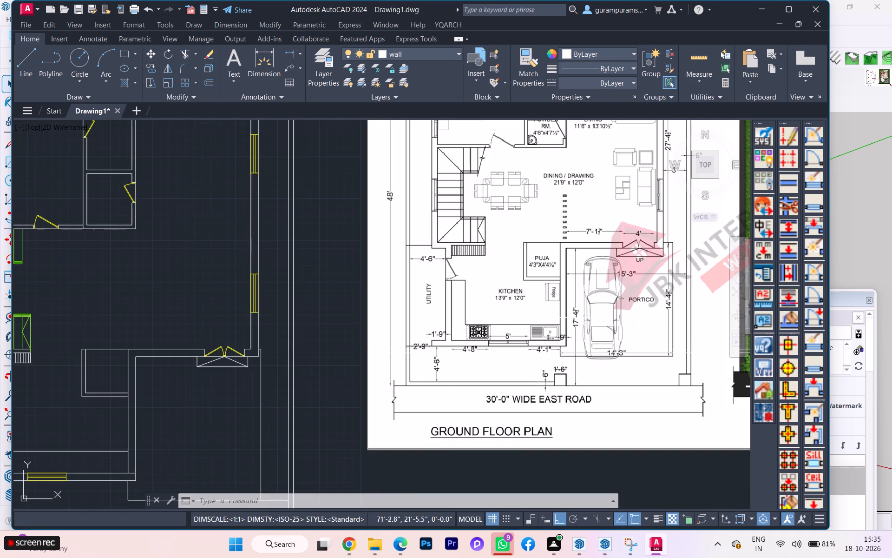
scroll(574, 318, down, 1)
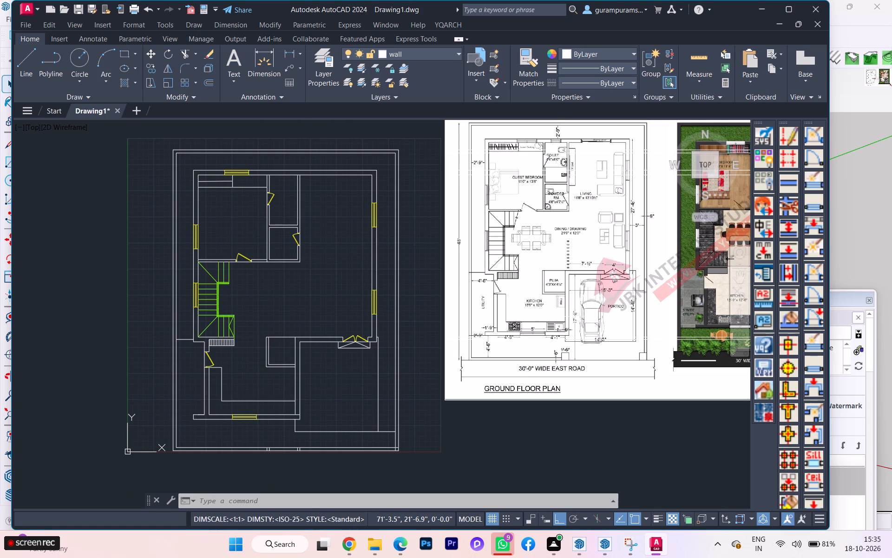
click(156, 139)
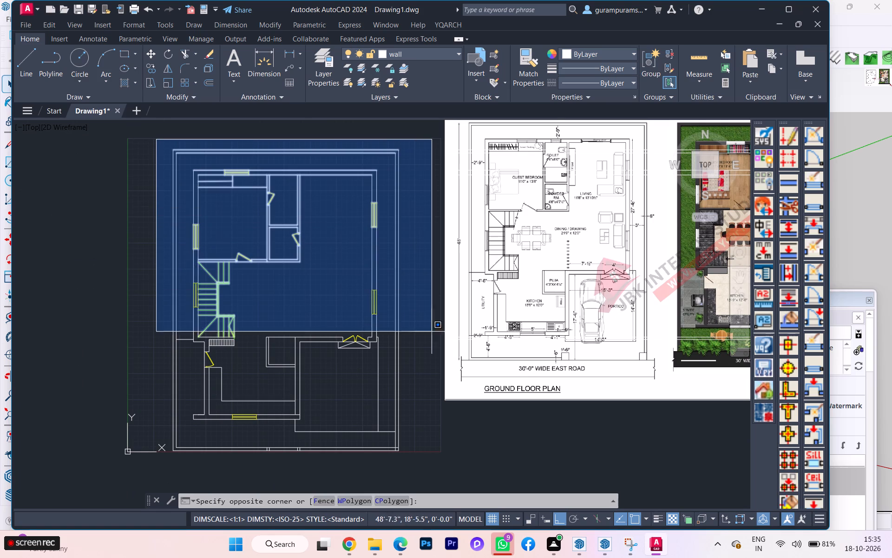
click(428, 472)
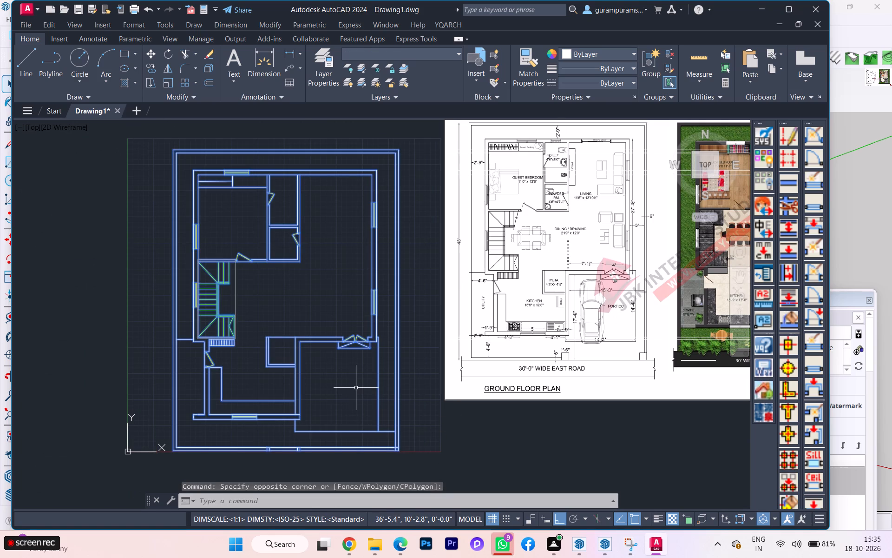
key(ctrl+c)
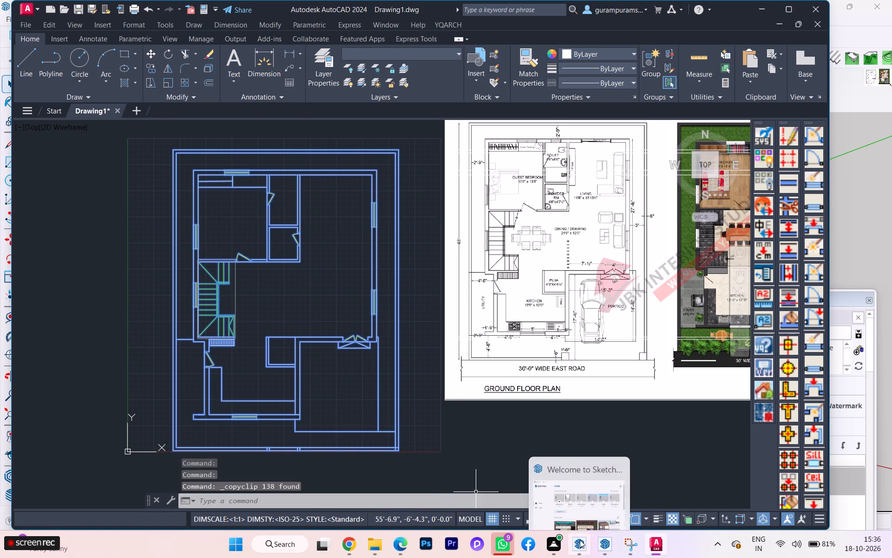
Switch to SketchUp and import the copied floor plan with Paste From AutoCAD.
click(601, 498)
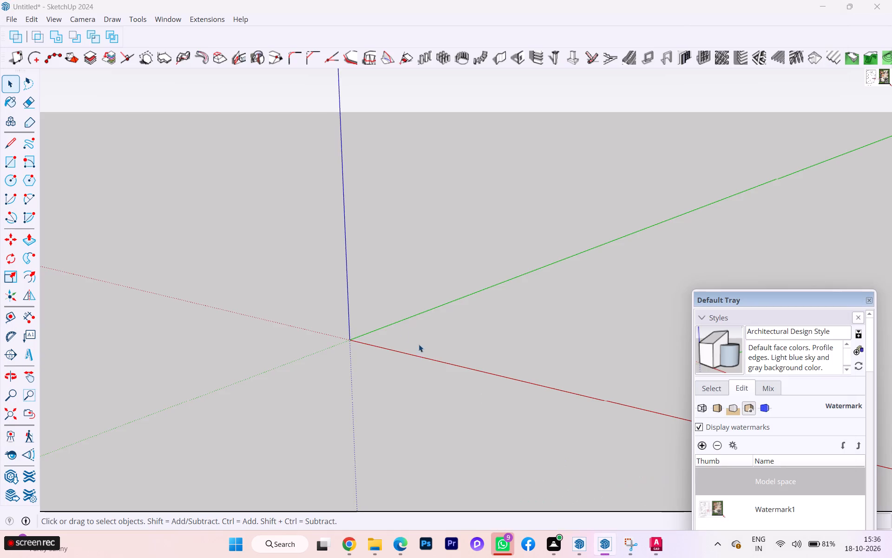
scroll(361, 313, down, 3)
scroll(276, 347, down, 2)
scroll(410, 297, up, 2)
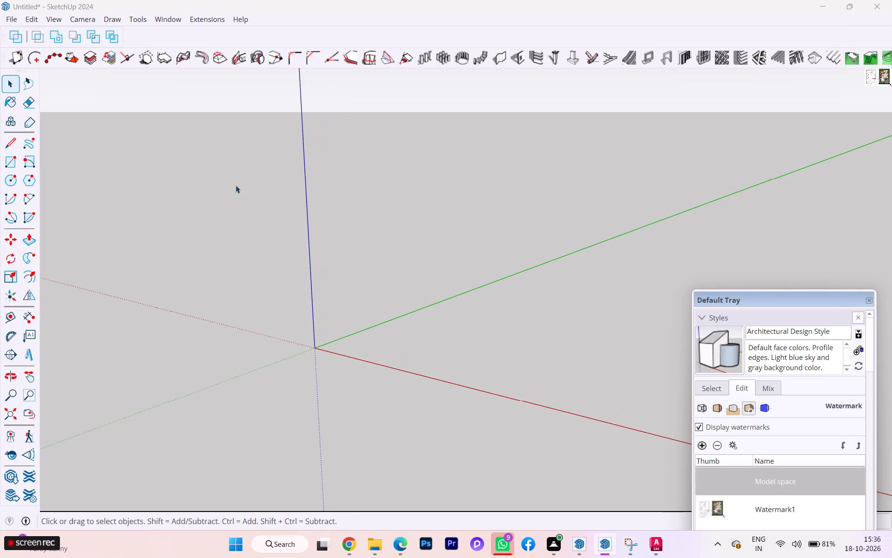
click(208, 22)
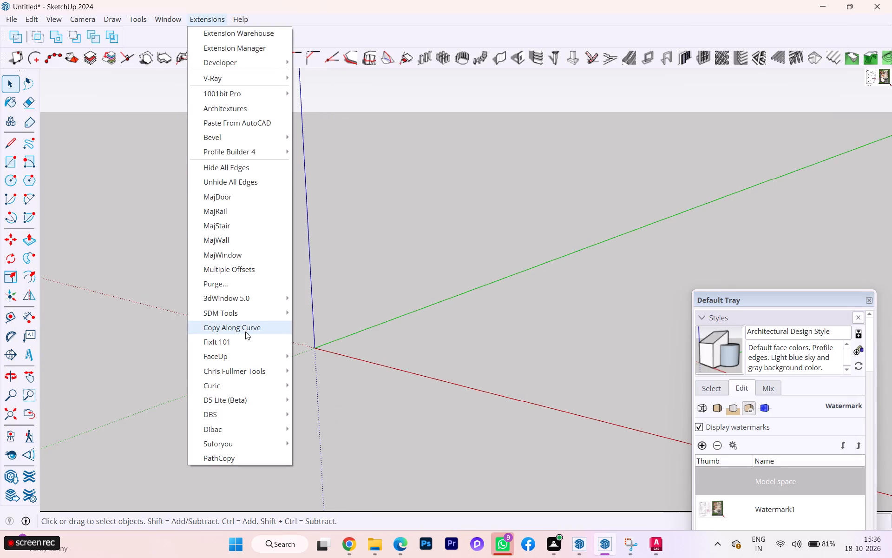
click(256, 119)
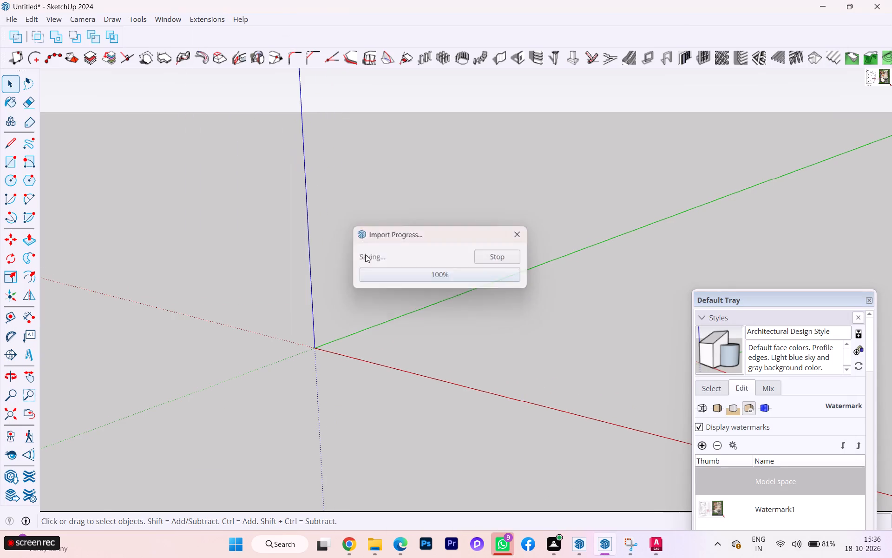
scroll(383, 272, down, 3)
scroll(487, 276, down, 2)
middle_drag(488, 276, 497, 446)
click(447, 289)
scroll(316, 269, down, 3)
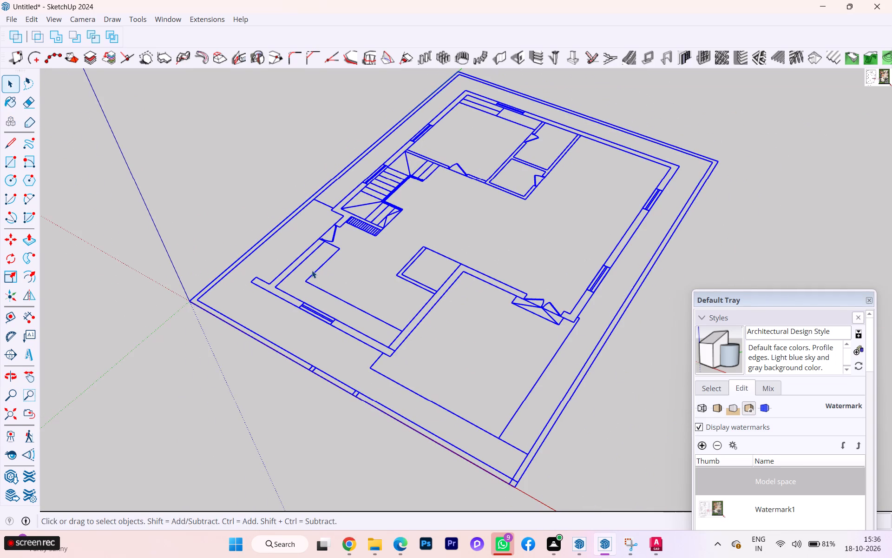
Open the imported floor plan component and examine its linework from different angles.
double_click(302, 303)
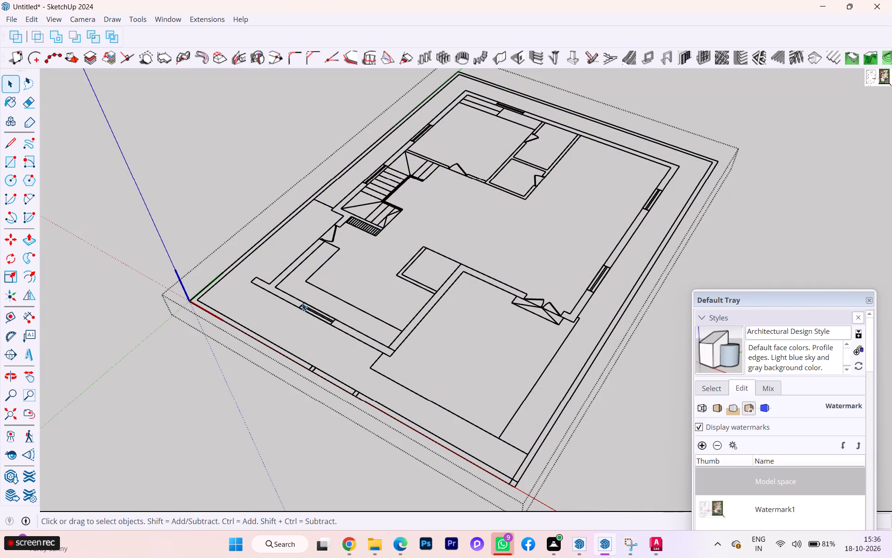
click(295, 306)
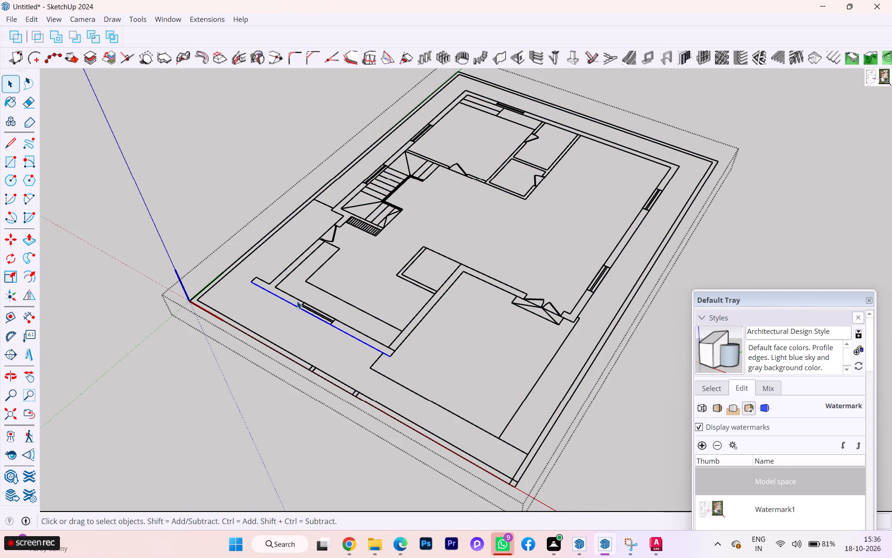
key(Escape)
scroll(395, 282, down, 1)
scroll(395, 282, up, 2)
scroll(411, 279, down, 3)
middle_drag(412, 279, 401, 306)
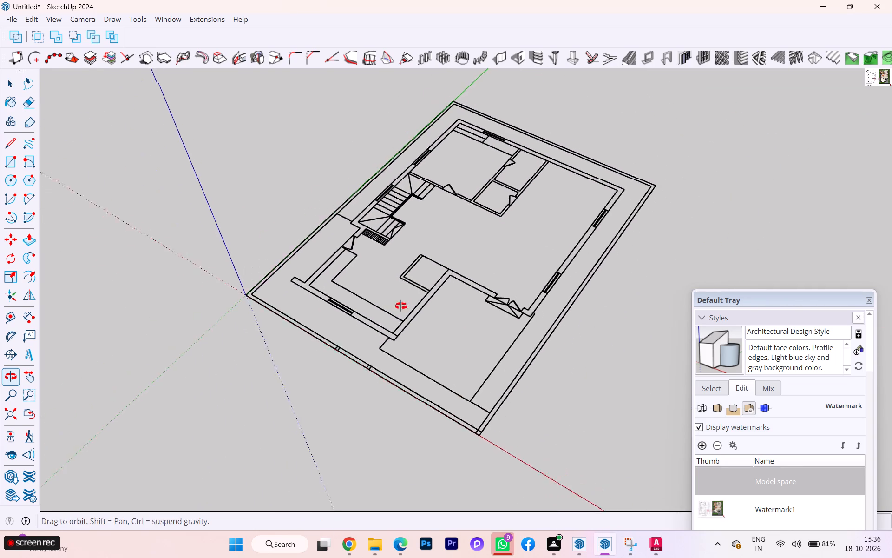
middle_drag(401, 306, 396, 322)
scroll(415, 266, down, 1)
Switch back to the AutoCAD drawing and clear the floor plan selection.
key(alt+Tab)
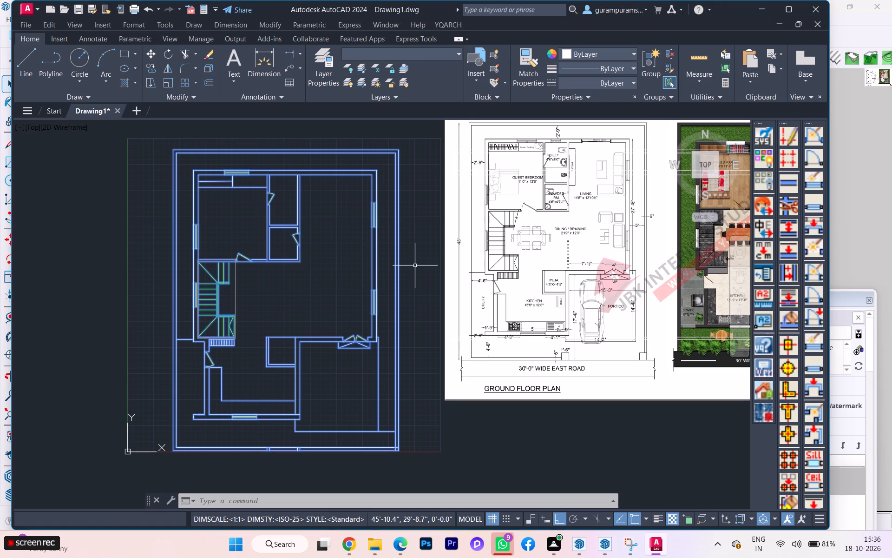
key(alt+Tab)
key(alt+Tab)
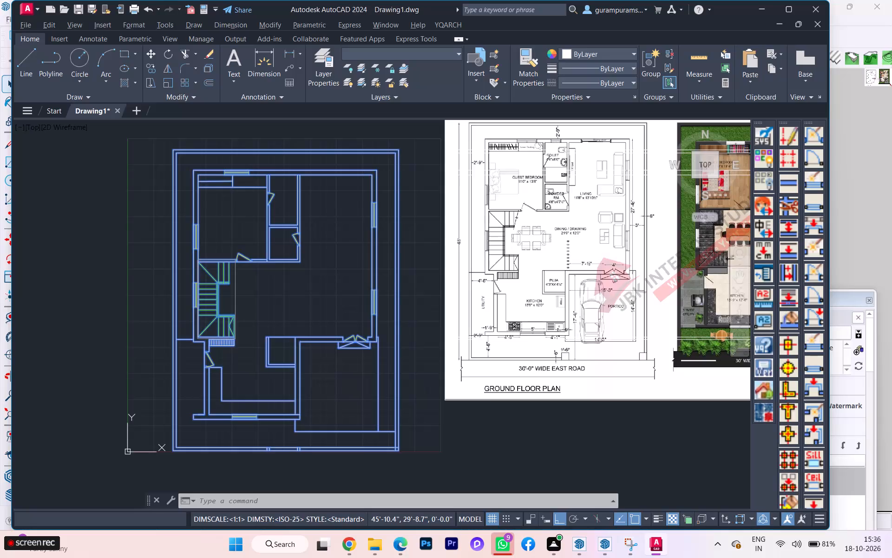
key(alt+Tab)
key(alt+Tab)
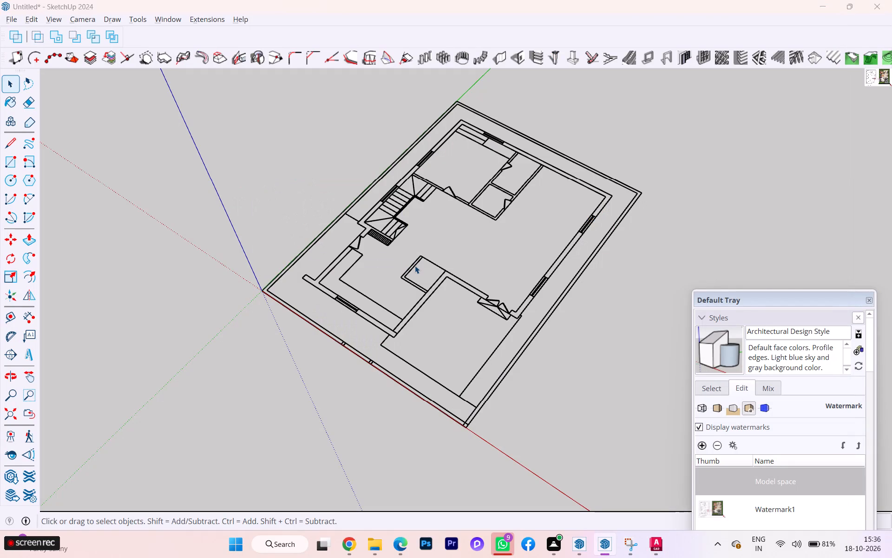
key(Escape)
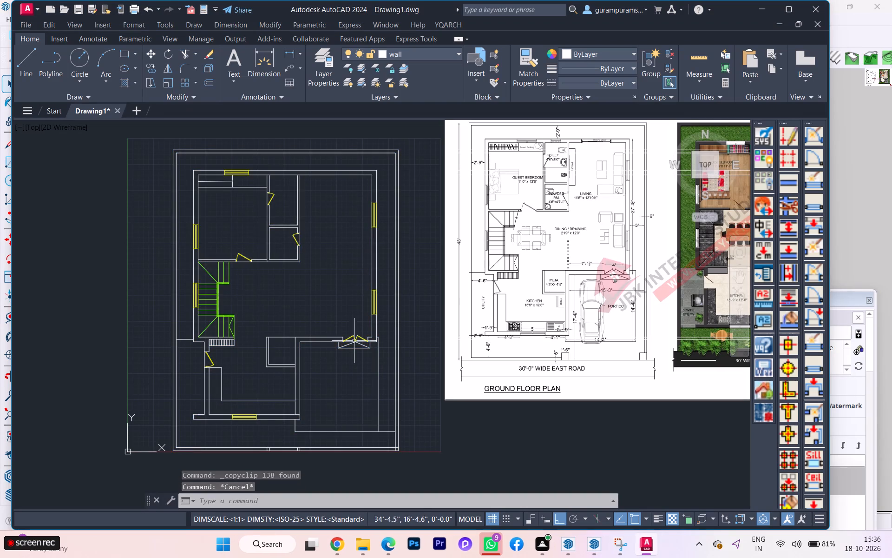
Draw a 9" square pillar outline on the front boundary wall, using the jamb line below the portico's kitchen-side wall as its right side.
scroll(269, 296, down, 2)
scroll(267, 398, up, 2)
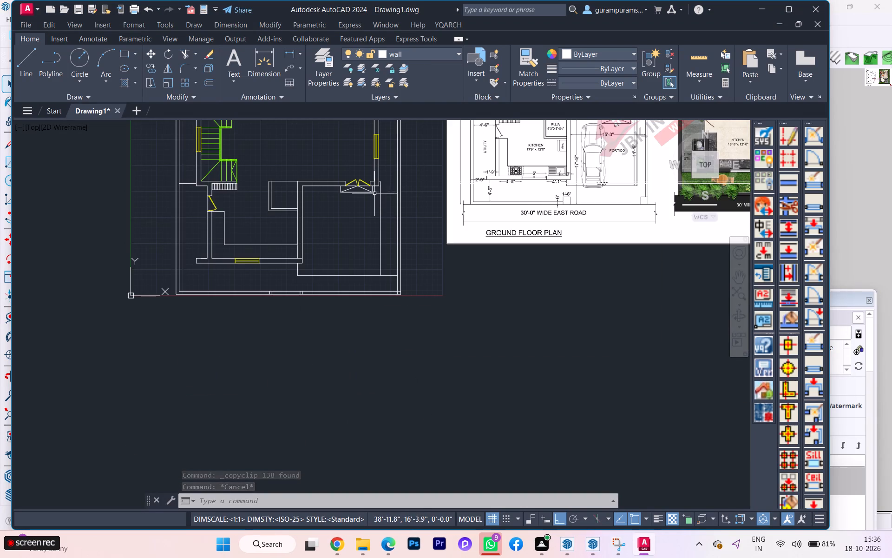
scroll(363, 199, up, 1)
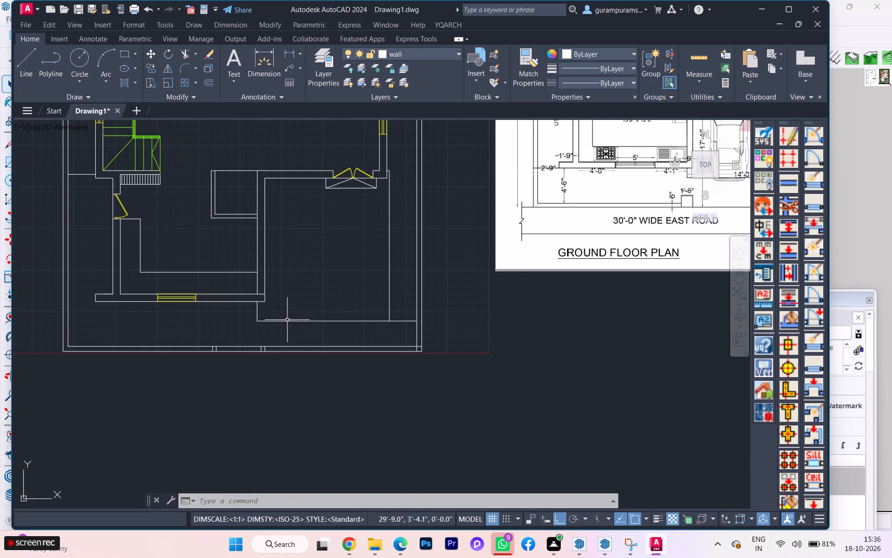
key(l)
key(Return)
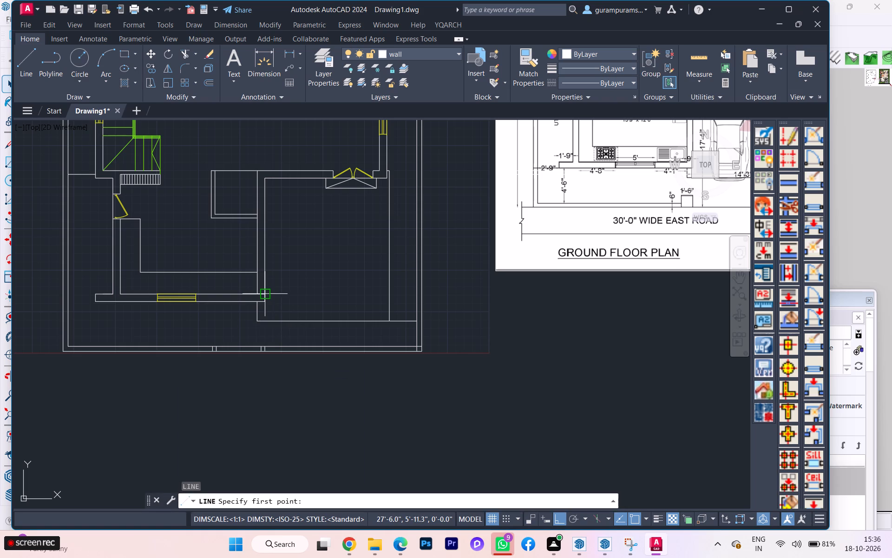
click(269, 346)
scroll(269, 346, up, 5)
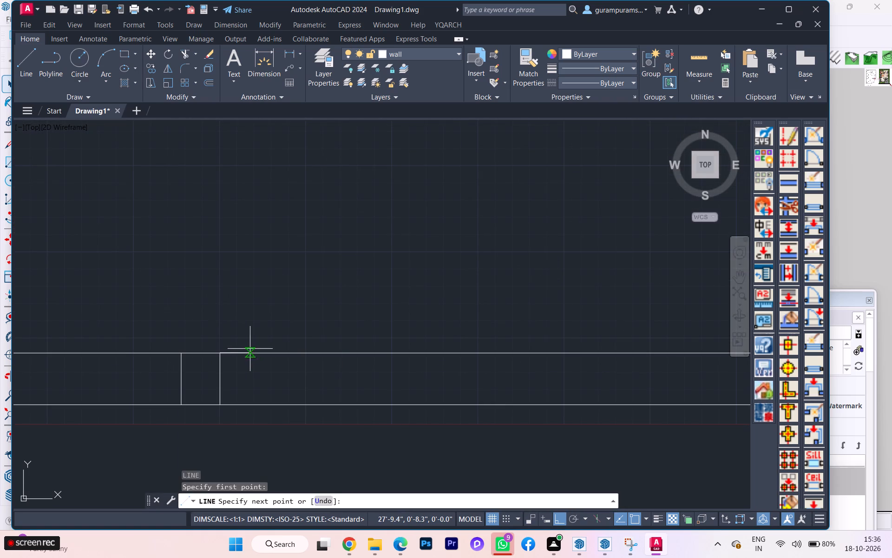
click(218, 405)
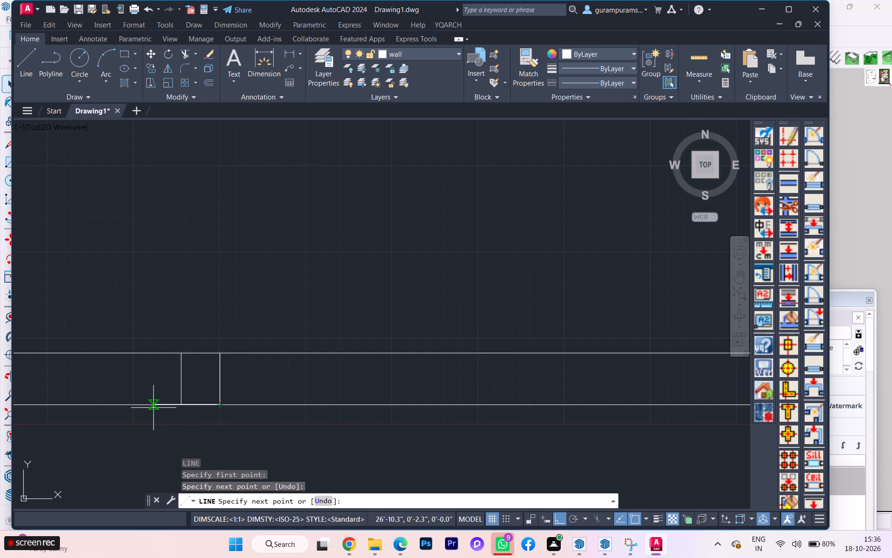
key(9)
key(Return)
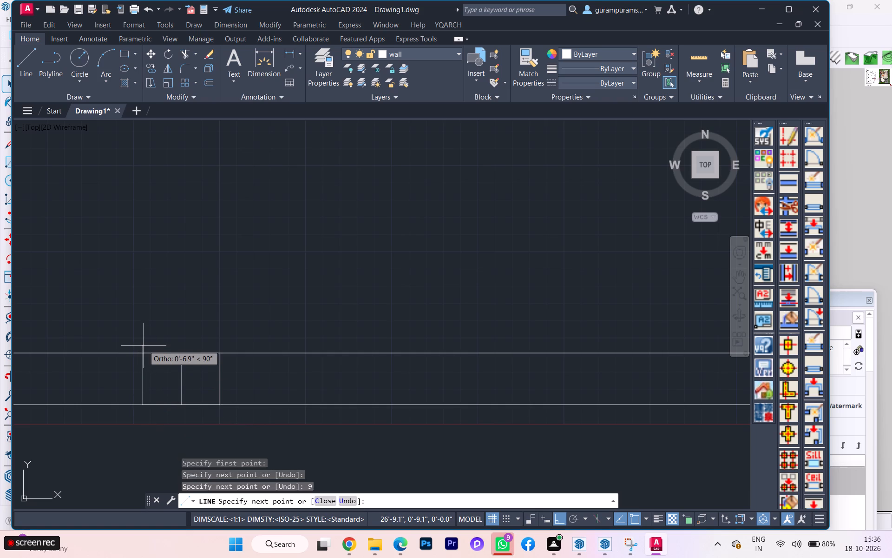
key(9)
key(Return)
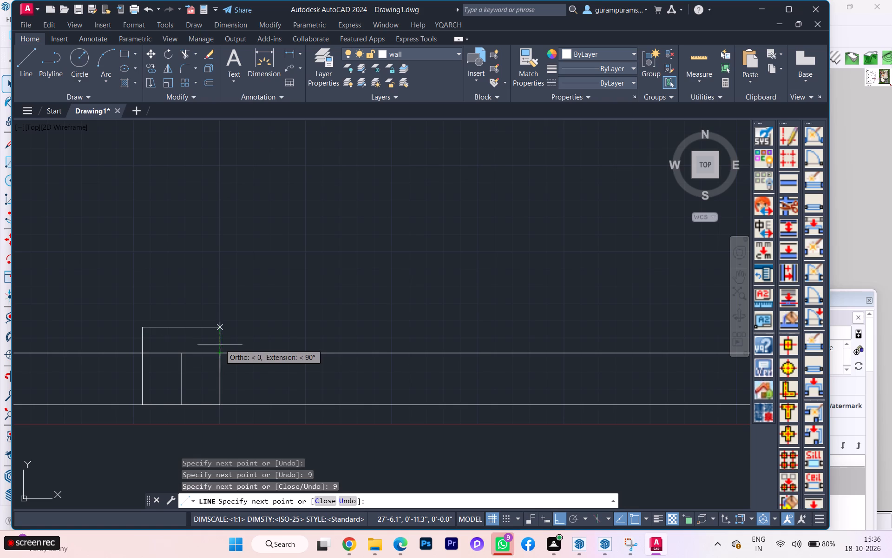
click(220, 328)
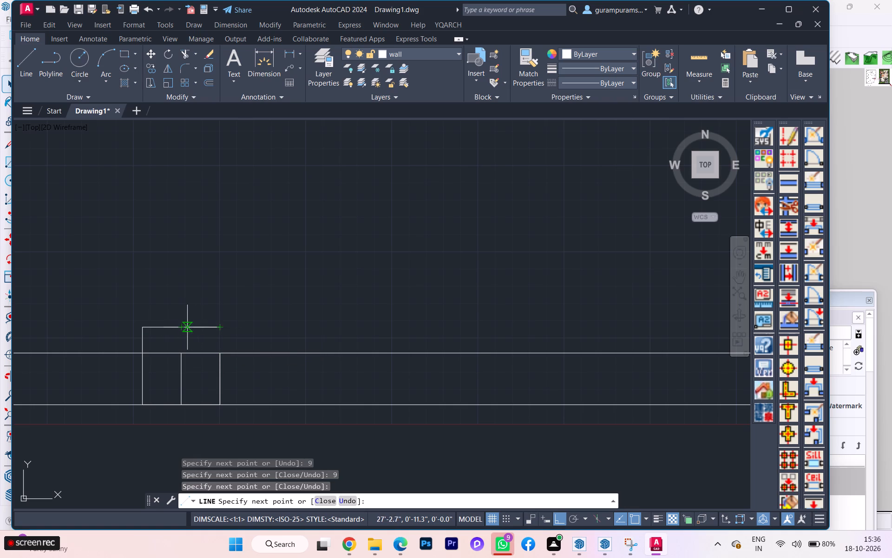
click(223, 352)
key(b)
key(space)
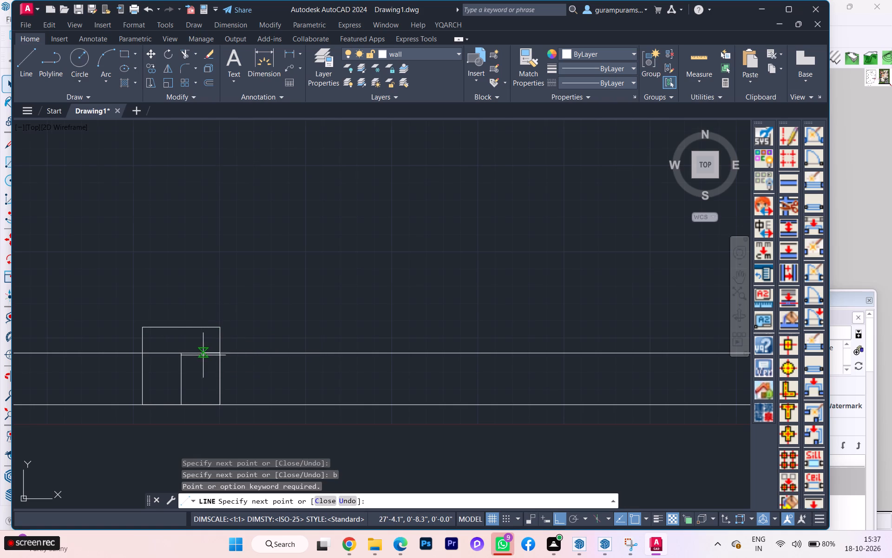
Check the gate pillar's dimensions and position on the front boundary wall in the reference plan against the redrawn plan.
scroll(203, 355, down, 2)
scroll(203, 355, up, 1)
scroll(203, 355, down, 2)
scroll(203, 355, up, 2)
scroll(203, 355, down, 2)
scroll(203, 355, up, 2)
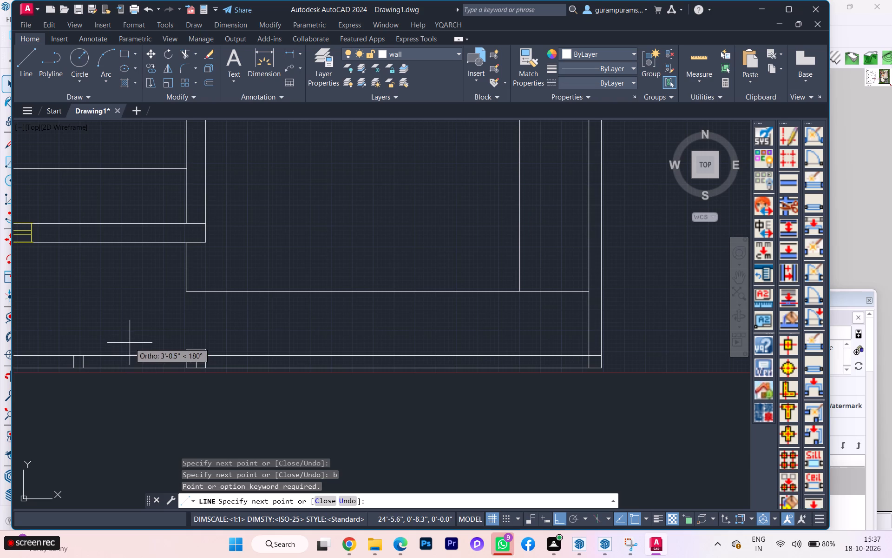
scroll(150, 352, down, 3)
scroll(284, 352, down, 1)
scroll(316, 330, up, 1)
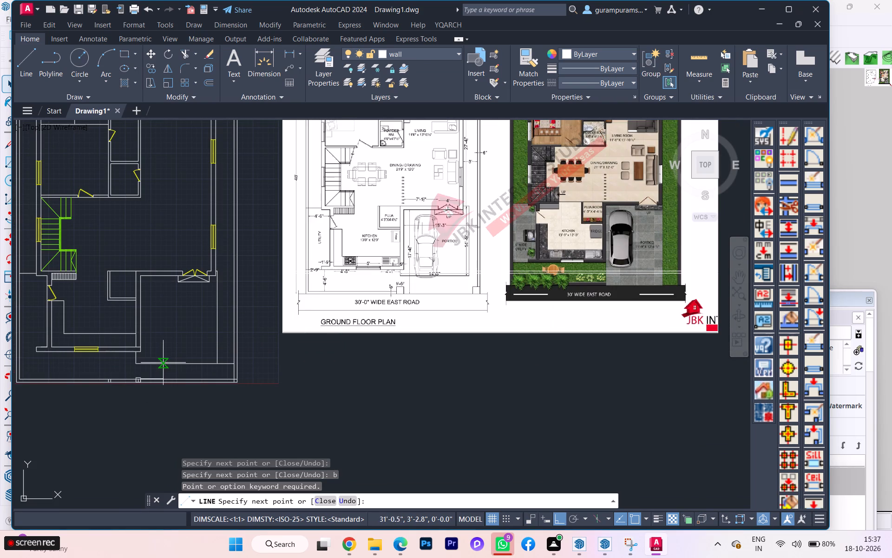
scroll(420, 295, up, 2)
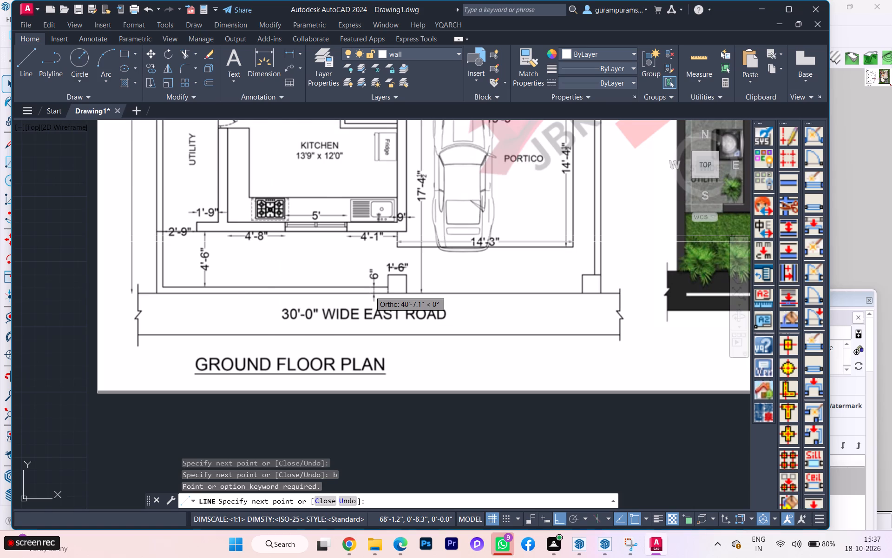
scroll(370, 291, down, 1)
scroll(370, 291, up, 1)
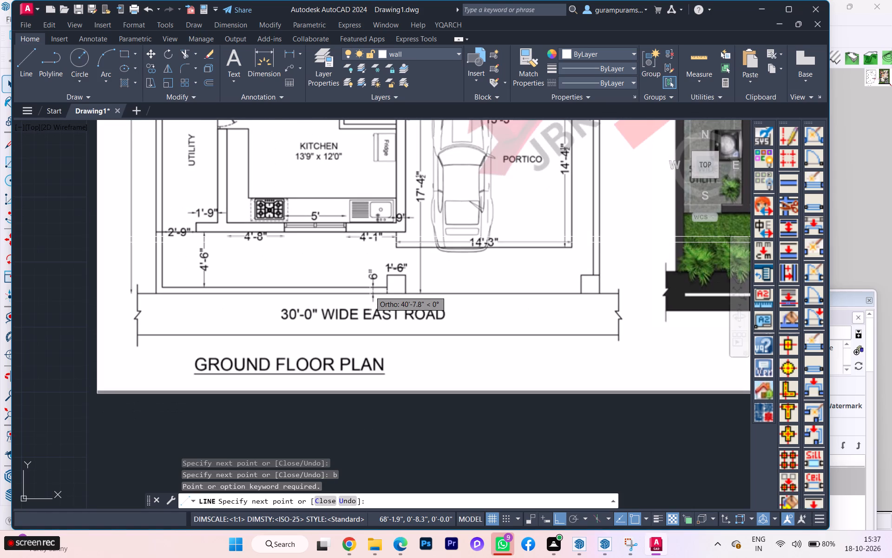
scroll(370, 291, down, 1)
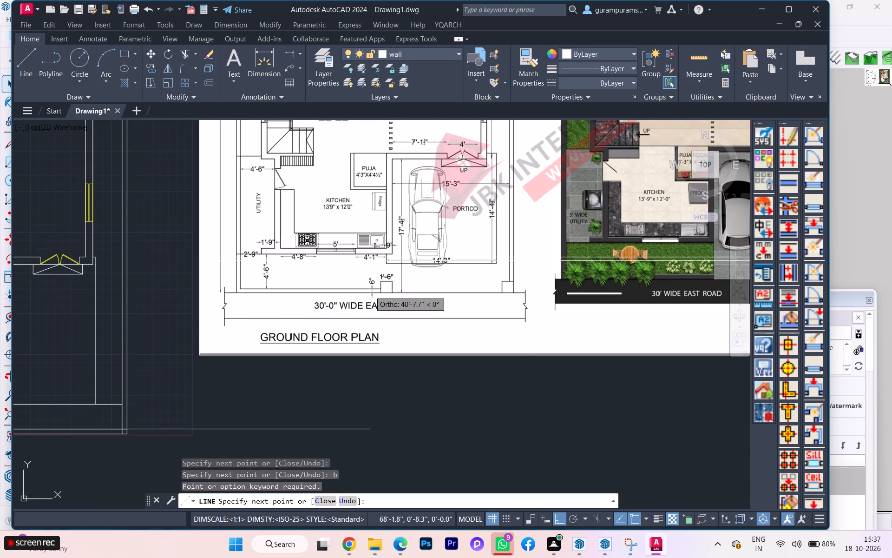
scroll(370, 291, up, 1)
scroll(370, 291, down, 2)
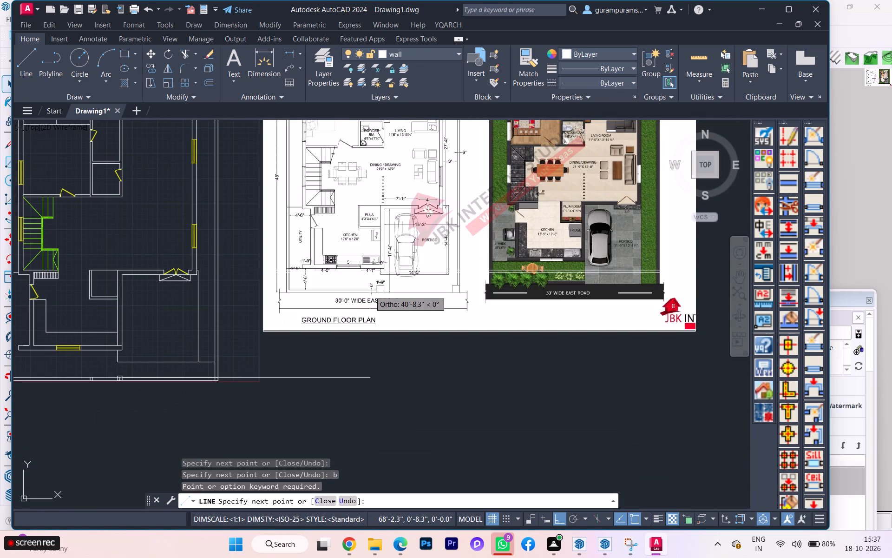
key(Escape)
scroll(348, 294, down, 1)
scroll(284, 325, up, 2)
scroll(453, 306, down, 2)
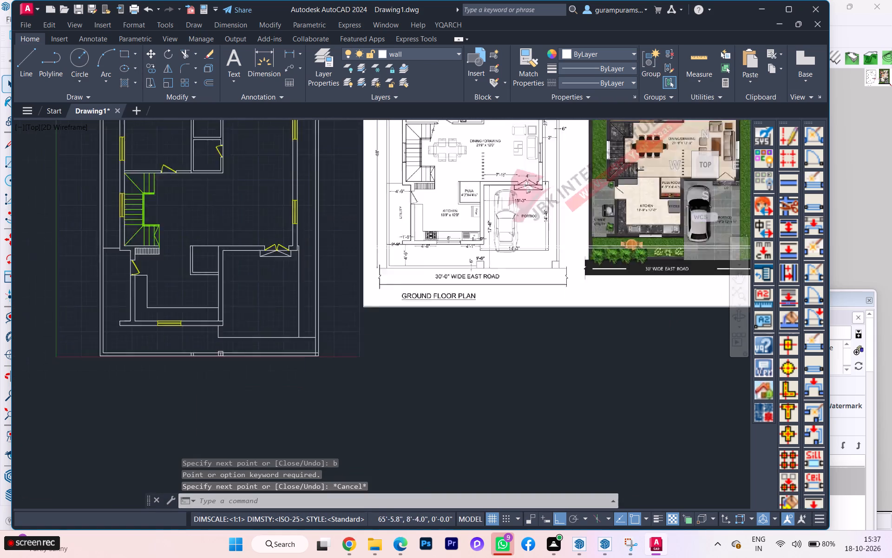
scroll(313, 342, up, 3)
scroll(301, 330, down, 1)
scroll(299, 329, up, 2)
scroll(297, 328, down, 2)
scroll(281, 317, up, 1)
scroll(322, 357, up, 3)
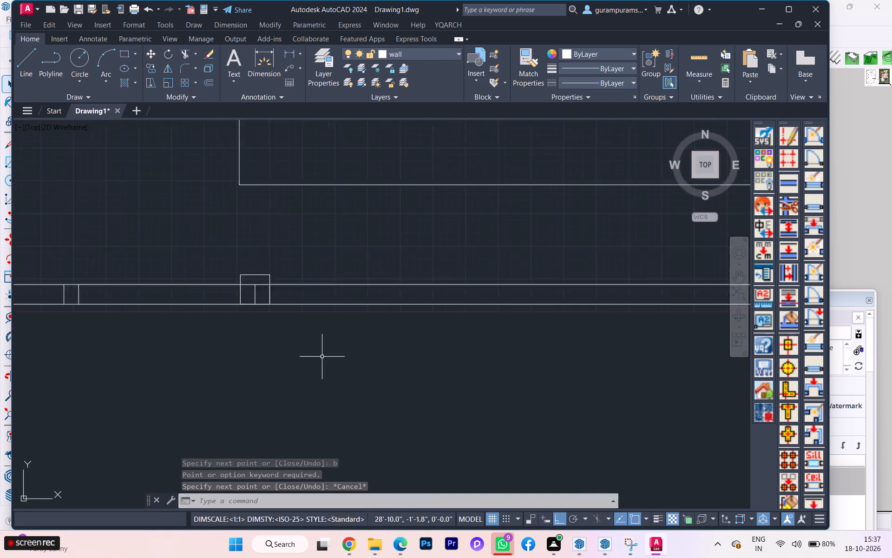
scroll(321, 355, up, 1)
scroll(270, 286, down, 1)
scroll(238, 263, down, 2)
scroll(239, 266, up, 1)
scroll(240, 268, down, 2)
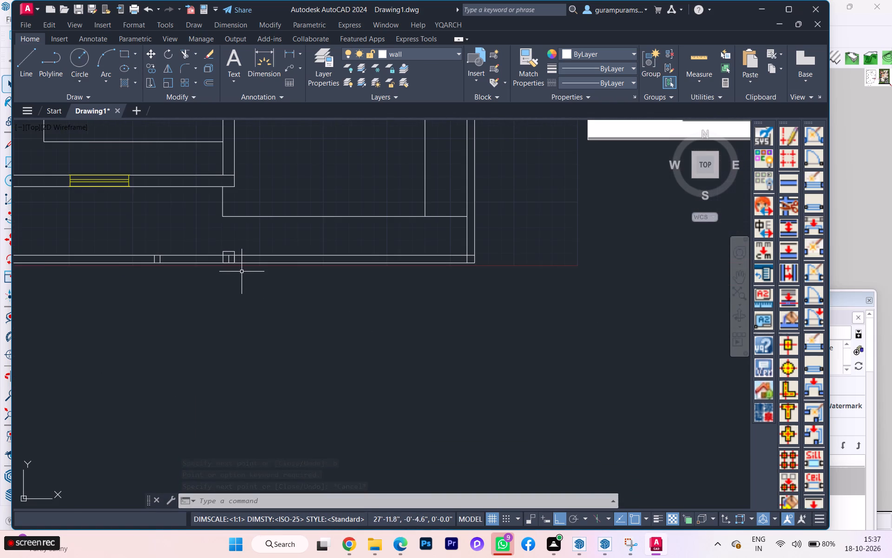
scroll(243, 277, down, 2)
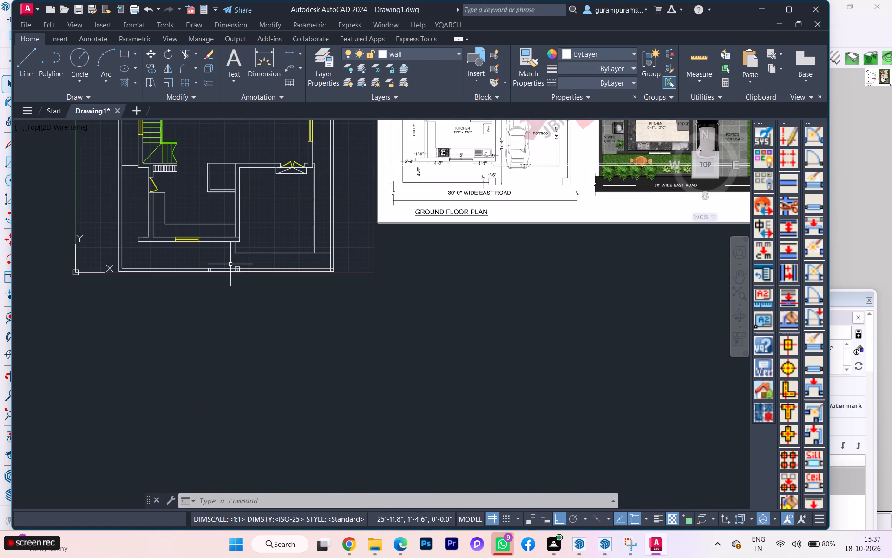
Erase the jamb line inside the pillar outline, along with the outline's left, top and right lines, keeping the original right jamb line.
scroll(230, 264, up, 4)
scroll(230, 264, down, 1)
scroll(230, 264, up, 2)
click(283, 323)
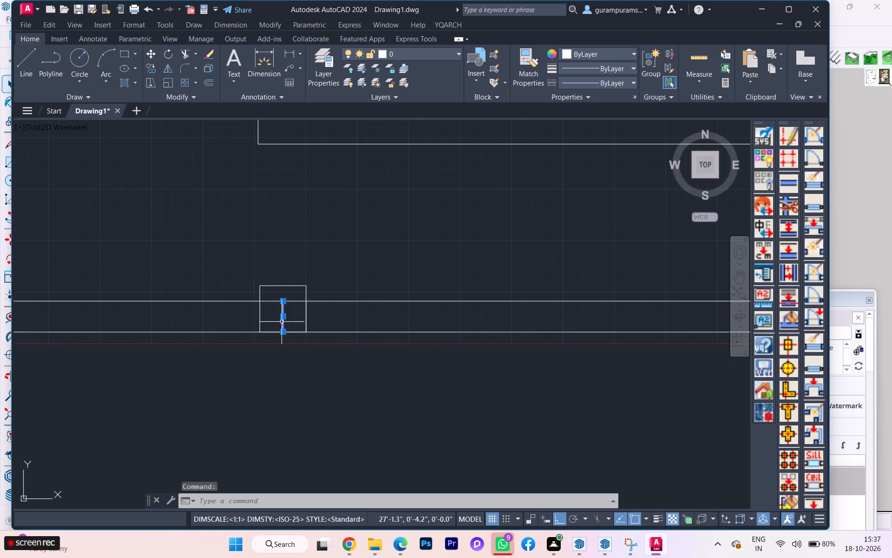
key(Delete)
click(269, 320)
click(255, 319)
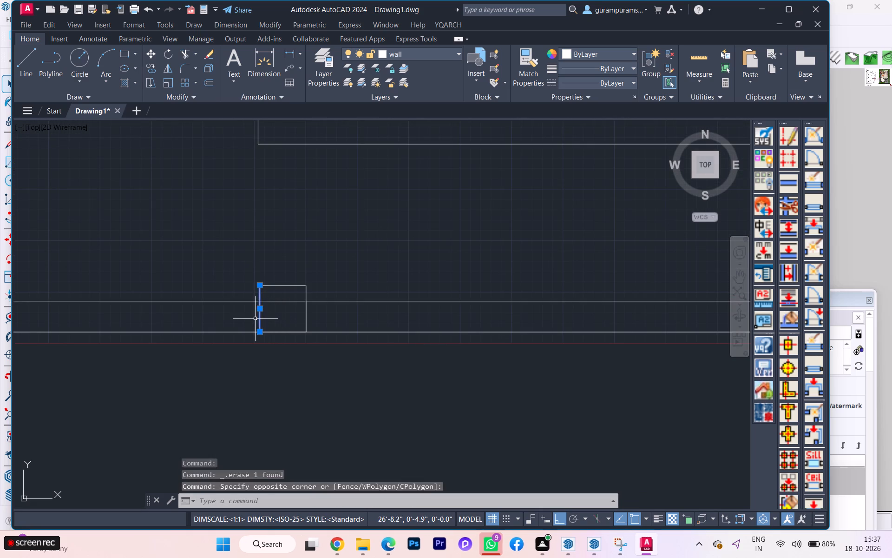
key(Delete)
click(268, 287)
key(Delete)
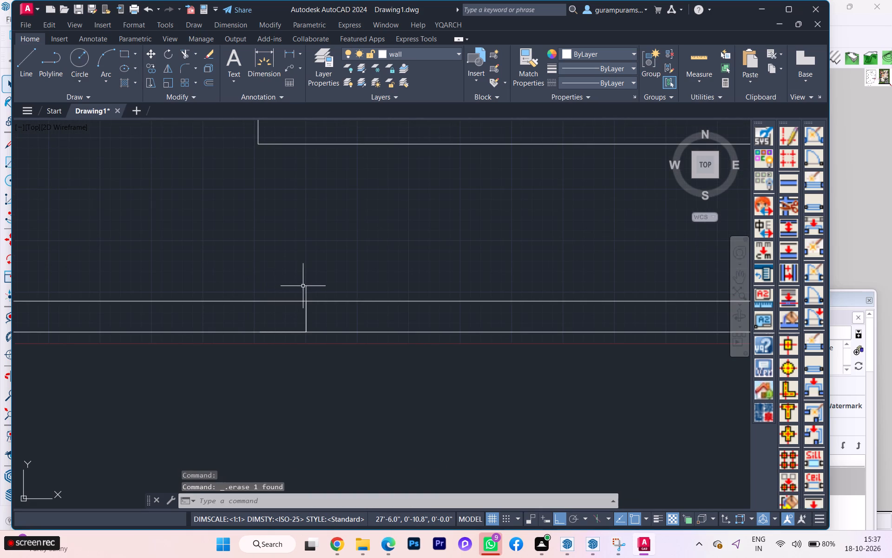
click(303, 292)
click(310, 290)
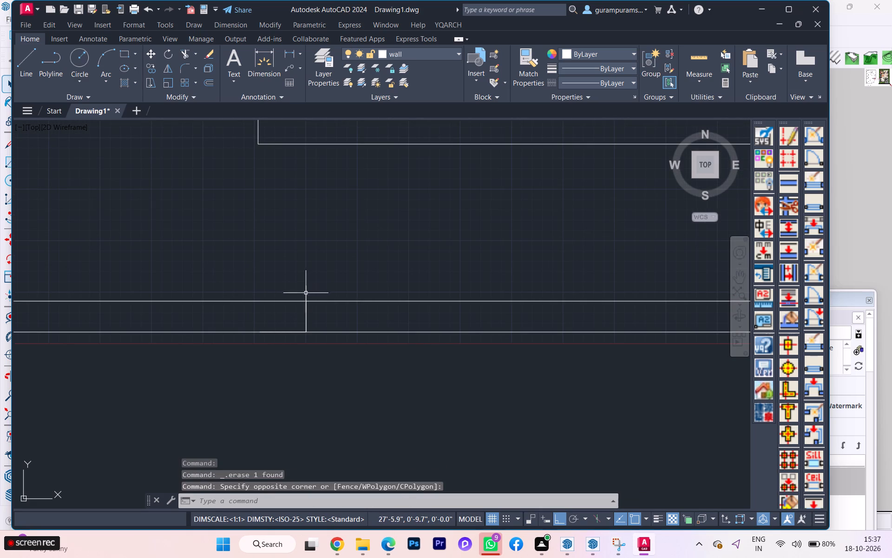
click(305, 294)
key(Delete)
Stretch the upper end of the remaining jamb line 1' upward from the boundary wall's inner edge.
scroll(304, 322, down, 1)
scroll(304, 322, up, 1)
click(304, 319)
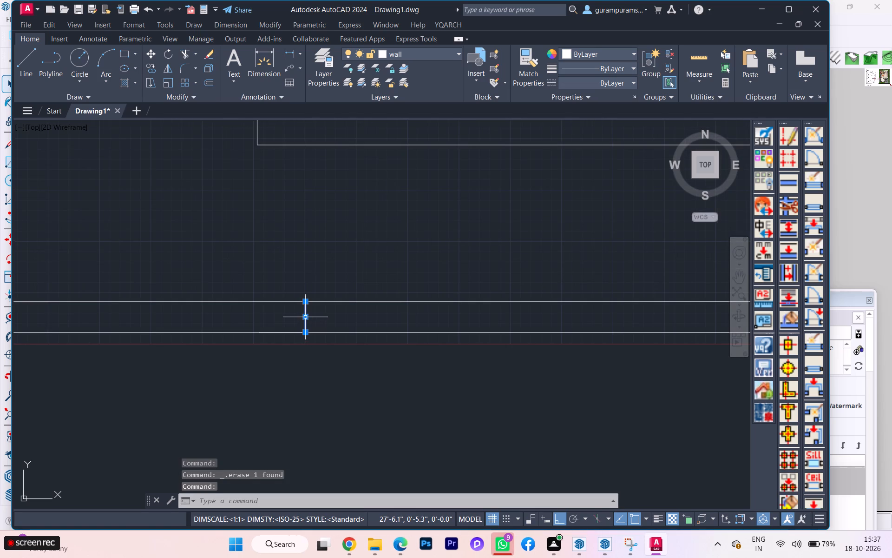
scroll(305, 314, down, 4)
scroll(305, 314, up, 5)
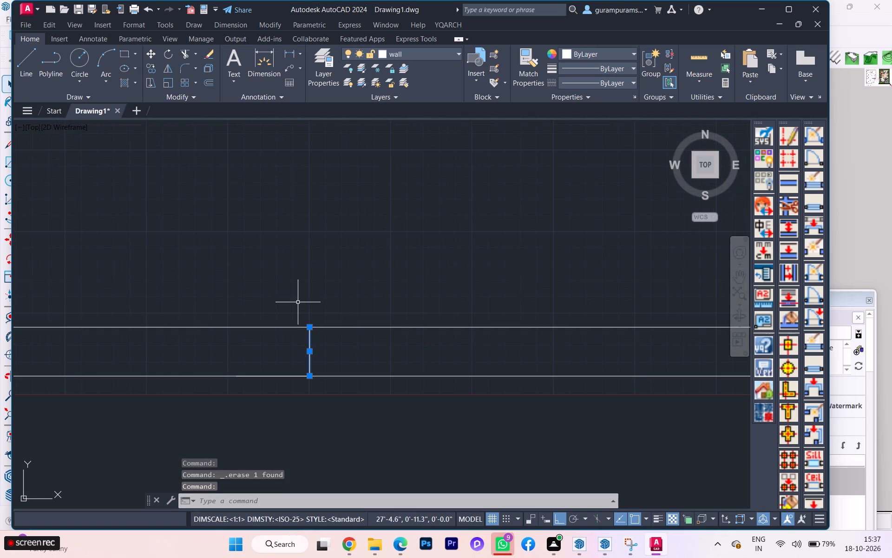
scroll(305, 318, up, 1)
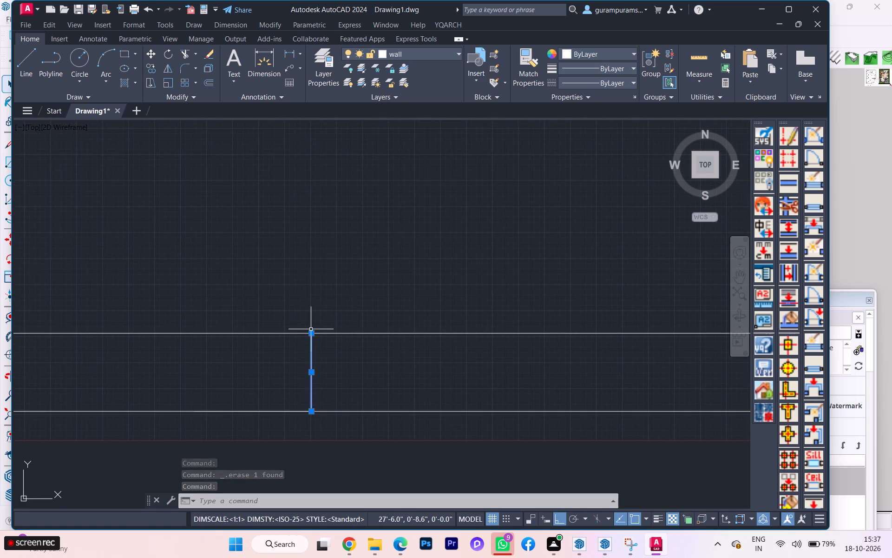
click(313, 336)
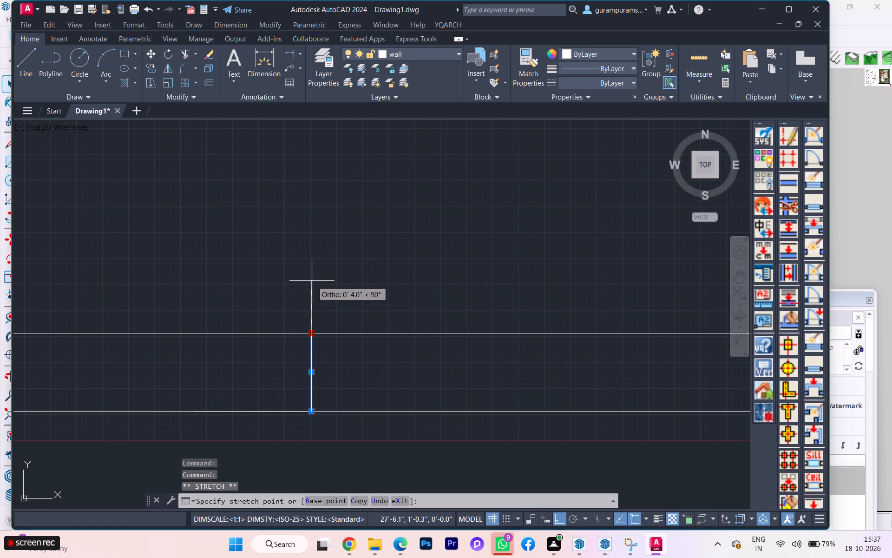
text(1')
key(Return)
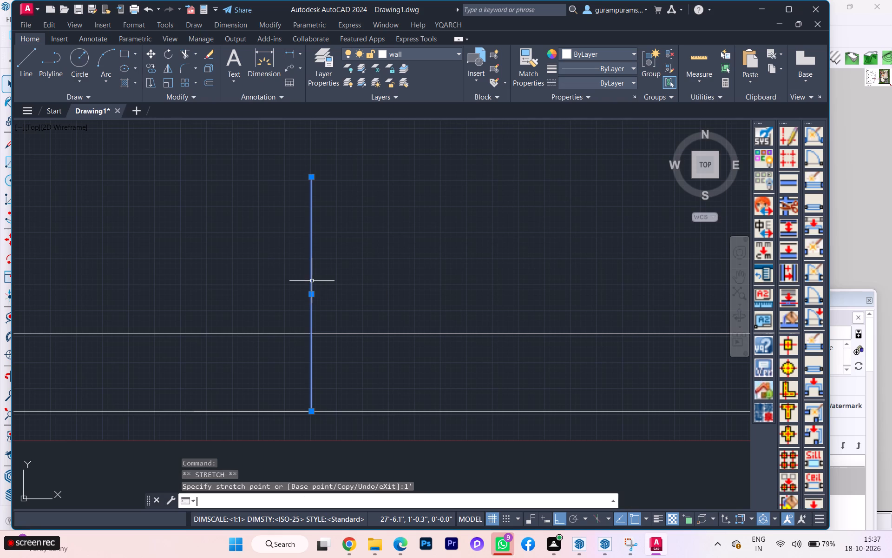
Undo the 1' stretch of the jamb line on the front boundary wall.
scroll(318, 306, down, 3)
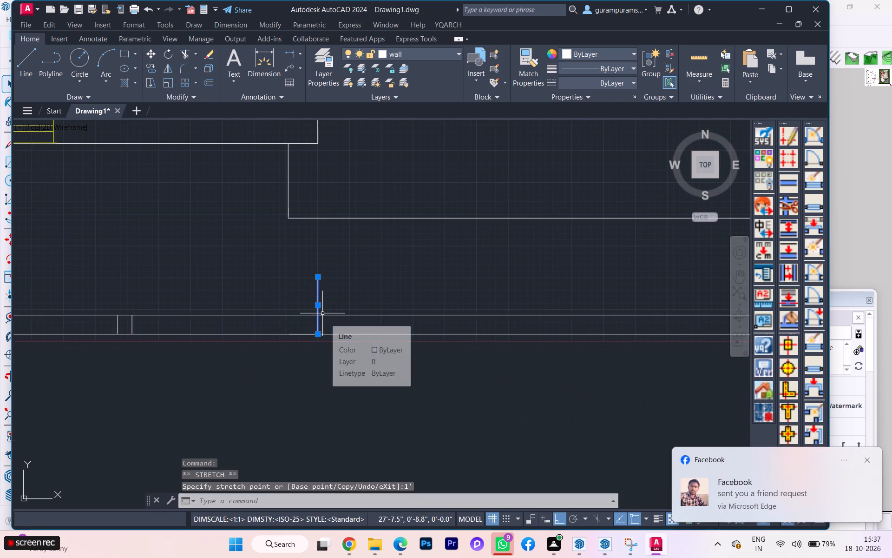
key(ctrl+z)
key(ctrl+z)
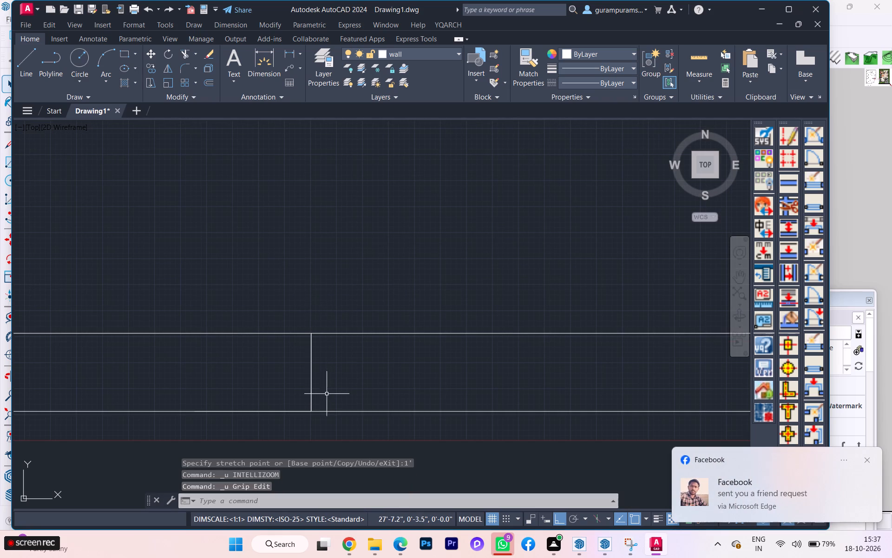
Draw a 1'6" square pillar outline from the jamb line's lower end, extending left and upward and closing back onto the jamb line's top.
key(l)
key(Return)
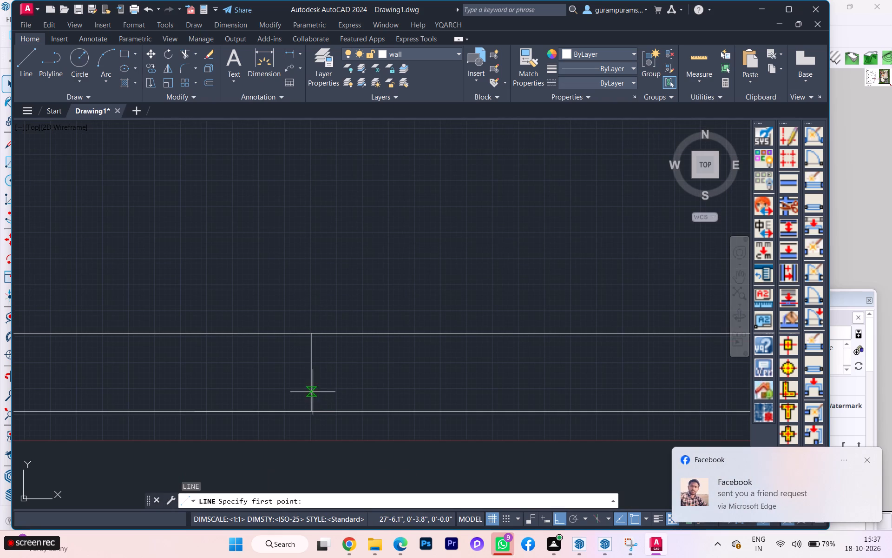
click(313, 410)
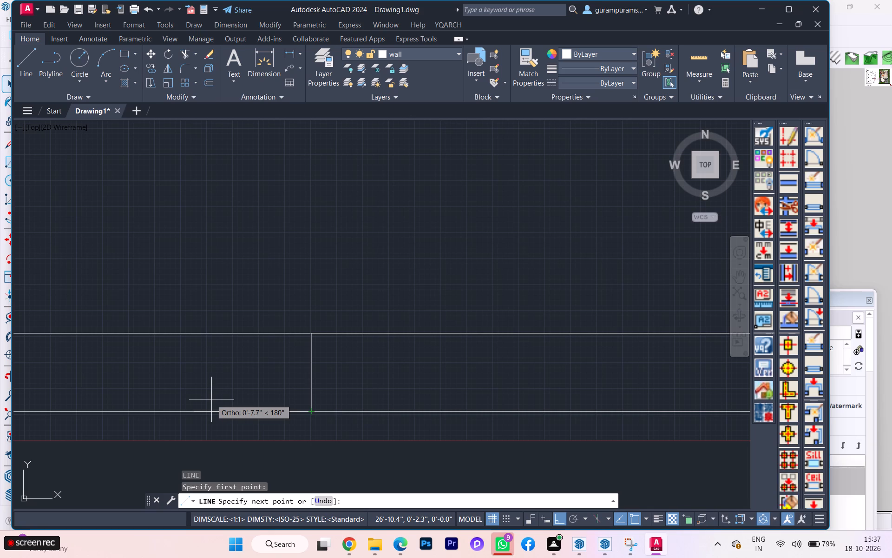
text(1'6)
key(Return)
scroll(133, 302, down, 2)
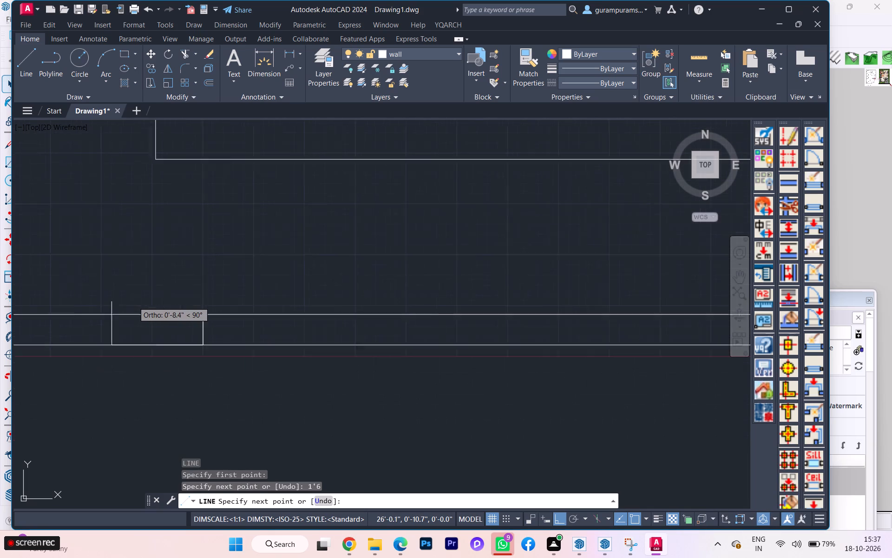
scroll(133, 302, down, 1)
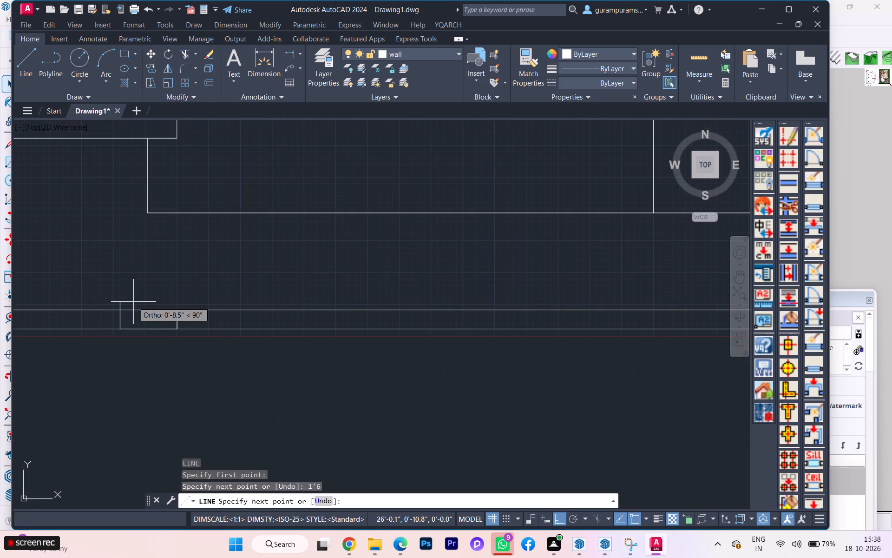
scroll(127, 292, down, 2)
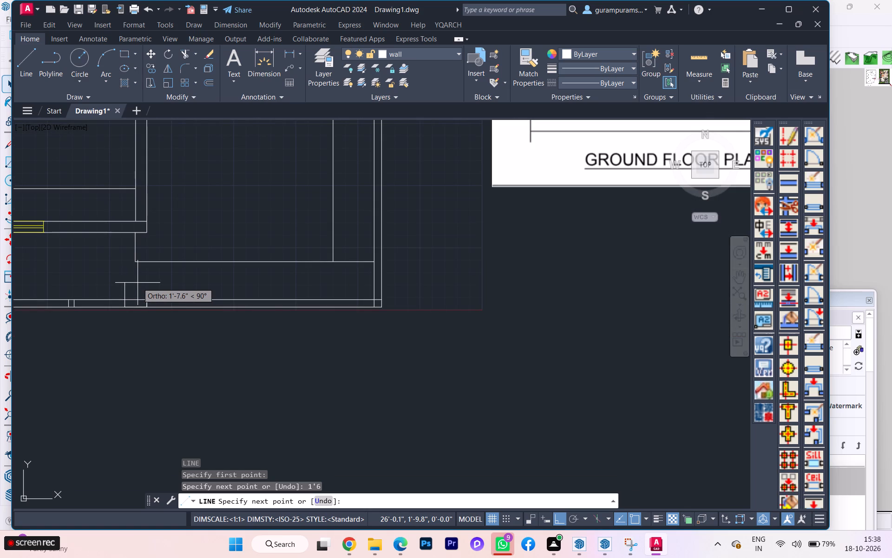
text(1'6)
key(Return)
scroll(157, 295, up, 2)
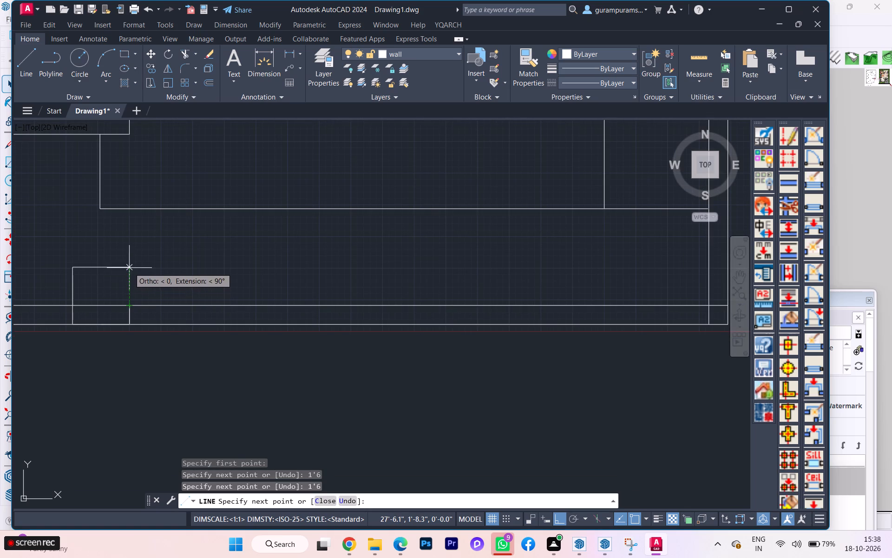
click(129, 268)
click(131, 310)
key(v)
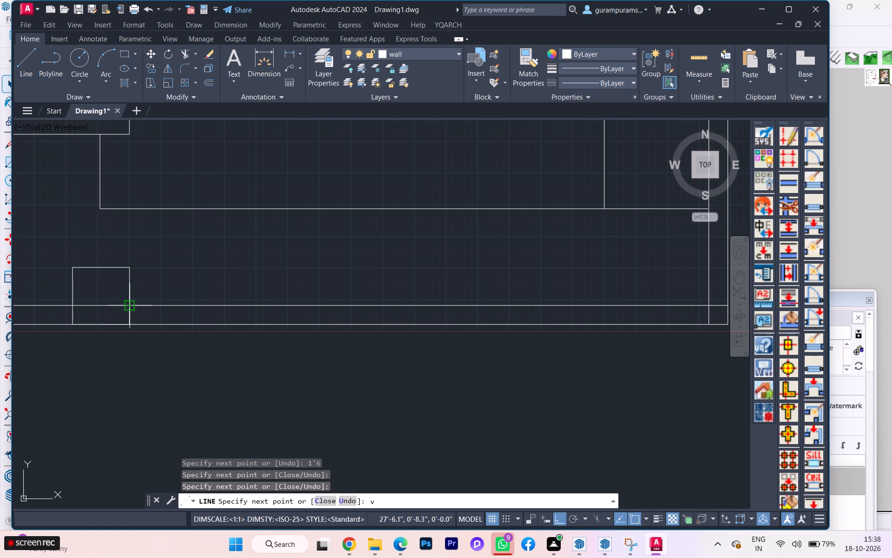
key(space)
scroll(144, 316, down, 3)
key(Escape)
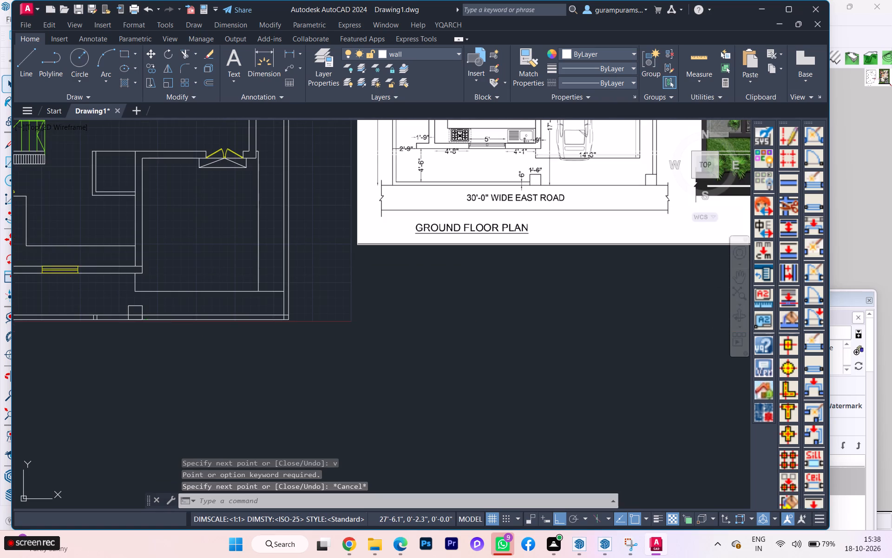
Trim away the two short jamb lines left of the pillar and the boundary wall's inner line inside the pillar.
scroll(505, 165, up, 1)
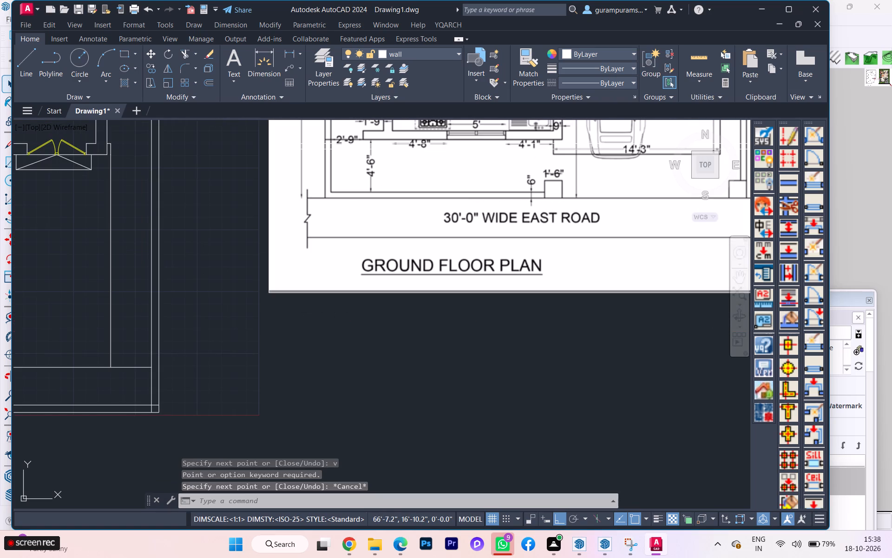
scroll(593, 169, down, 1)
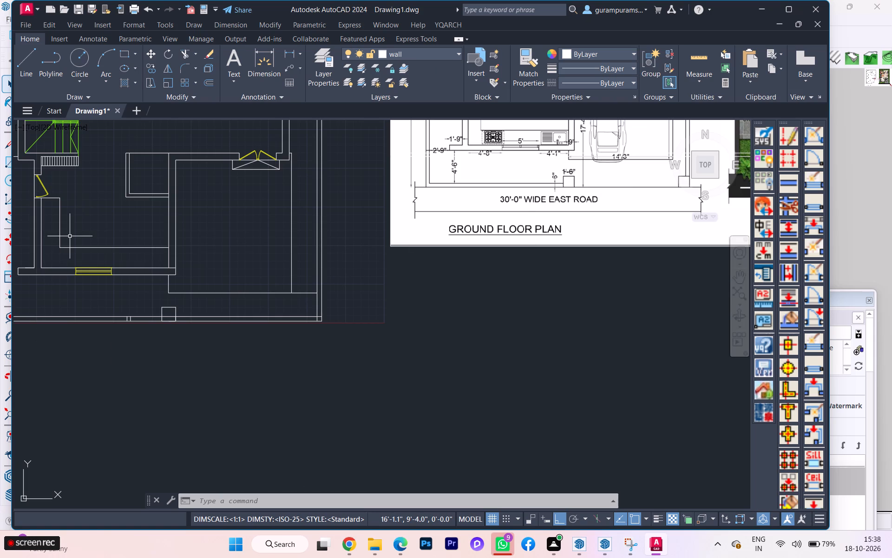
text(tr)
key(Return)
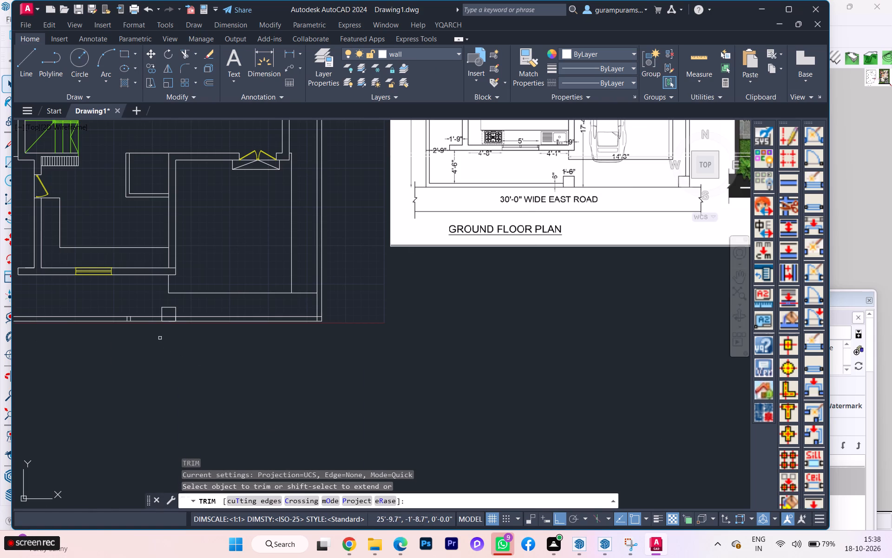
scroll(103, 306, up, 2)
scroll(134, 341, up, 2)
click(159, 345)
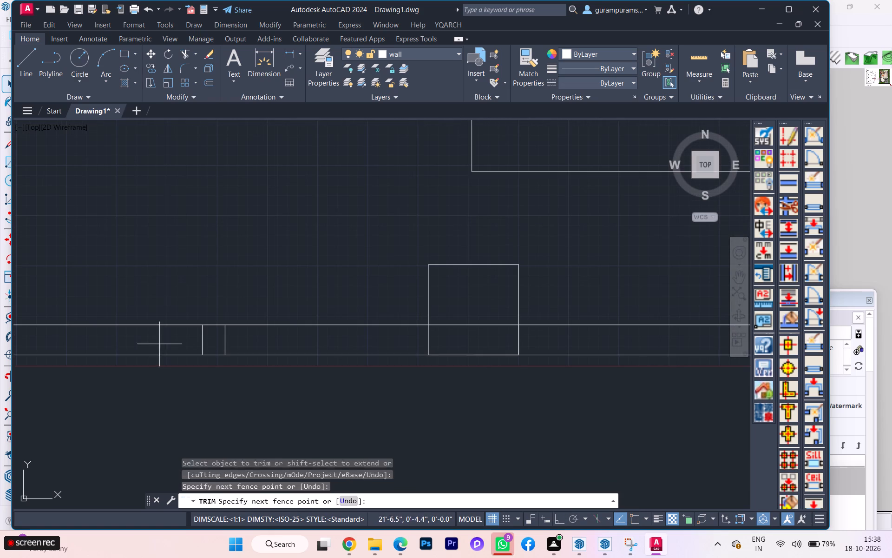
click(259, 341)
click(478, 322)
click(478, 335)
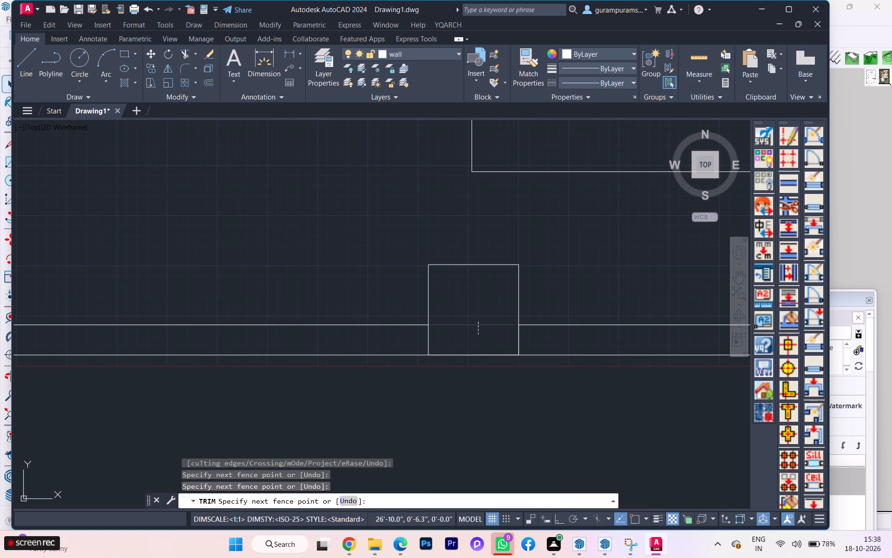
Trim the front boundary wall's inner line across the gate opening, between the pillar and the right side boundary wall.
scroll(460, 335, down, 3)
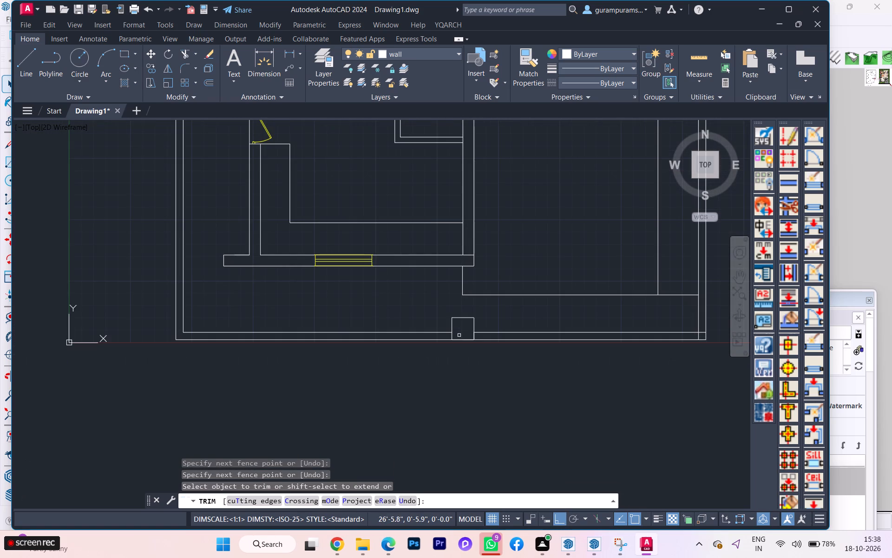
scroll(546, 326, up, 1)
click(515, 336)
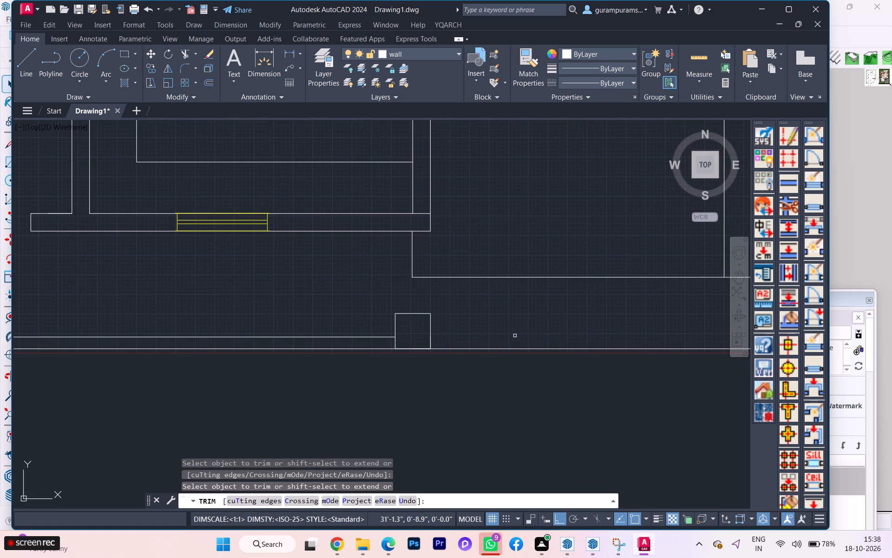
scroll(444, 341, down, 3)
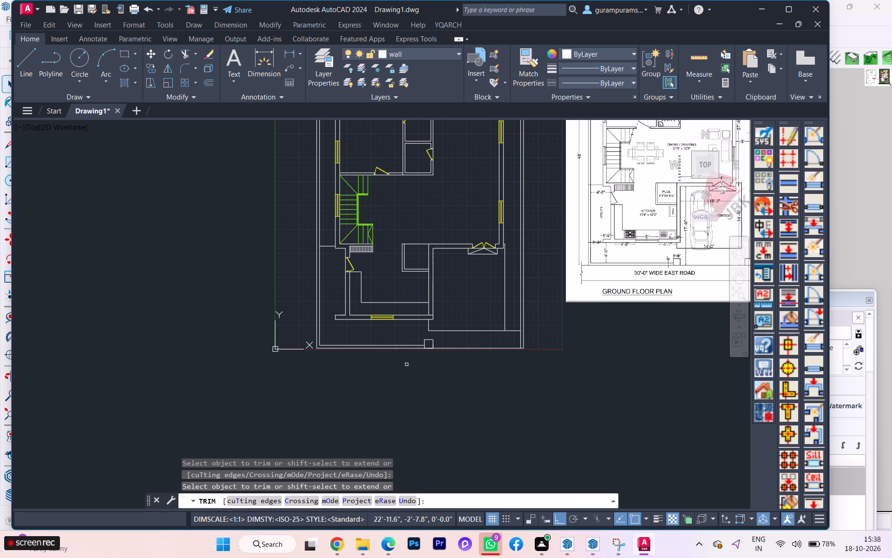
scroll(407, 365, down, 1)
scroll(432, 356, up, 3)
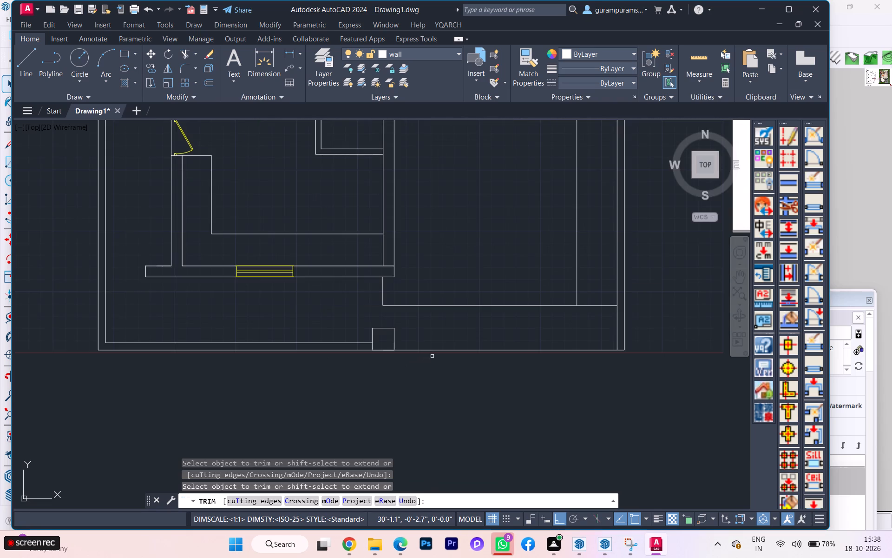
key(Escape)
Join the gate pillar's outline segments, including the original jamb line, into one polyline.
click(420, 338)
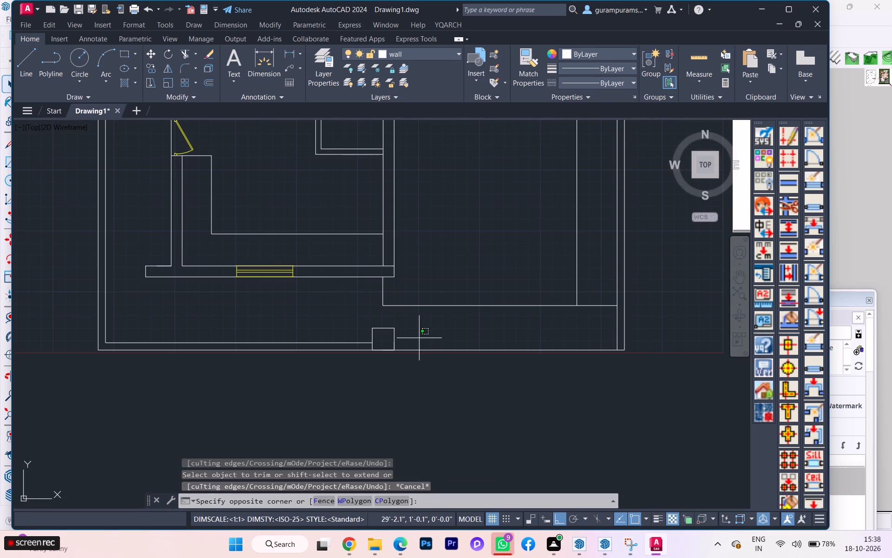
click(369, 324)
scroll(384, 332, up, 2)
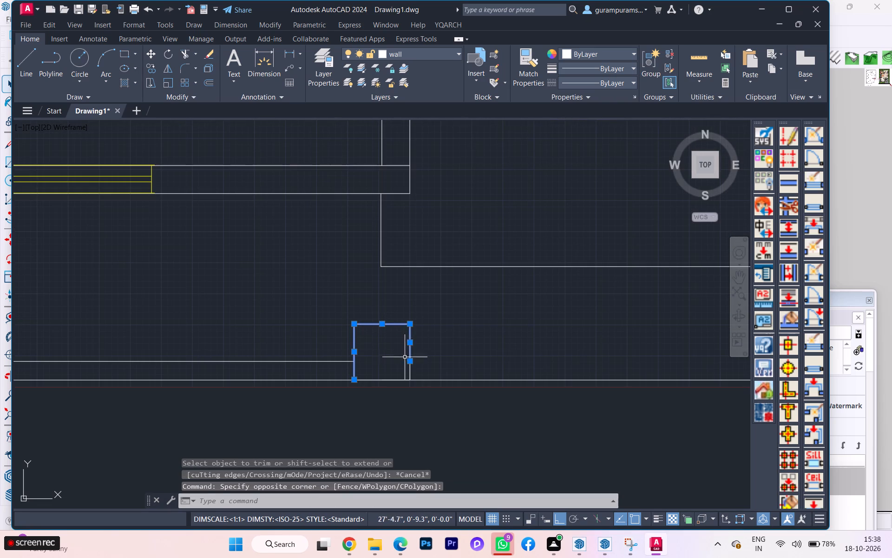
click(410, 370)
scroll(379, 364, down, 1)
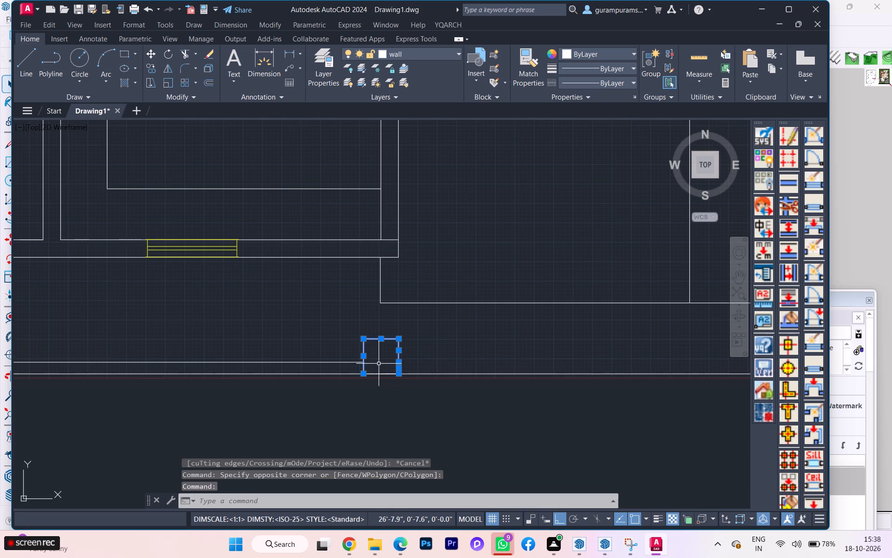
key(j)
key(Return)
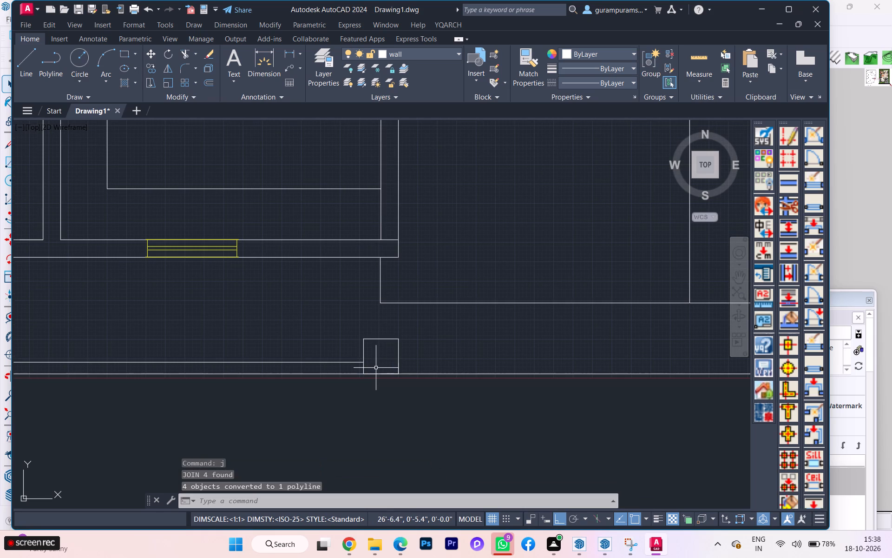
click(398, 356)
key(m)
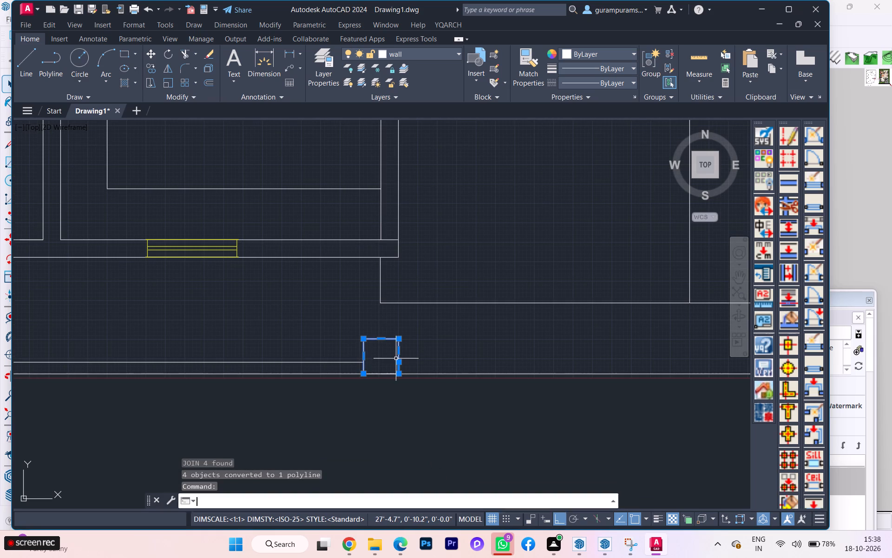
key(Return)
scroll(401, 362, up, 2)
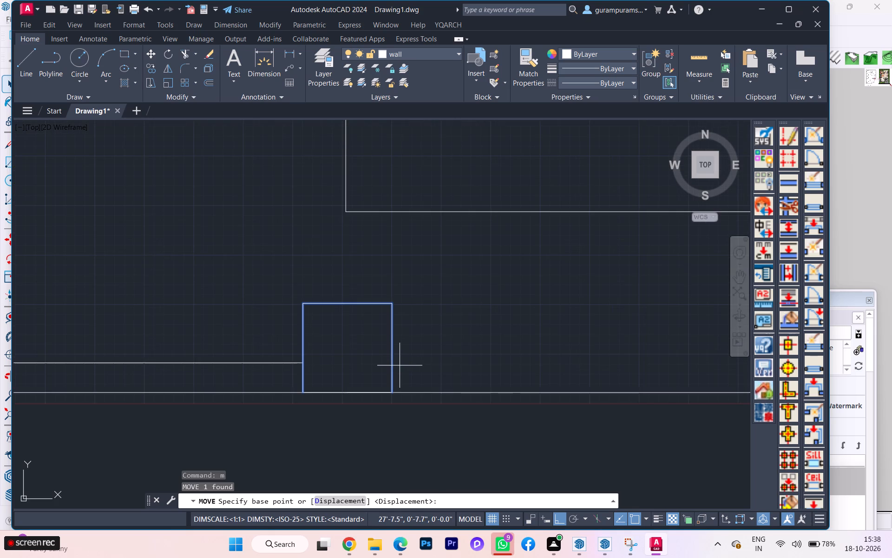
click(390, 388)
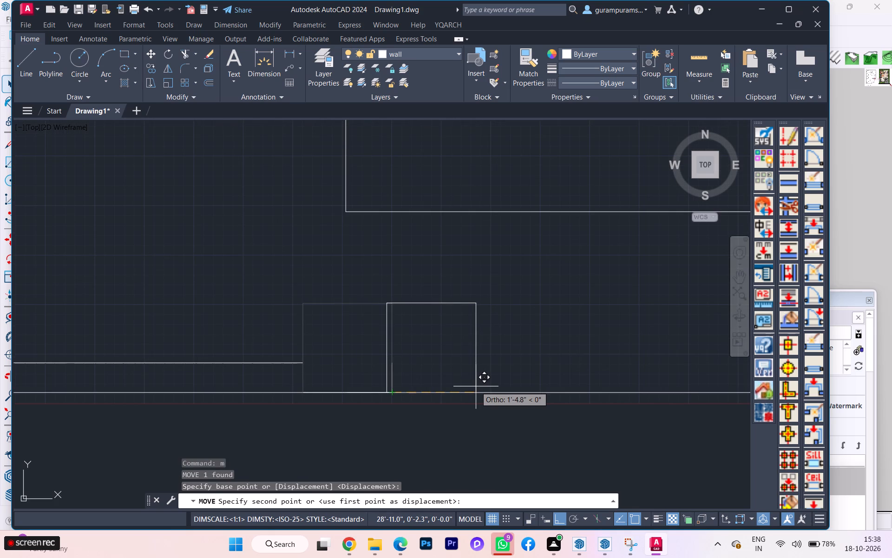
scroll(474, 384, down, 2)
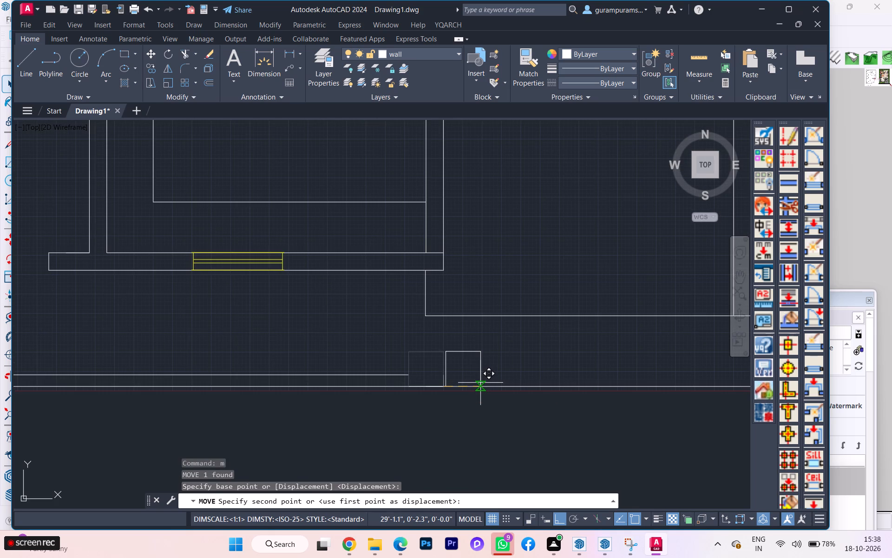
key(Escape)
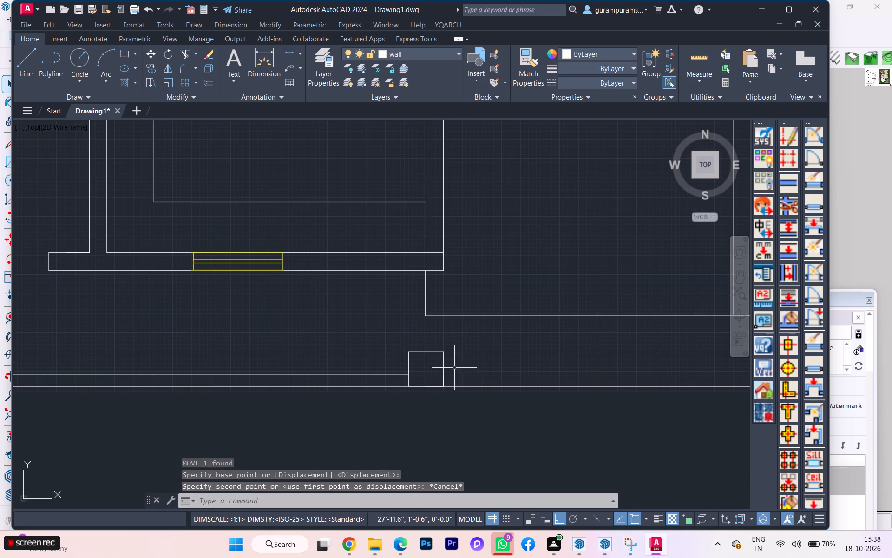
Copy the gate pillar from its lower right corner onto the right side boundary wall's outer line, about 11" above the front corner.
click(454, 366)
click(407, 345)
text(co)
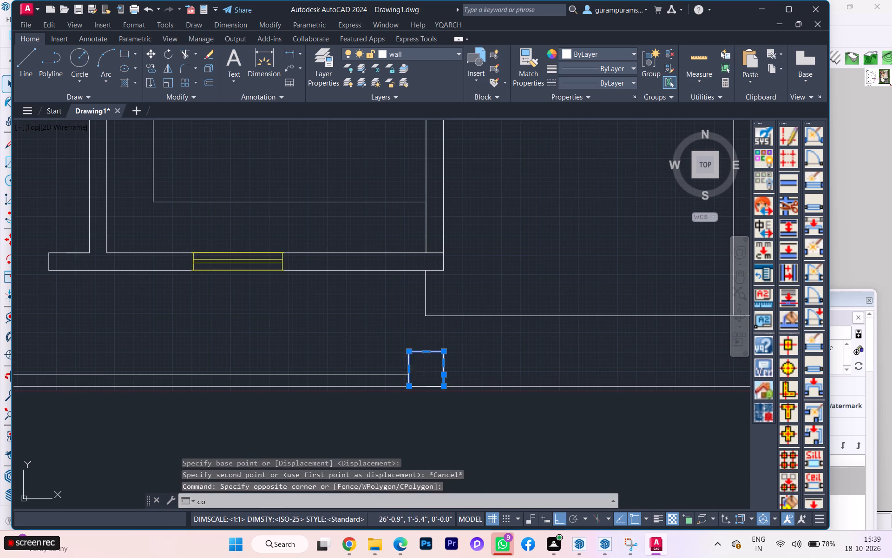
key(Return)
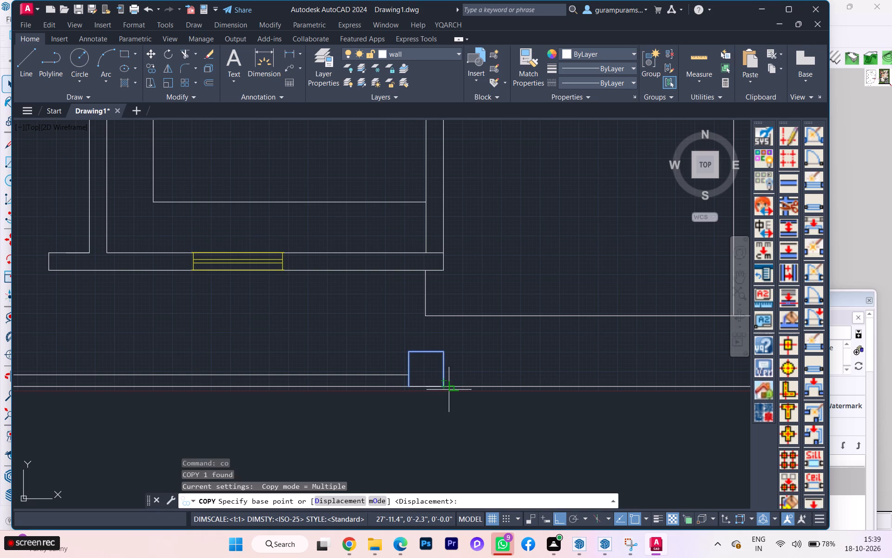
click(448, 391)
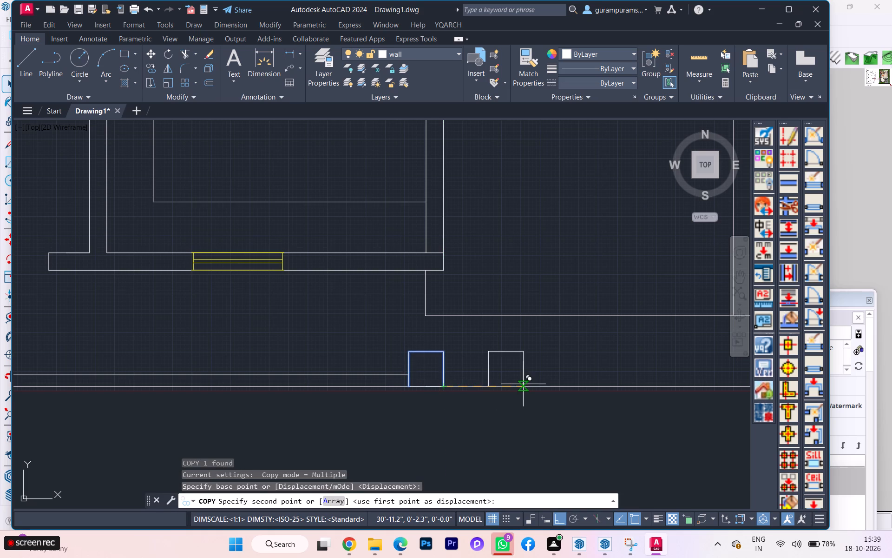
scroll(506, 385, down, 3)
scroll(556, 376, up, 2)
scroll(592, 386, up, 2)
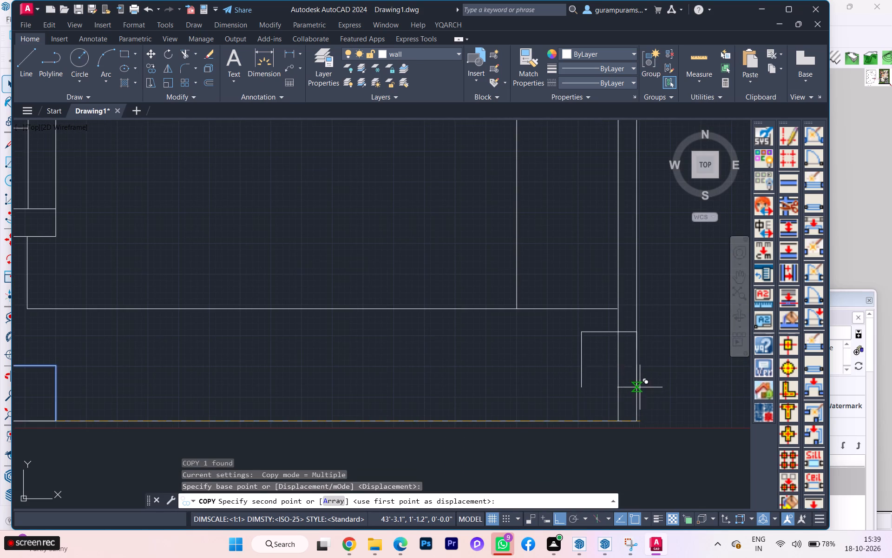
click(637, 387)
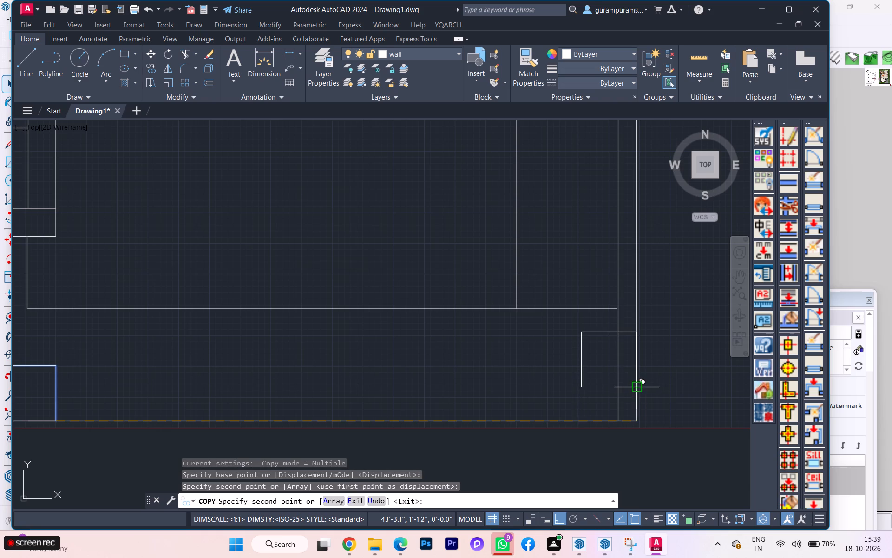
Move the copied gate pillar straight down until its base sits on the front boundary wall's outer line, in the right front corner.
key(Escape)
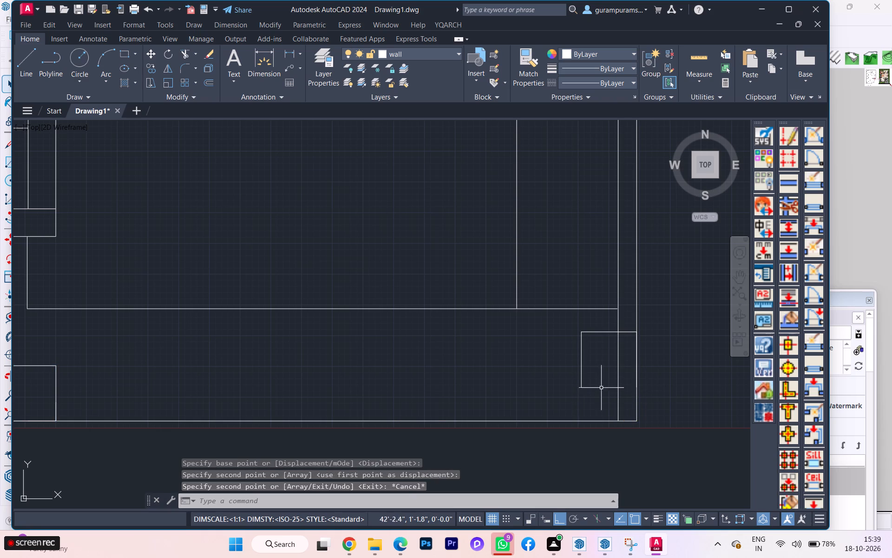
click(597, 385)
click(581, 371)
key(m)
key(Return)
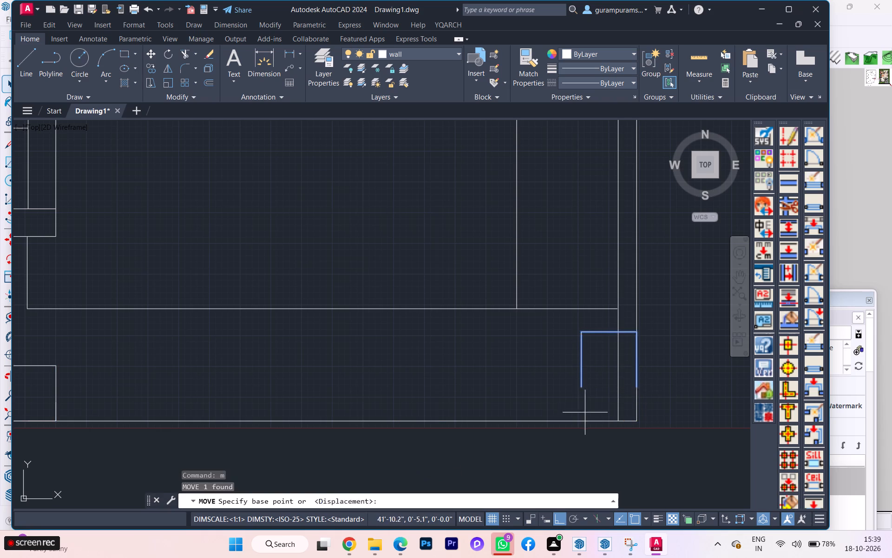
scroll(585, 413, up, 1)
click(579, 375)
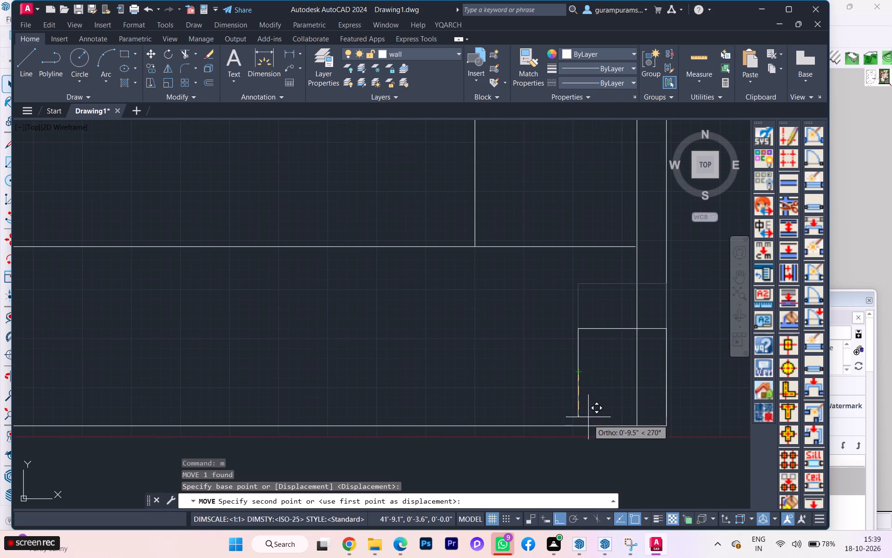
click(578, 428)
key(Escape)
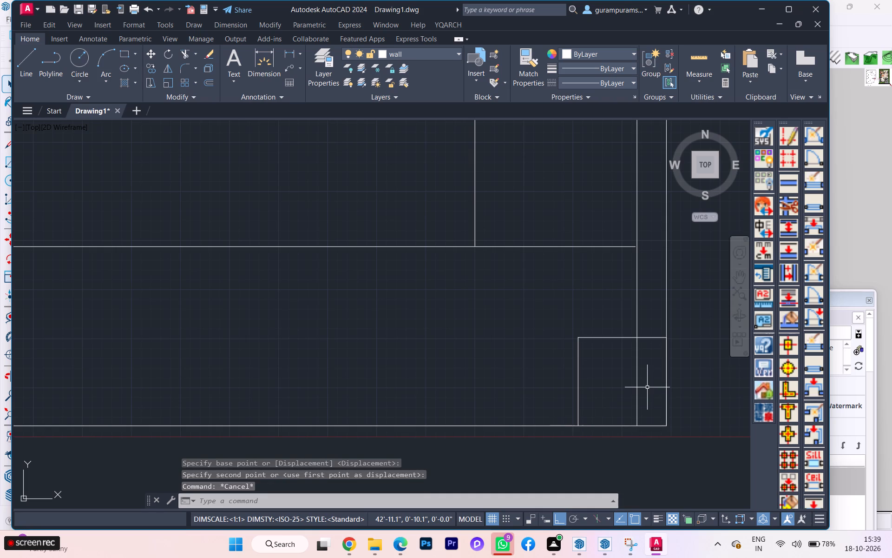
Trim away the right side boundary wall's inner line inside the corner gate pillar.
text(tr)
key(Return)
click(643, 385)
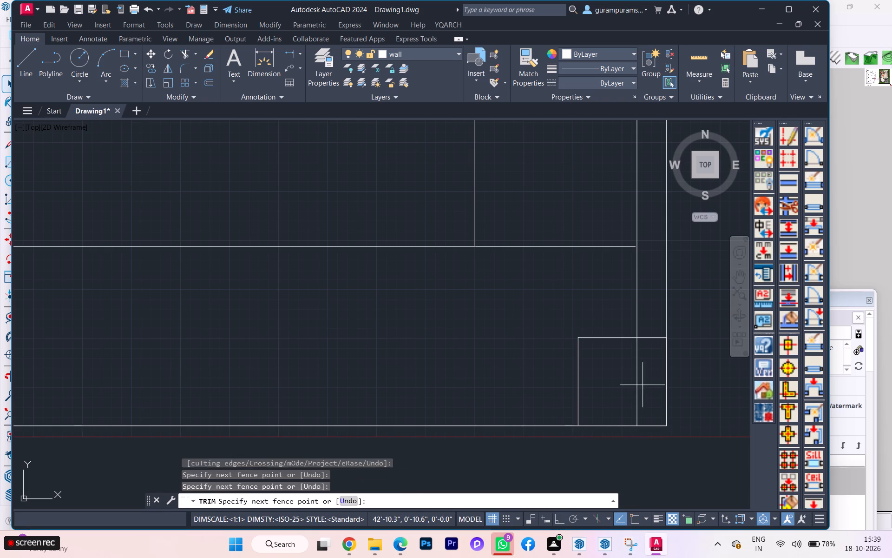
click(628, 390)
scroll(633, 381, down, 3)
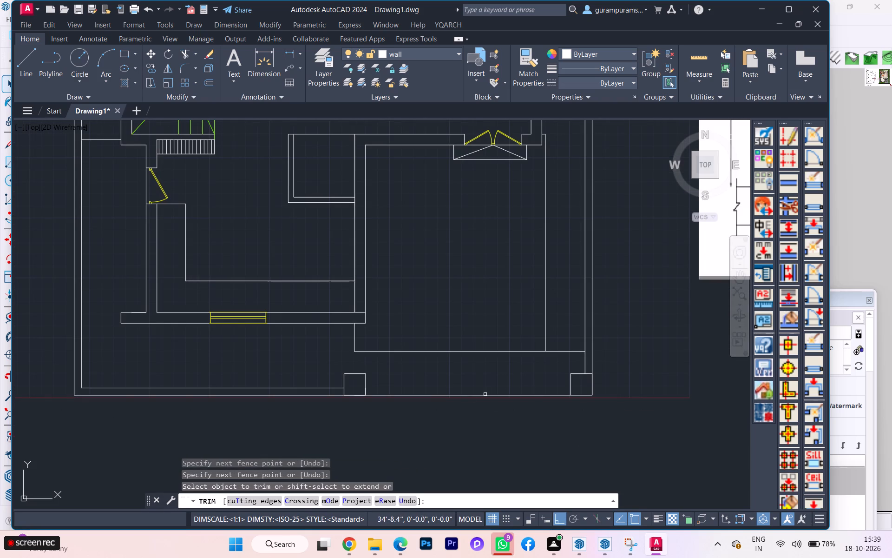
key(Escape)
Trim the short inner line crossing the corner where the kitchen's front wall meets the wall beside the portico.
scroll(416, 401, down, 2)
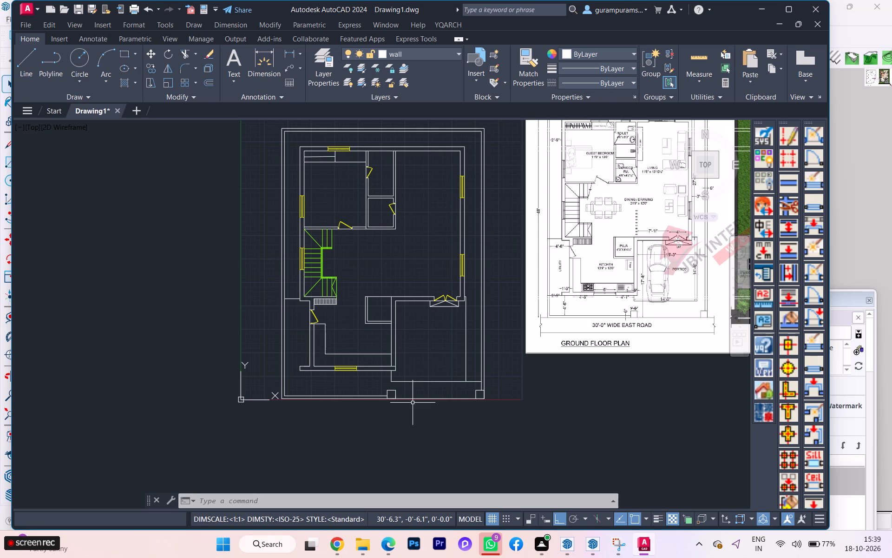
scroll(376, 363, up, 1)
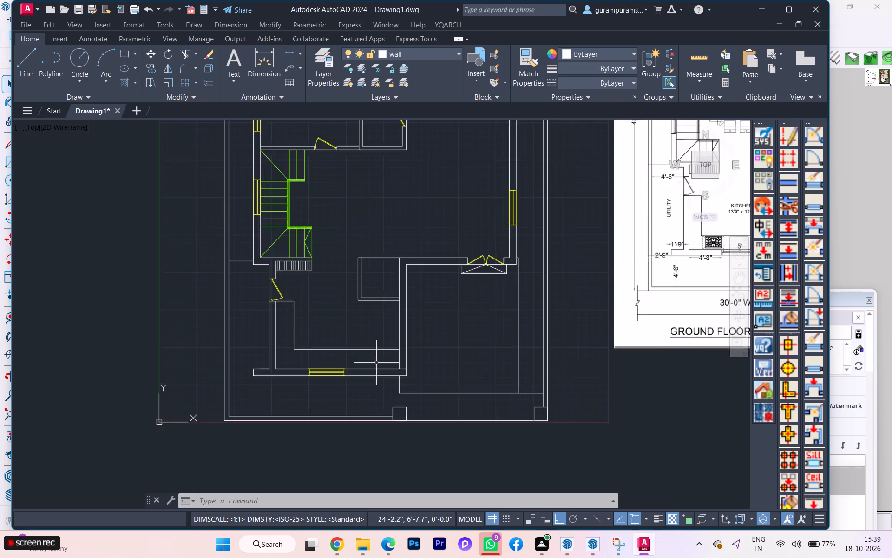
scroll(376, 363, up, 1)
text(tr)
key(Return)
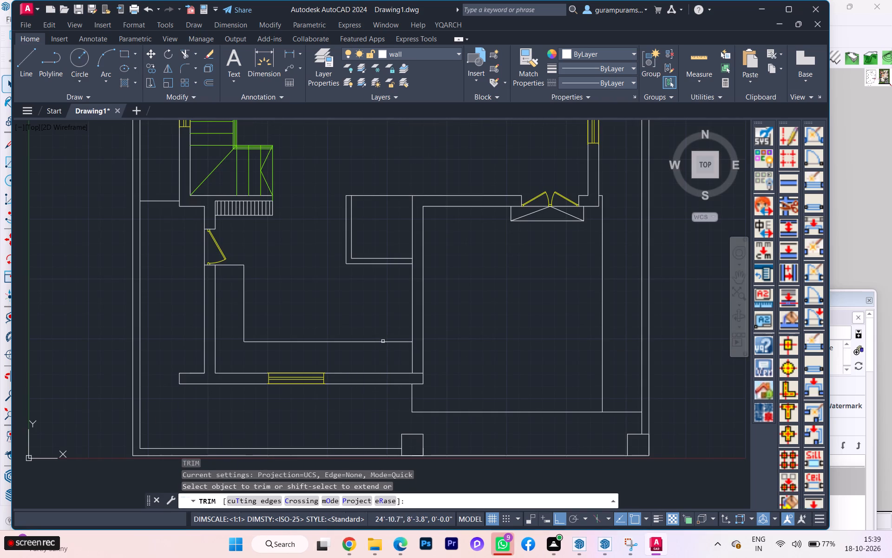
scroll(430, 380, up, 2)
click(385, 353)
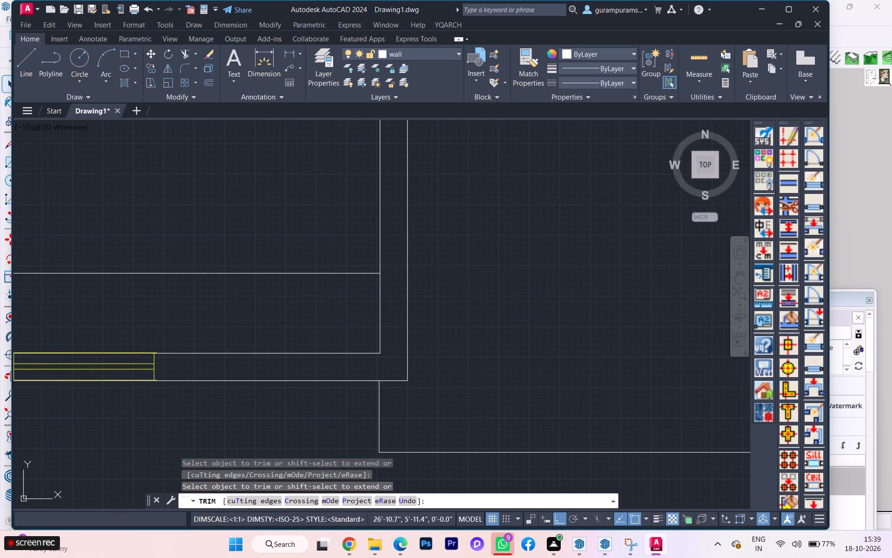
scroll(399, 367, down, 1)
scroll(400, 368, up, 1)
scroll(400, 368, down, 2)
scroll(352, 401, down, 2)
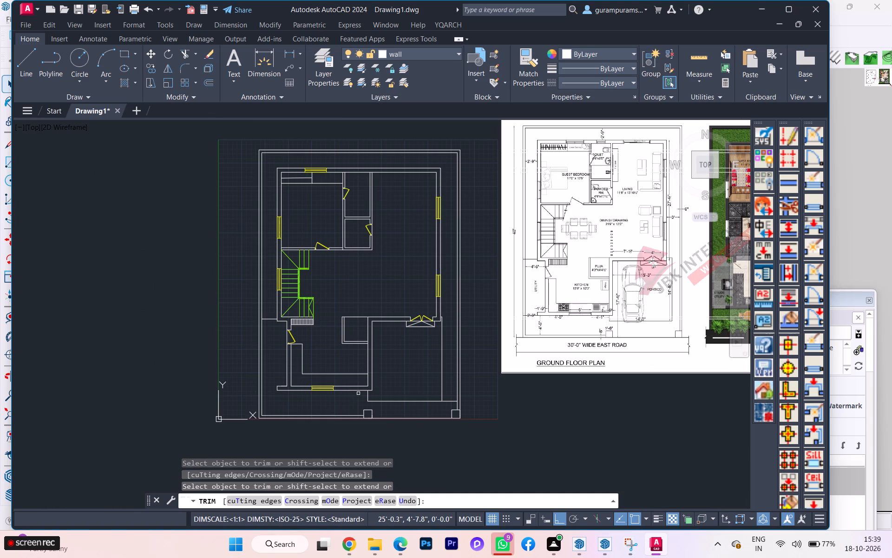
key(Escape)
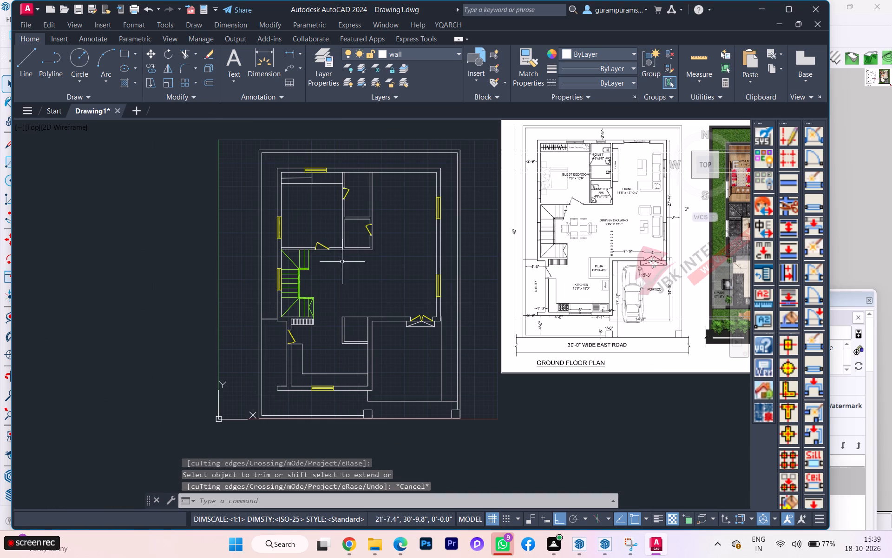
Select the entire redrawn floor plan, without the reference image, and copy it to the clipboard.
click(254, 139)
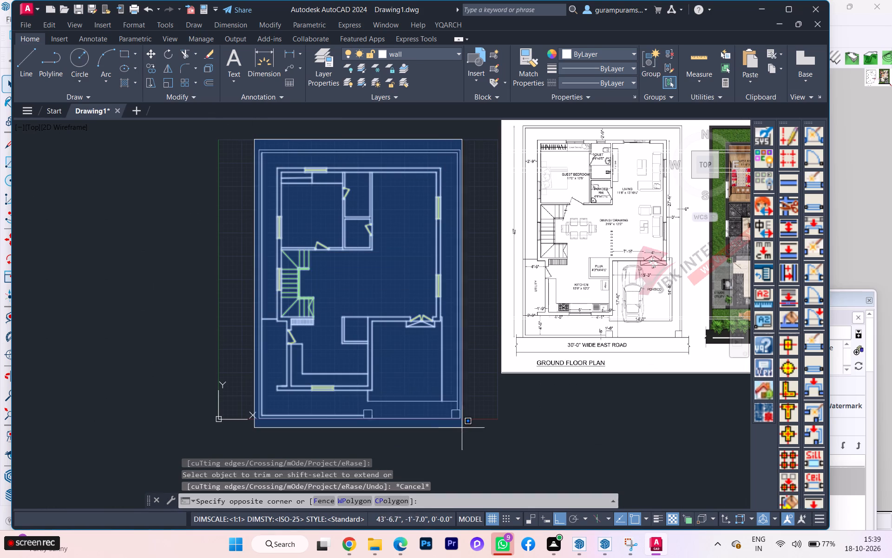
click(465, 432)
key(ctrl+c)
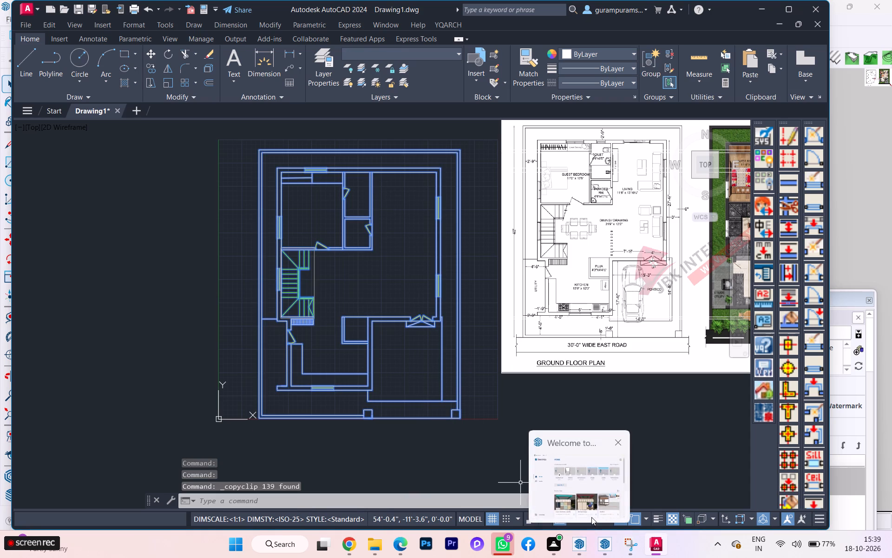
Switch to the SketchUp model and delete the previously imported floor plan.
click(610, 491)
drag(517, 415, 513, 411)
click(466, 399)
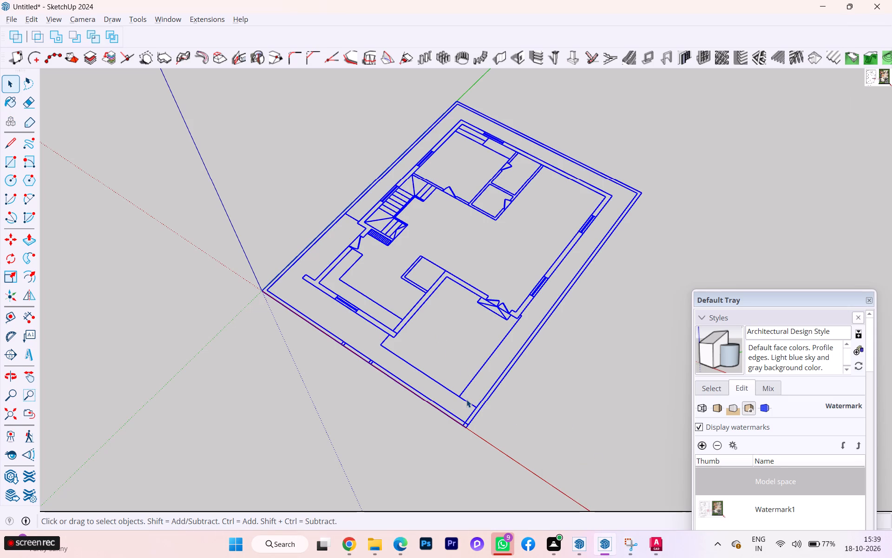
key(Delete)
Paste the updated floor plan into the model with the Paste From AutoCAD extension.
click(203, 19)
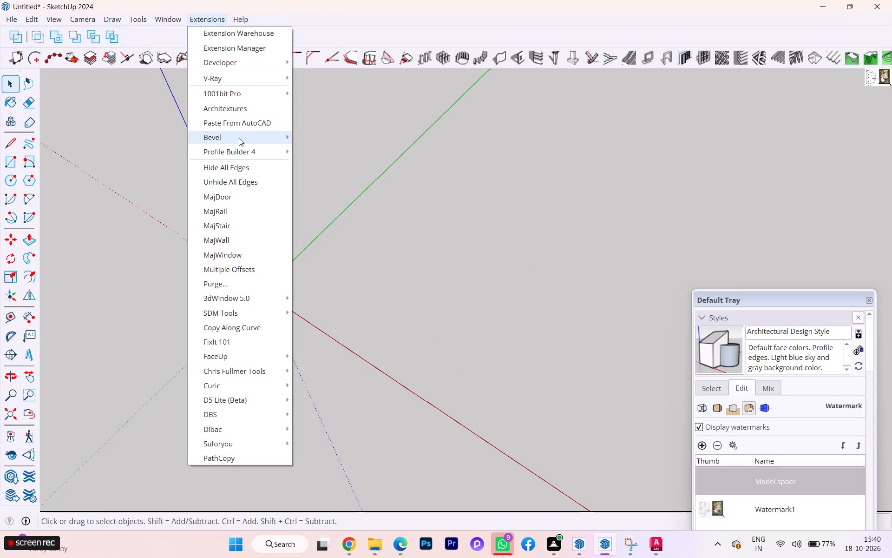
click(248, 125)
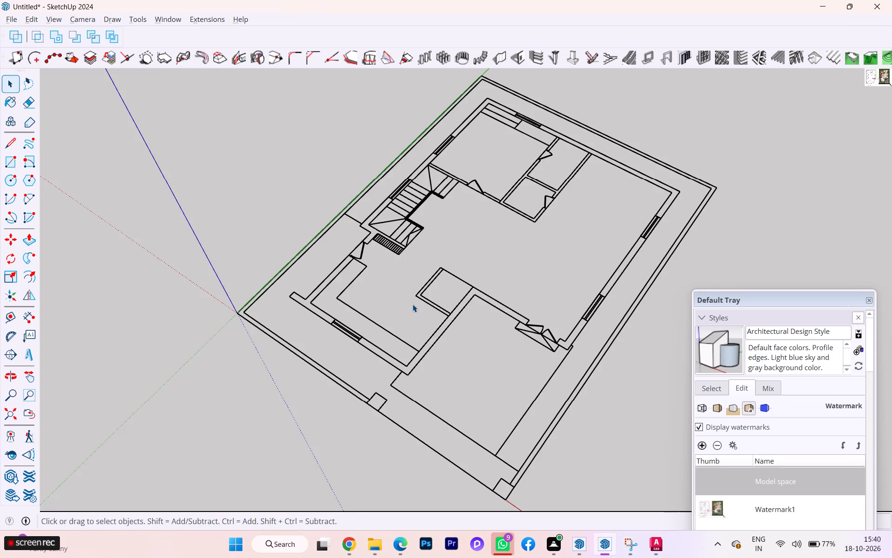
Open the pasted floor plan group for editing.
scroll(386, 408, up, 5)
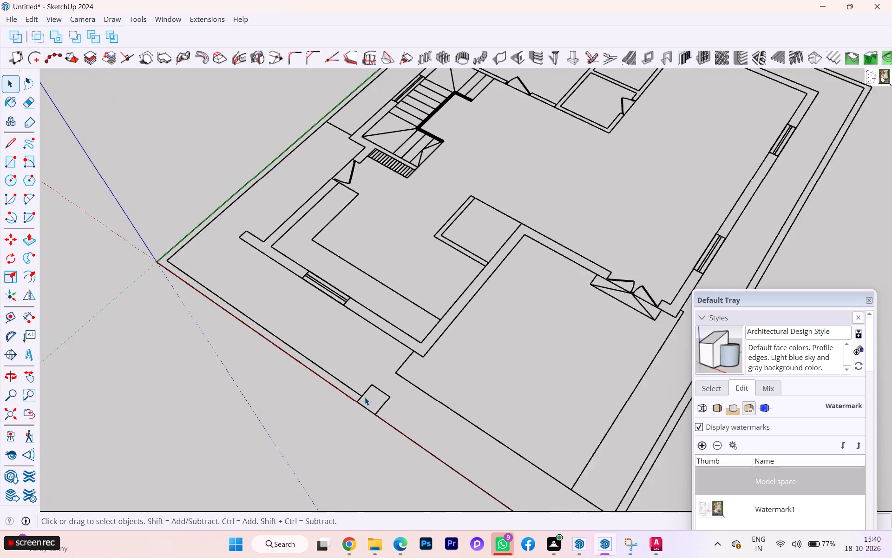
scroll(365, 397, up, 1)
scroll(315, 339, down, 4)
scroll(401, 385, down, 1)
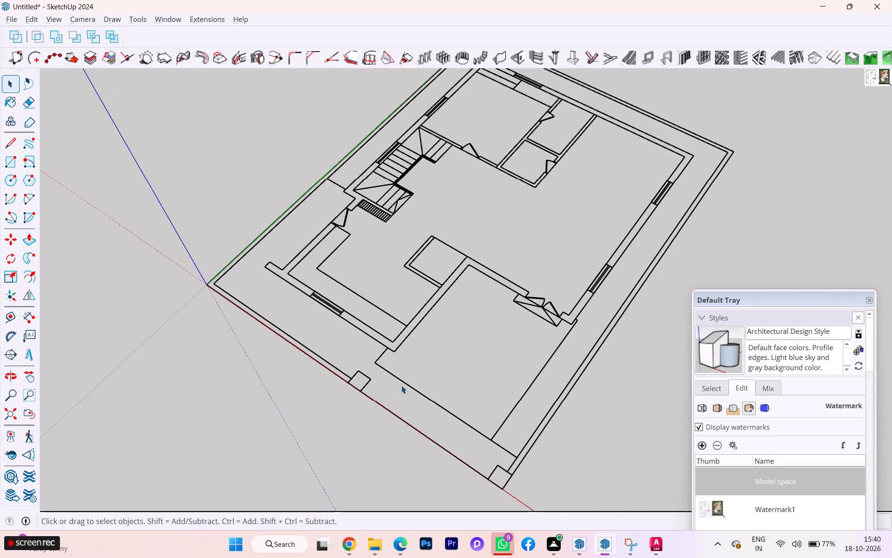
scroll(325, 343, down, 1)
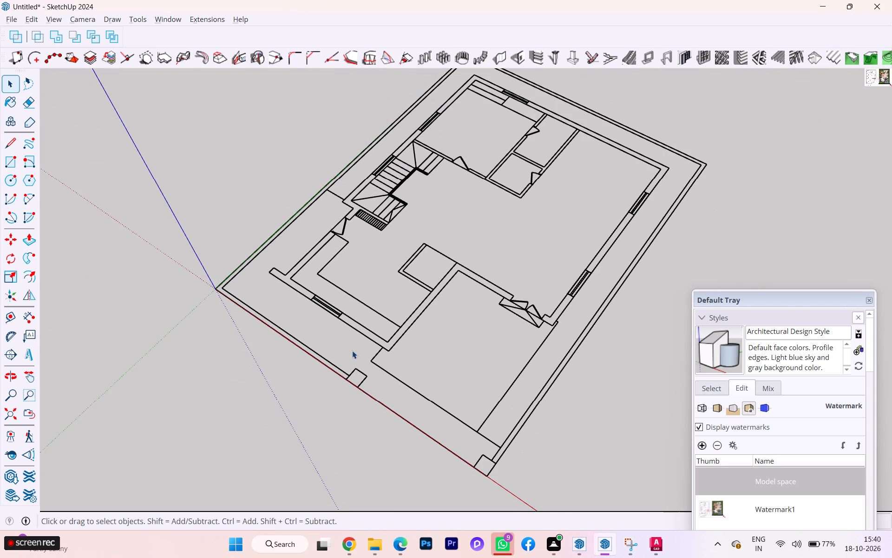
scroll(353, 352, down, 1)
double_click(379, 345)
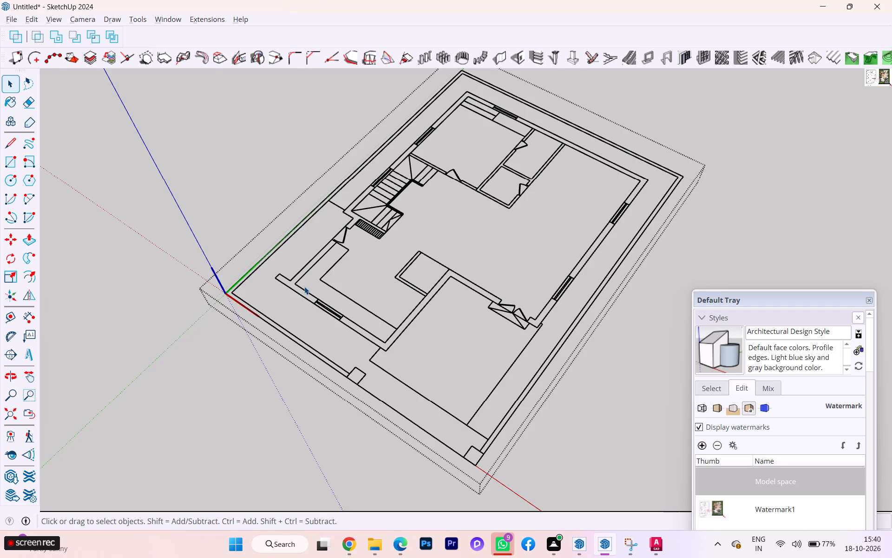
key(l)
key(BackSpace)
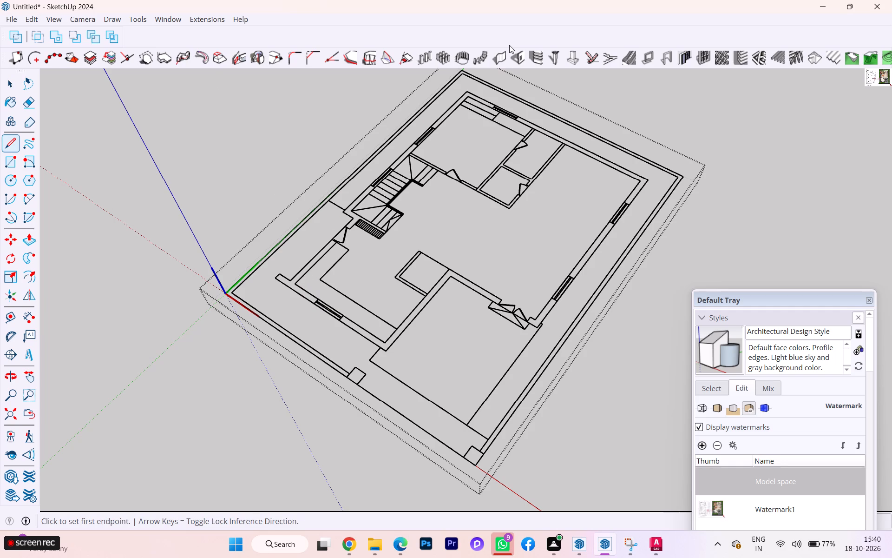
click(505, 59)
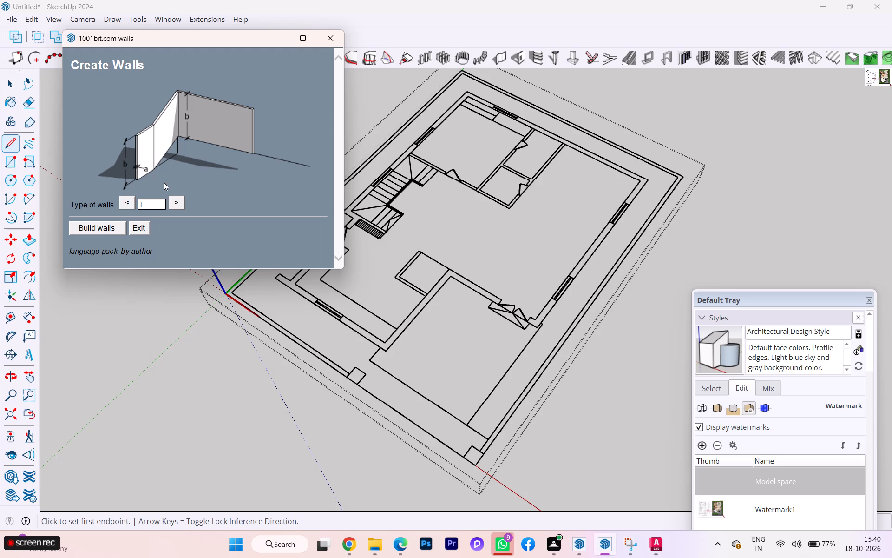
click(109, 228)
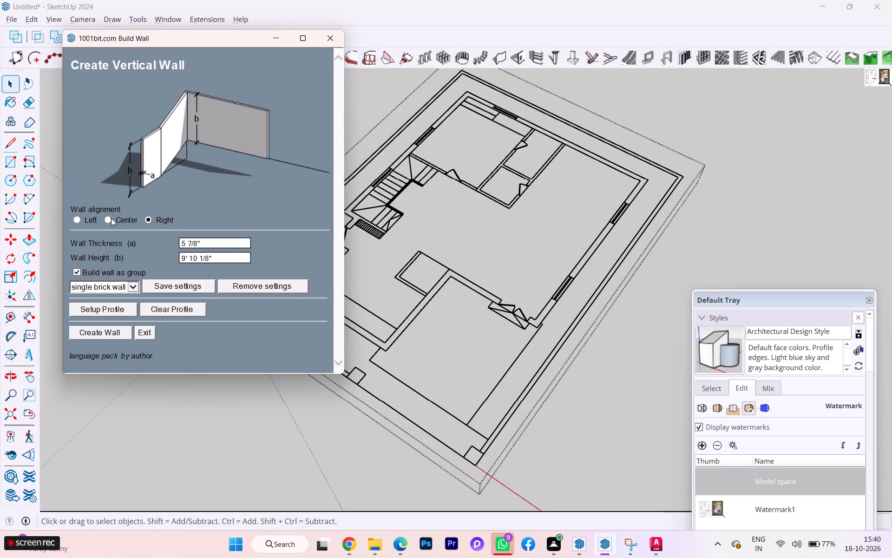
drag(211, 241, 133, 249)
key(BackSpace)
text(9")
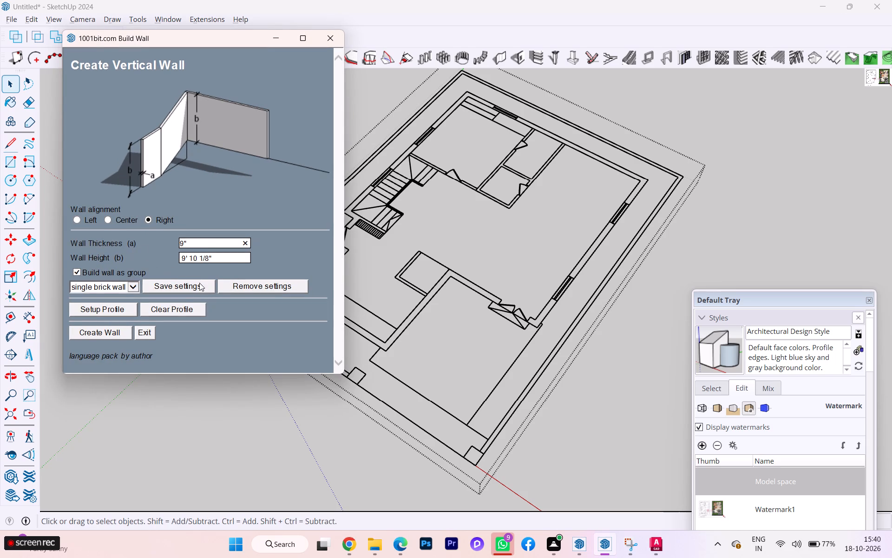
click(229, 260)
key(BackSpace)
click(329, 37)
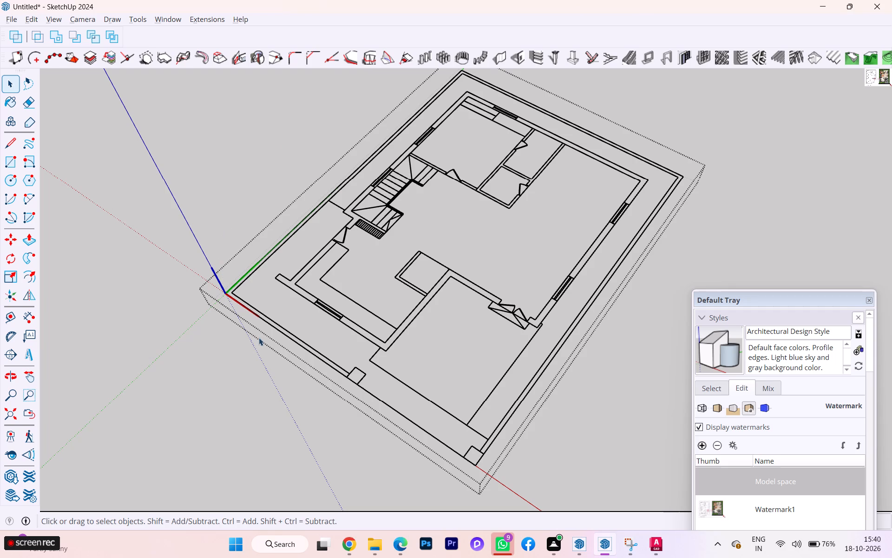
Draw rectangle faces over the kitchen's left wall, from the staircase corner to the front wall, and over the kitchen's full front wall.
key(r)
key(Return)
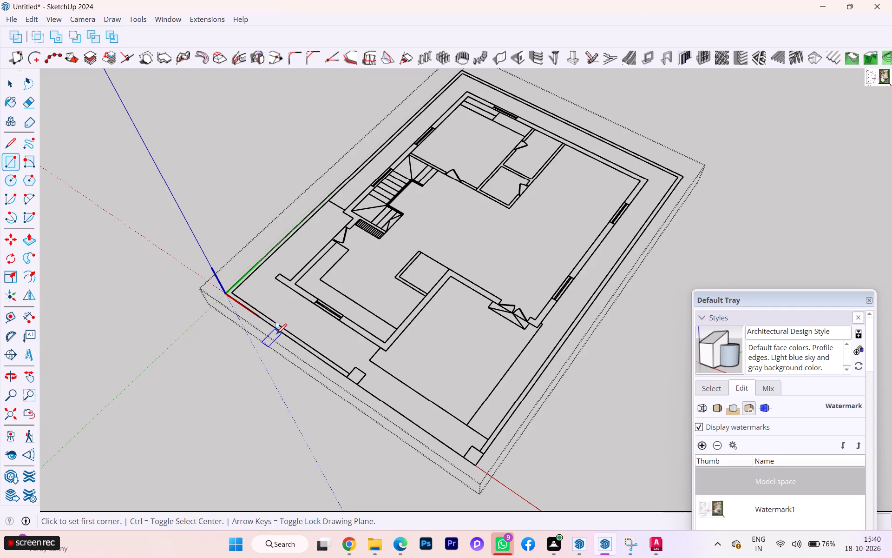
scroll(357, 208, up, 6)
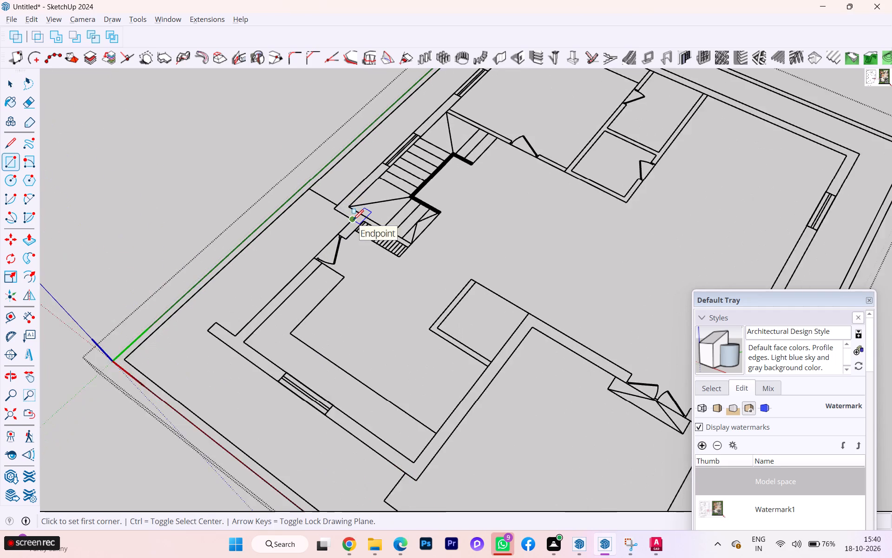
scroll(353, 220, up, 1)
click(352, 218)
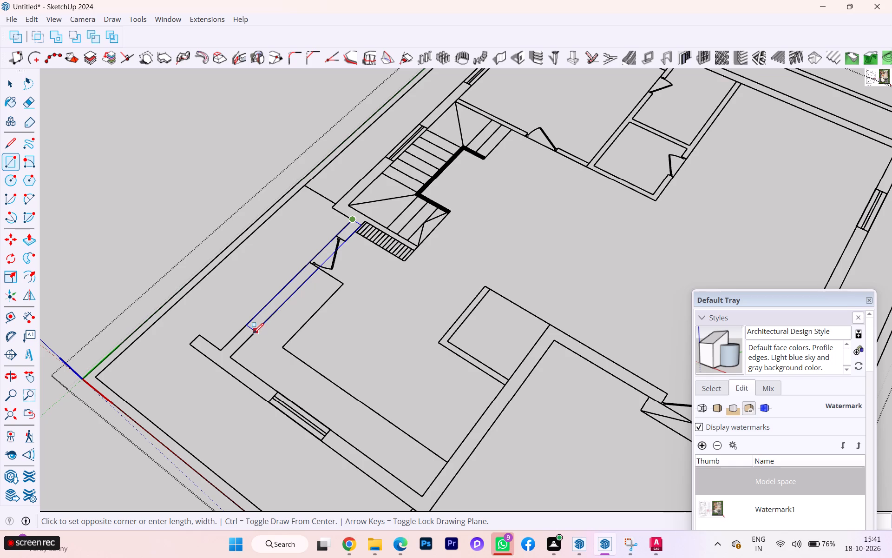
click(230, 356)
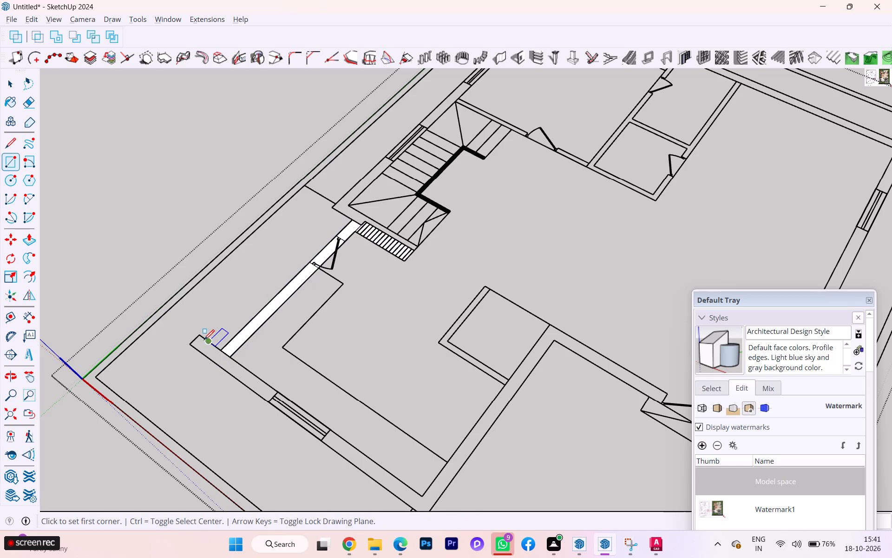
click(191, 345)
click(420, 499)
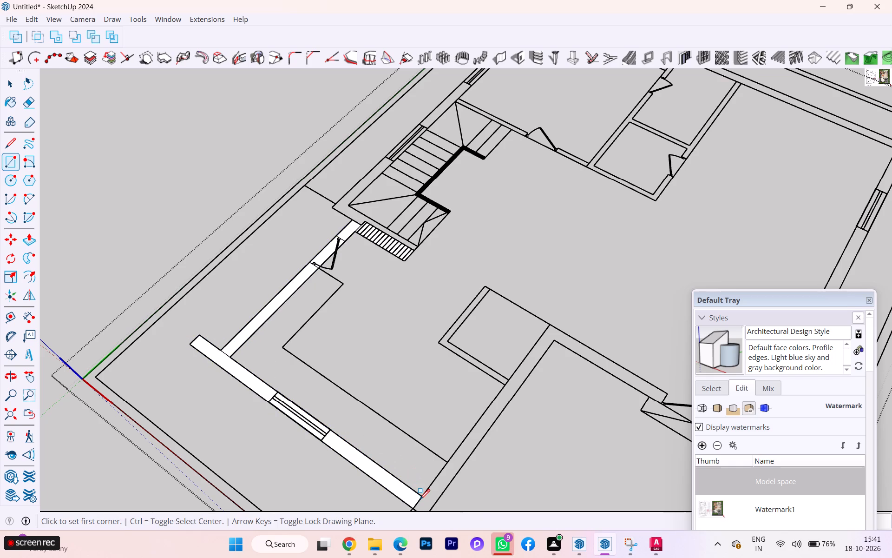
scroll(343, 374, down, 1)
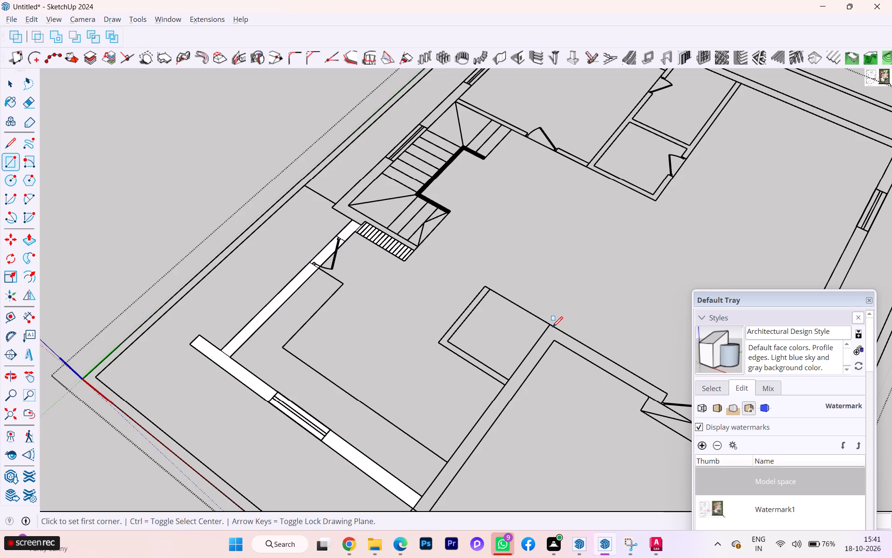
Draw a rectangle face over the kitchen's right wall, from the front wall's outer corner to the wall's far end.
click(549, 326)
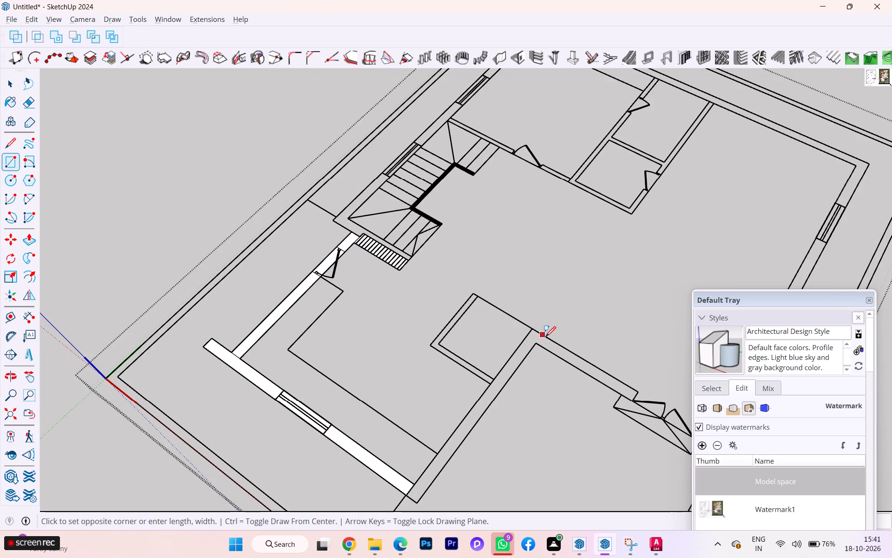
key(Escape)
click(414, 502)
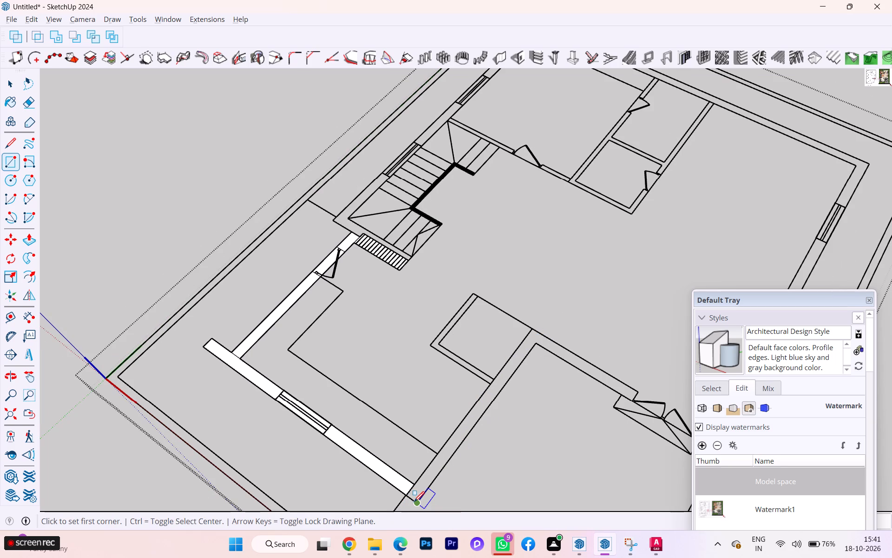
click(530, 333)
key(Escape)
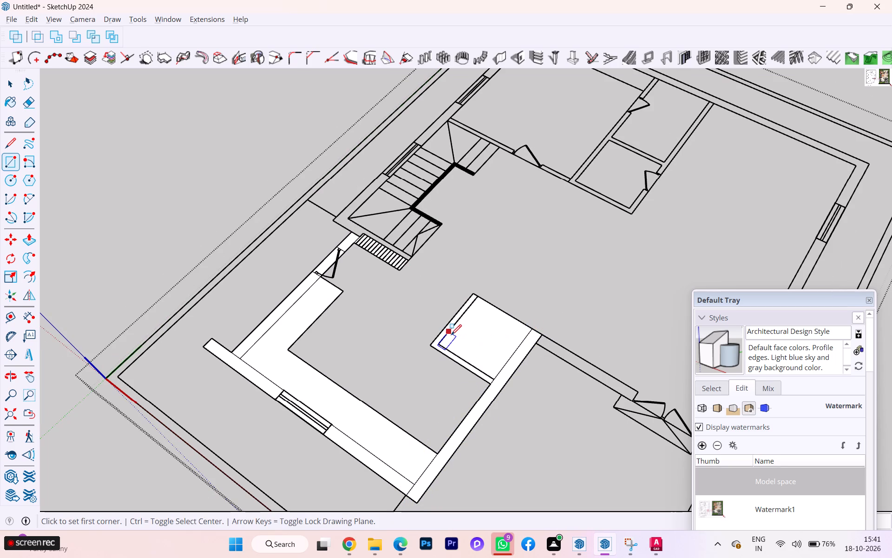
Delete the unwanted faces filling the small rectangular area beside the right wall and the kitchen counter strip.
key(space)
click(466, 336)
key(Delete)
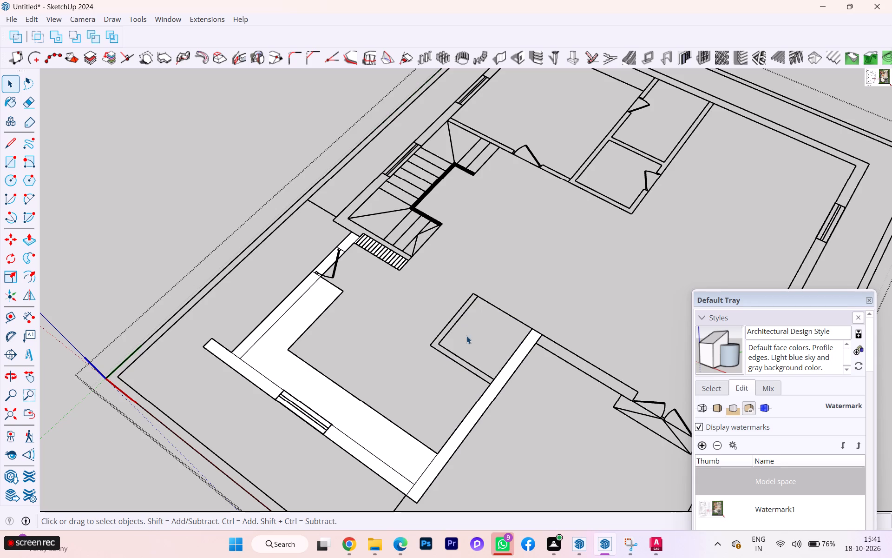
click(354, 415)
key(Delete)
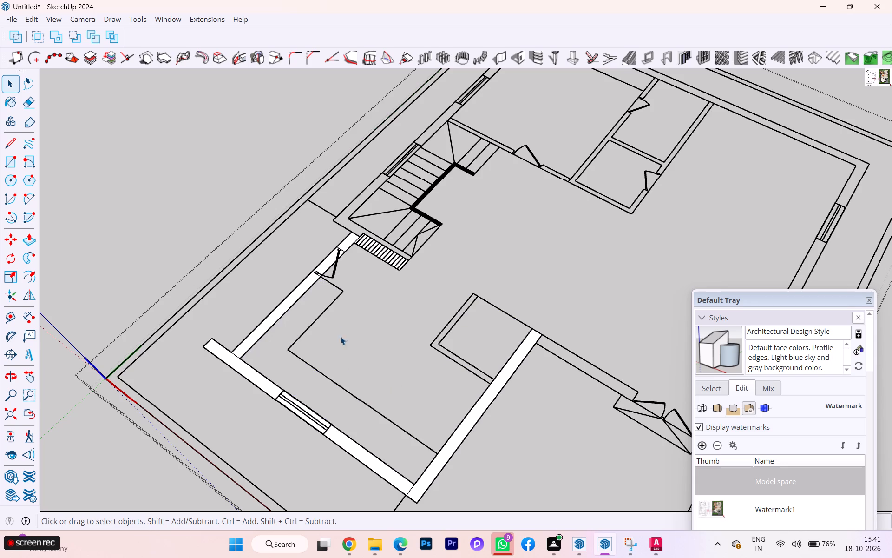
Erase the dividing lines where the kitchen's front wall meets its right and left walls, merging the wall faces.
scroll(341, 298, down, 1)
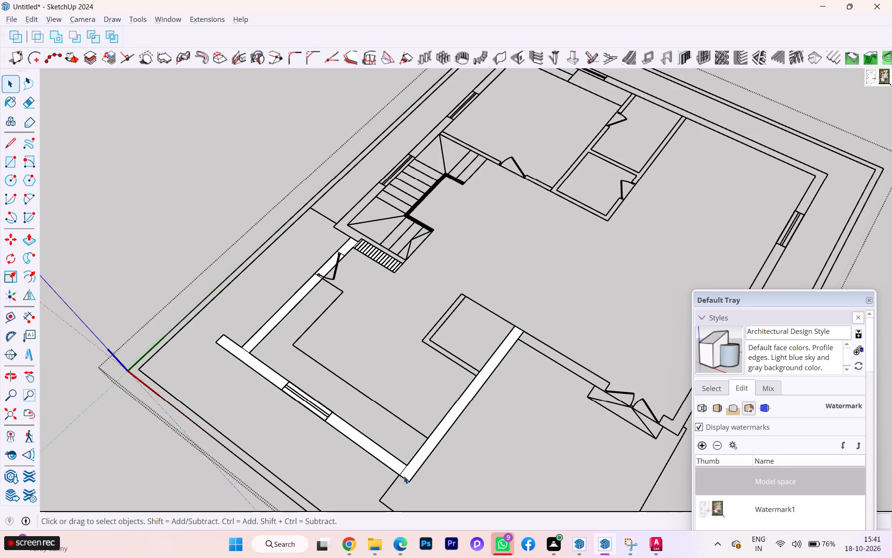
key(r)
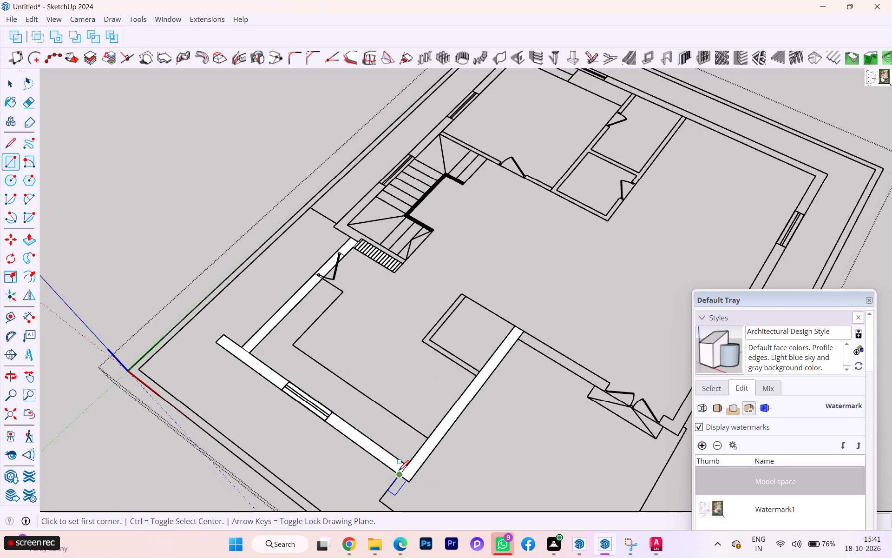
key(Escape)
key(e)
scroll(399, 471, up, 2)
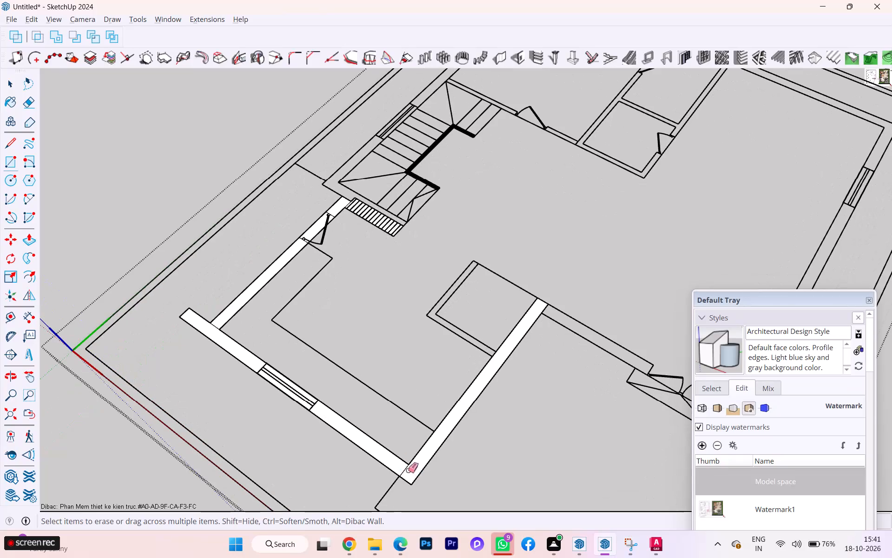
click(407, 469)
scroll(314, 213, up, 3)
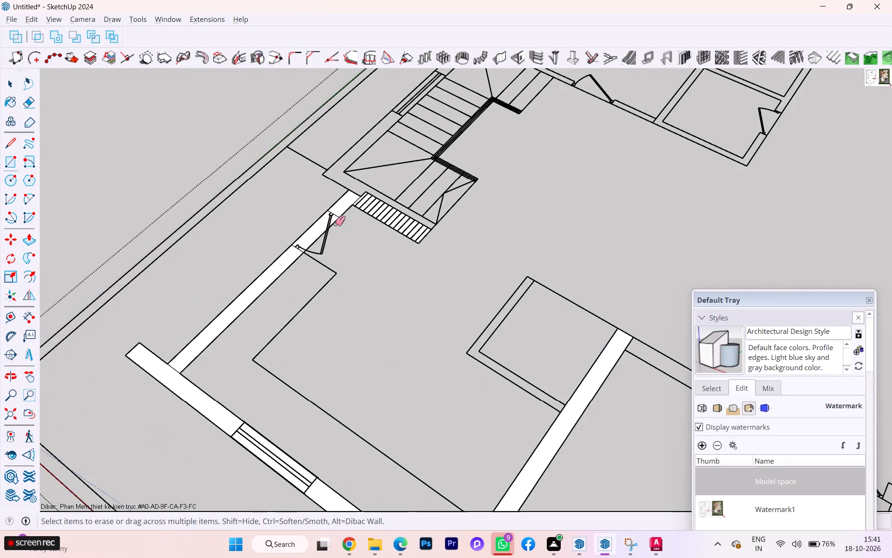
scroll(326, 224, up, 1)
scroll(305, 236, down, 2)
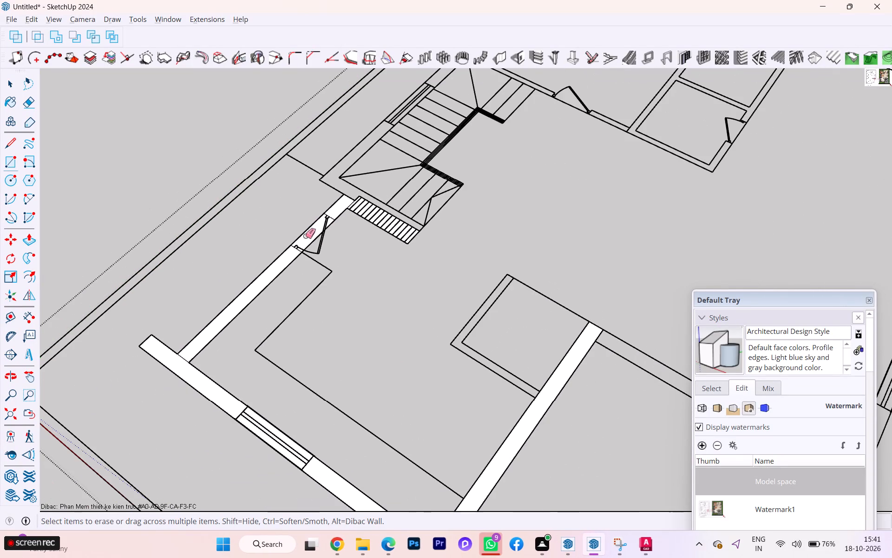
click(184, 357)
key(Escape)
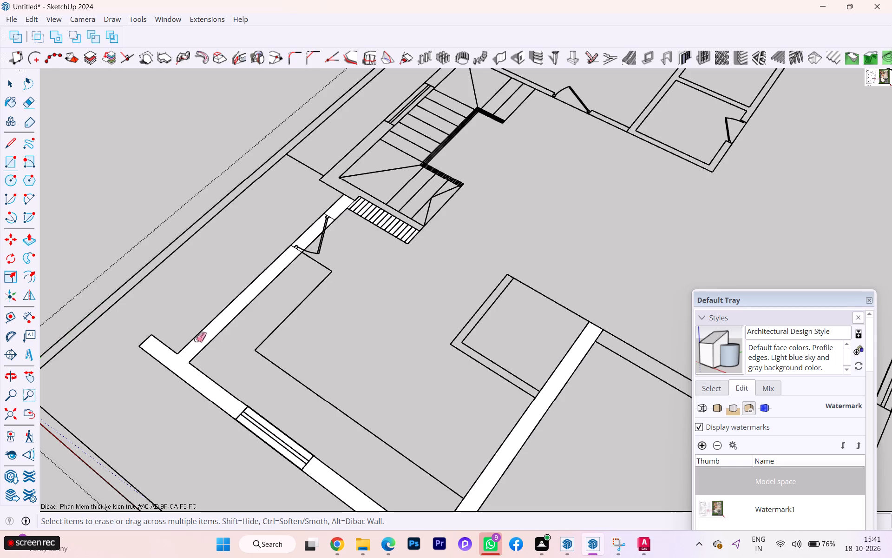
Group the kitchen wall faces with their edges, including the door opening face and the short wall piece by the stairs.
key(space)
click(202, 337)
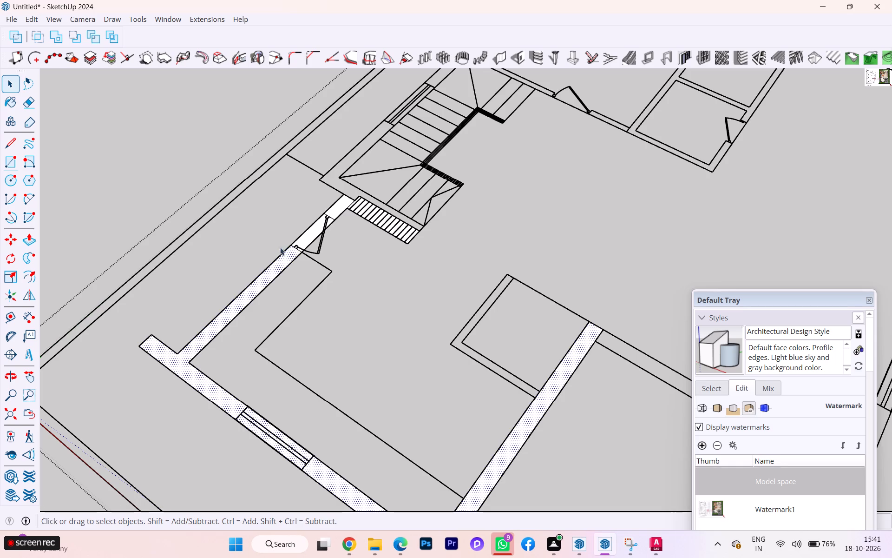
ctrl+click(308, 233)
ctrl+click(331, 215)
scroll(328, 222, down, 2)
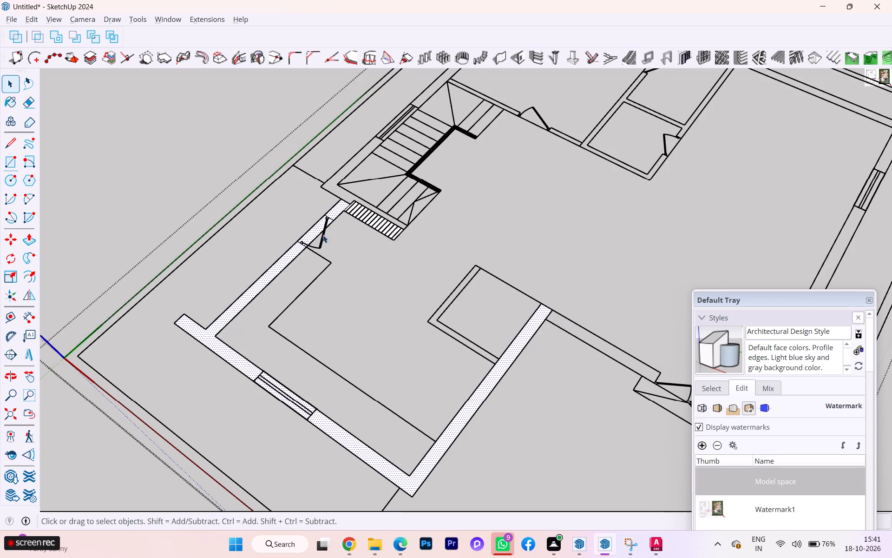
double_click(279, 265)
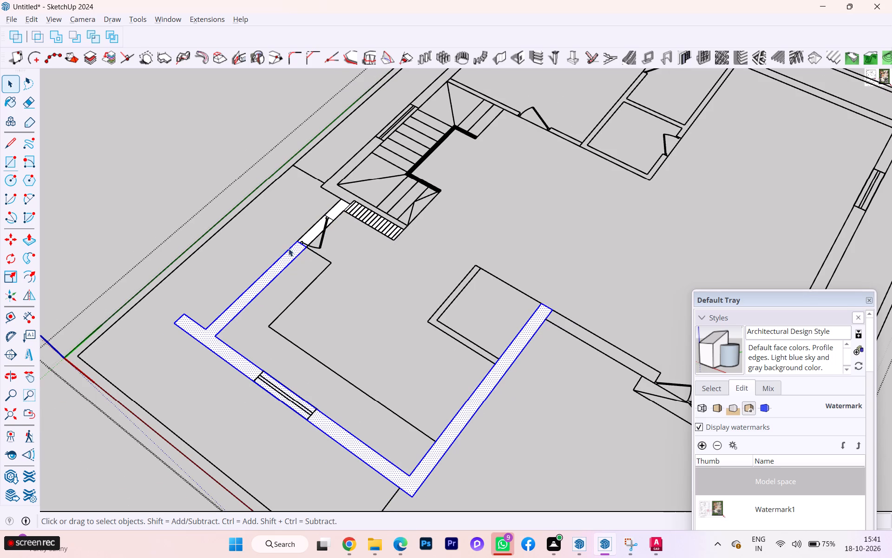
ctrl+double_click(310, 233)
ctrl+double_click(335, 212)
right_click(278, 268)
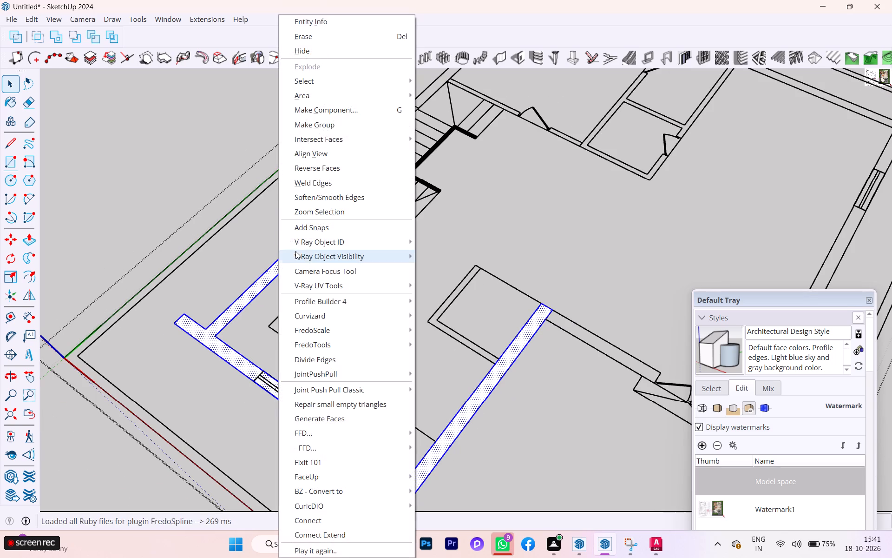
click(342, 118)
Open the wall group for editing and extrude the main kitchen wall face up 10'.
double_click(285, 261)
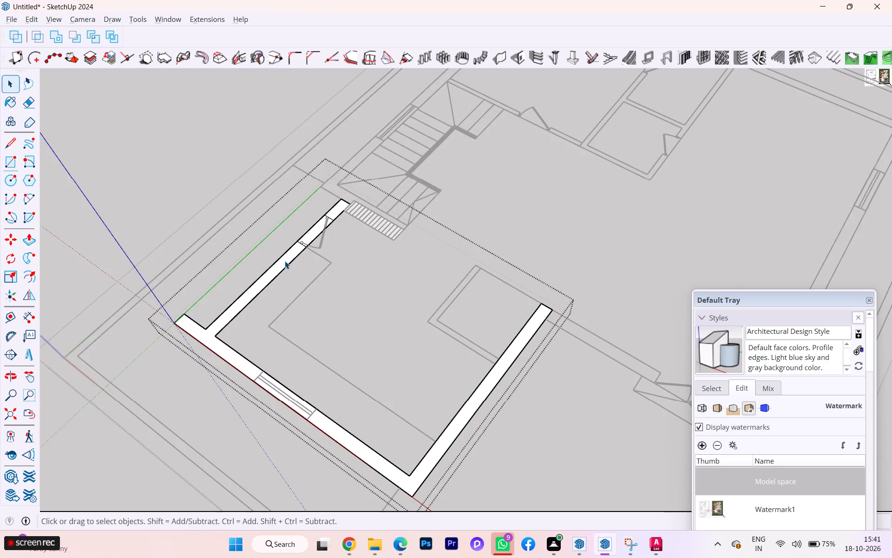
click(285, 261)
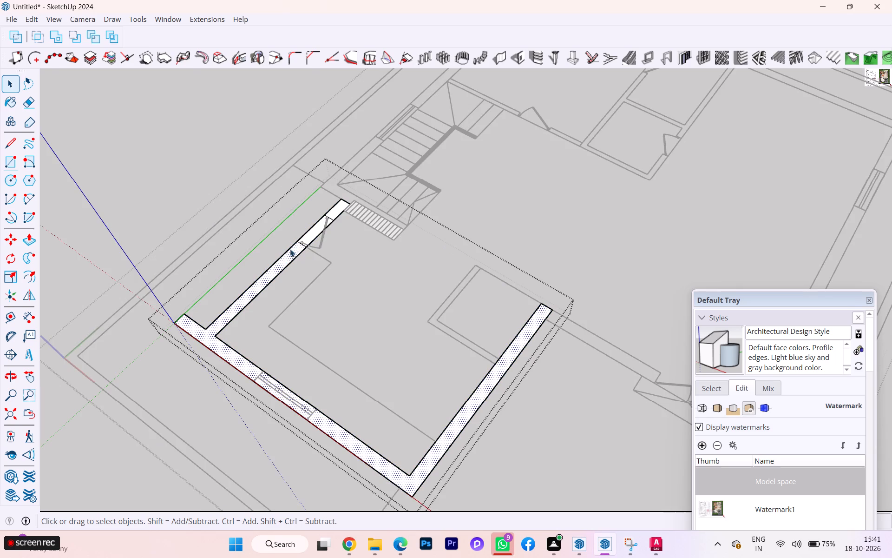
key(p)
click(276, 260)
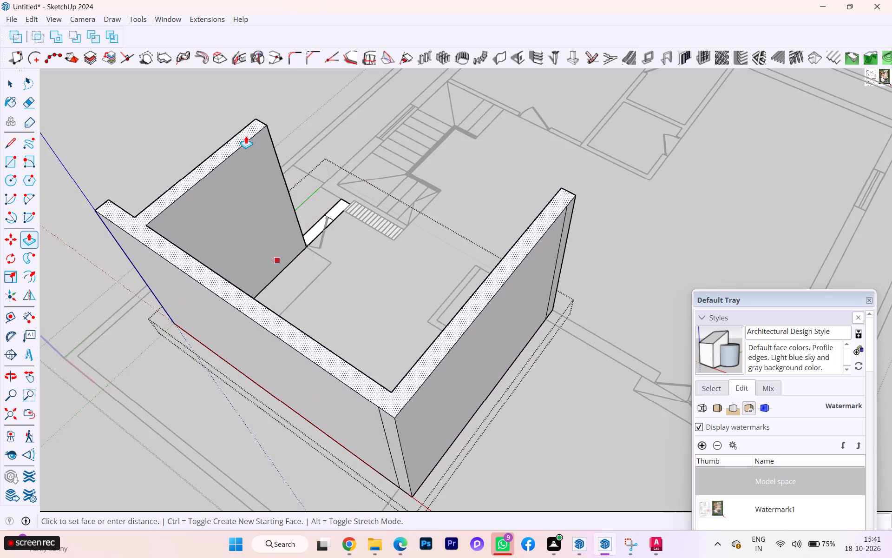
text(10)
key(apostrophe)
key(Return)
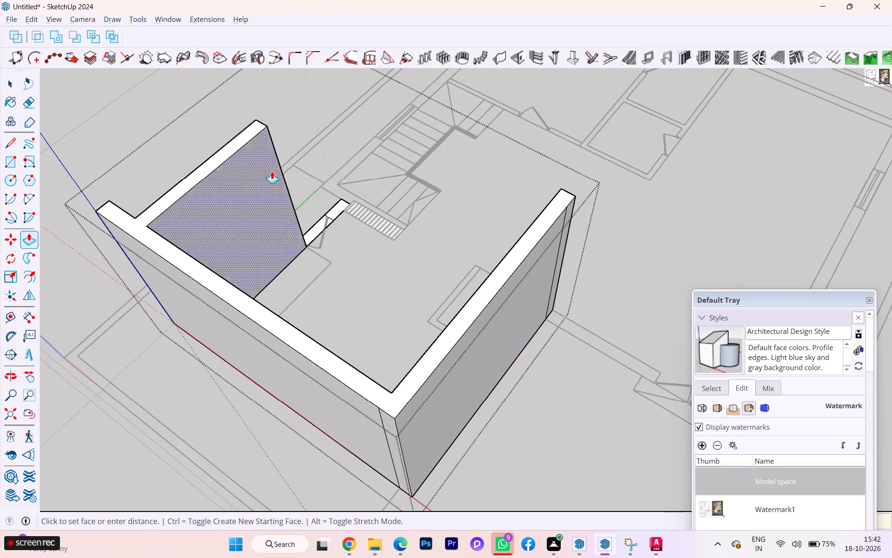
Delete the floor-level face in the door opening of the kitchen's left wall.
key(space)
scroll(326, 229, down, 5)
middle_drag(297, 239, 642, 220)
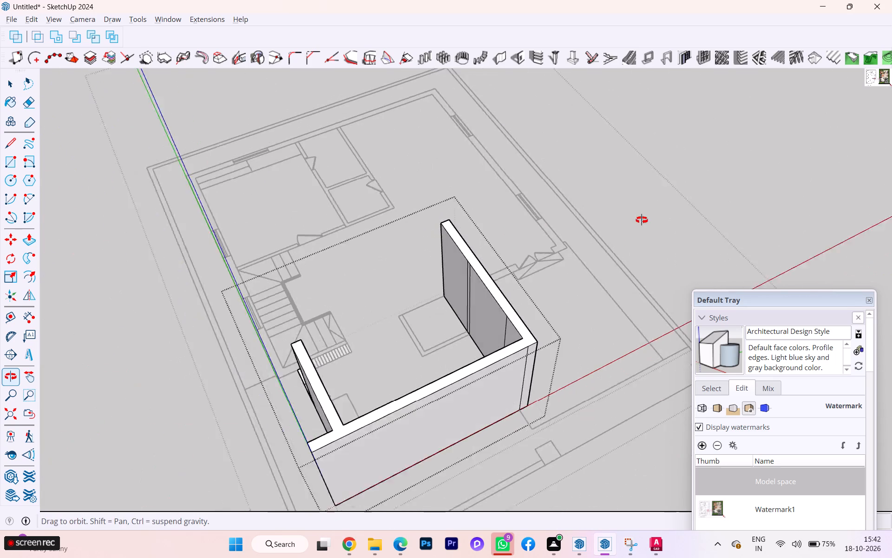
middle_drag(642, 220, 644, 219)
middle_drag(530, 242, 716, 211)
scroll(677, 263, down, 1)
scroll(494, 427, down, 1)
middle_drag(494, 424, 584, 398)
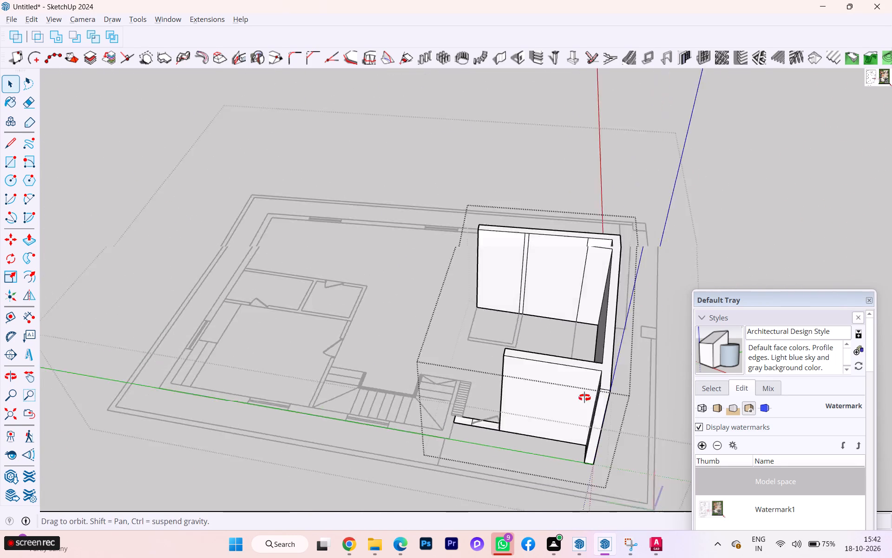
middle_drag(584, 398, 698, 382)
scroll(592, 377, up, 3)
scroll(577, 374, down, 2)
middle_drag(577, 374, 696, 392)
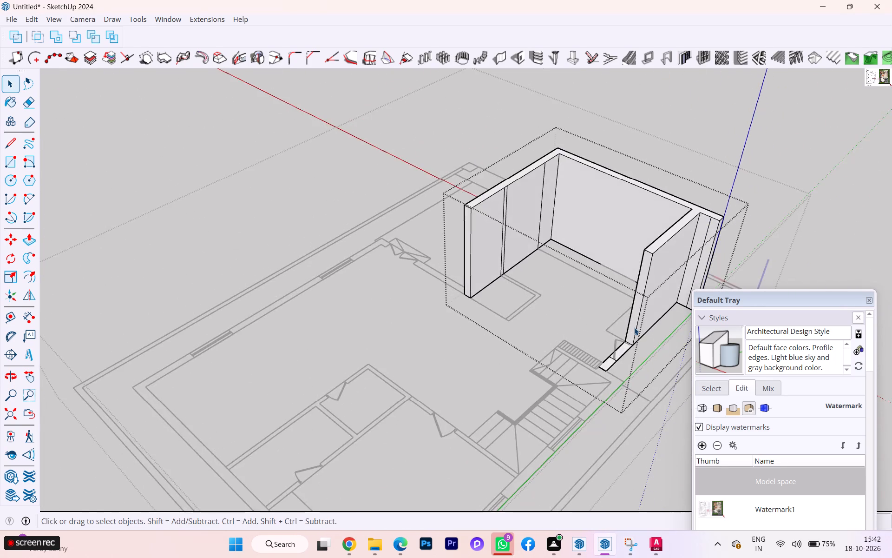
scroll(634, 327, up, 4)
scroll(605, 379, up, 4)
scroll(605, 379, down, 2)
scroll(605, 379, up, 7)
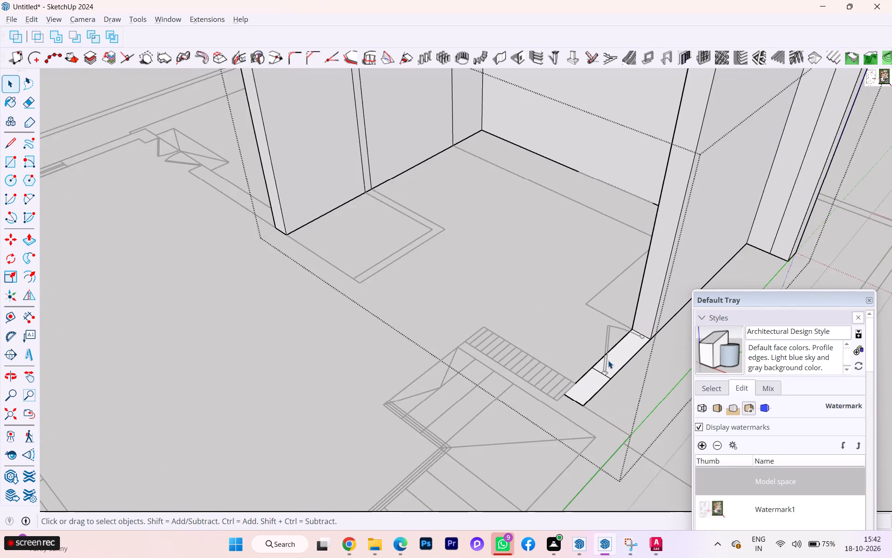
click(613, 356)
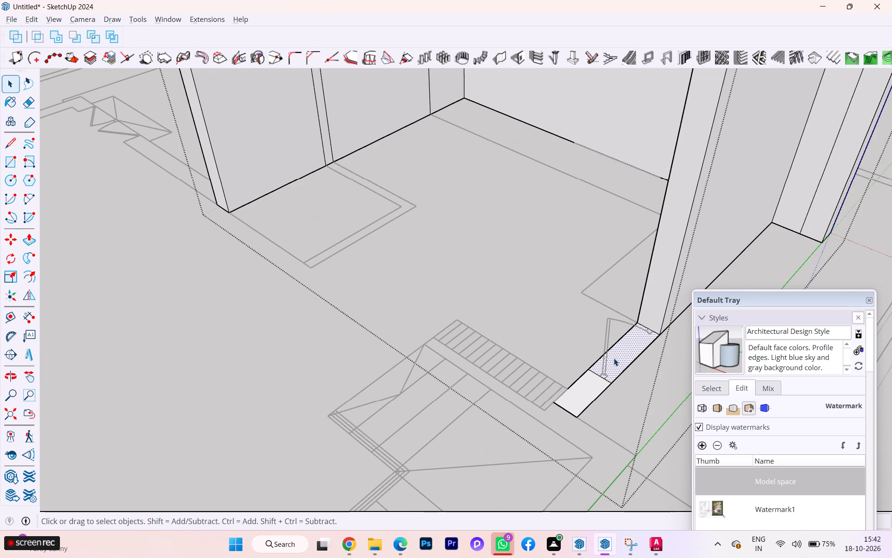
scroll(614, 357, down, 1)
key(Delete)
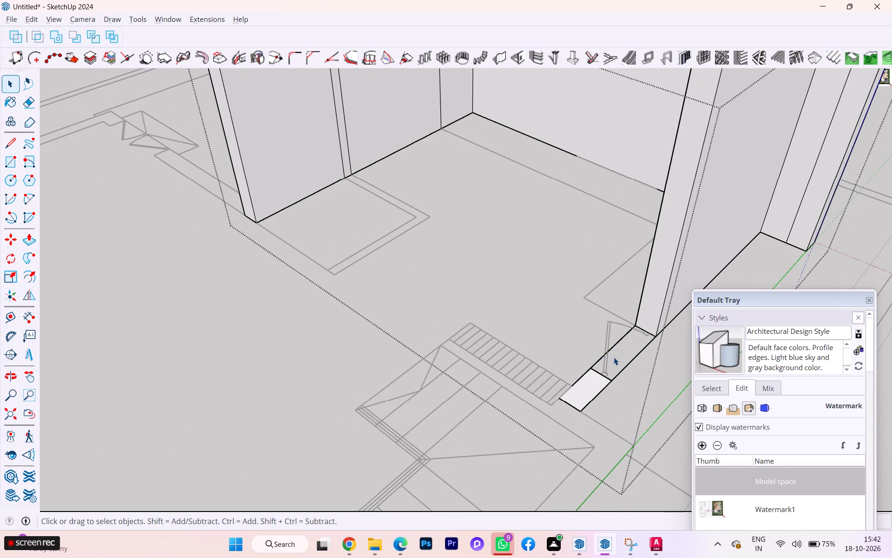
Extrude the short wall piece beside the staircase up to the height of the adjoining kitchen wall.
click(590, 385)
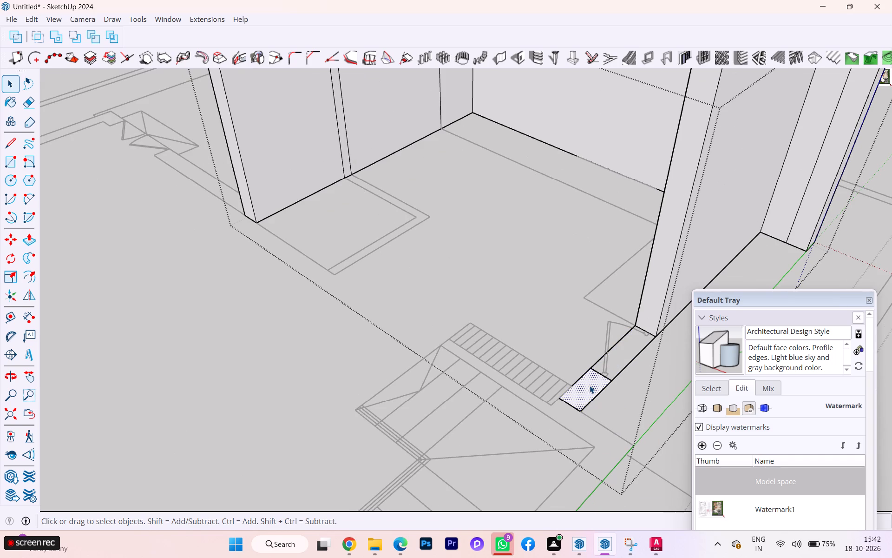
key(p)
click(590, 385)
scroll(573, 290, down, 4)
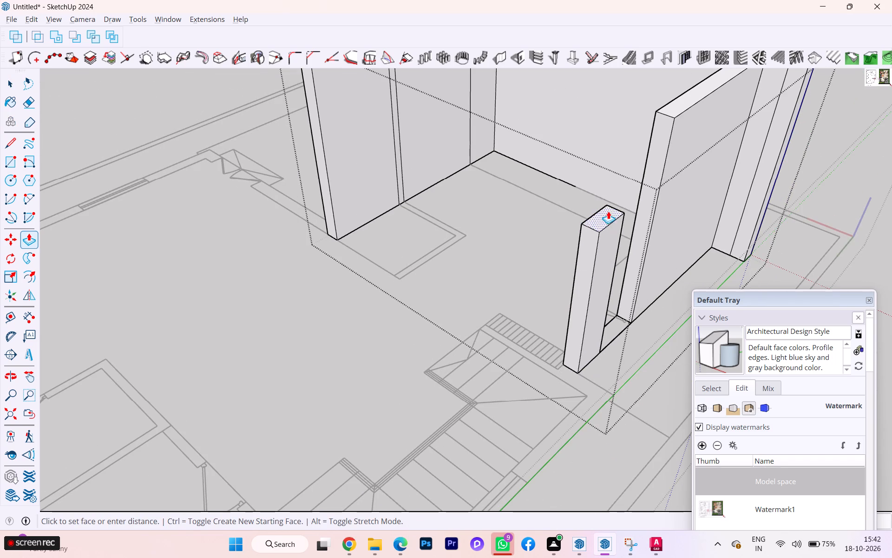
click(663, 115)
key(space)
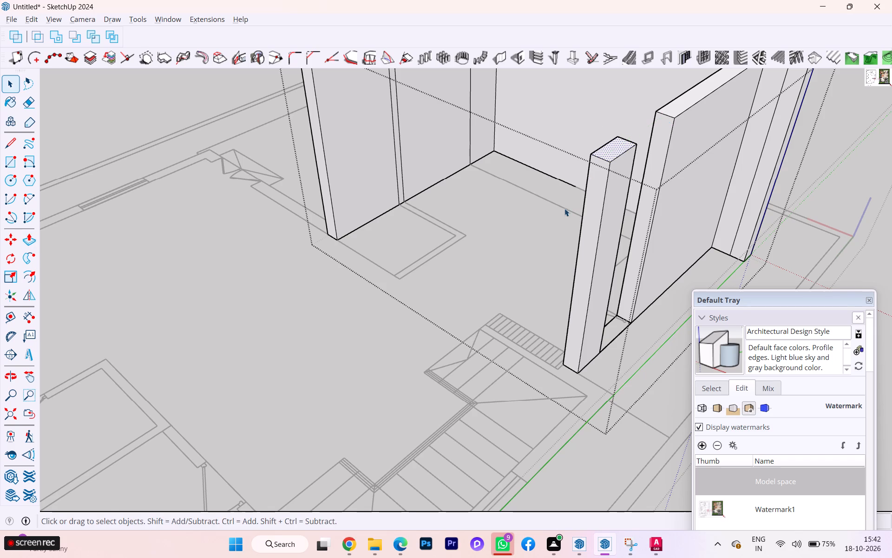
Copy the top edge of the left wall's end face at the door opening 3' straight down.
click(415, 289)
scroll(521, 285, down, 2)
scroll(601, 179, up, 3)
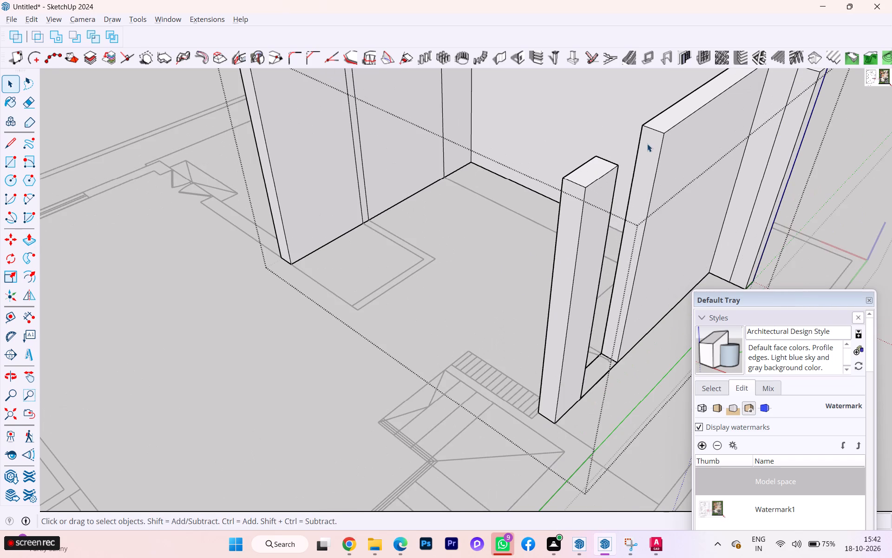
click(654, 128)
key(m)
key(Return)
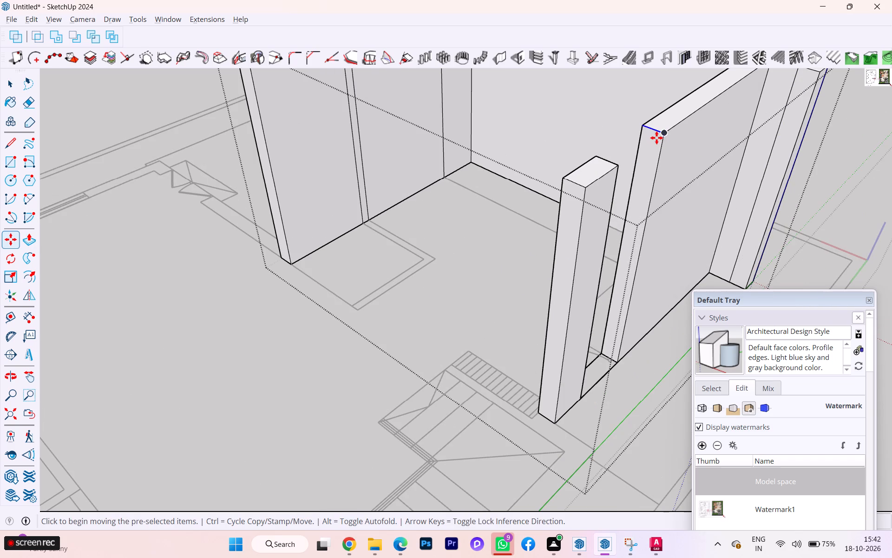
click(665, 132)
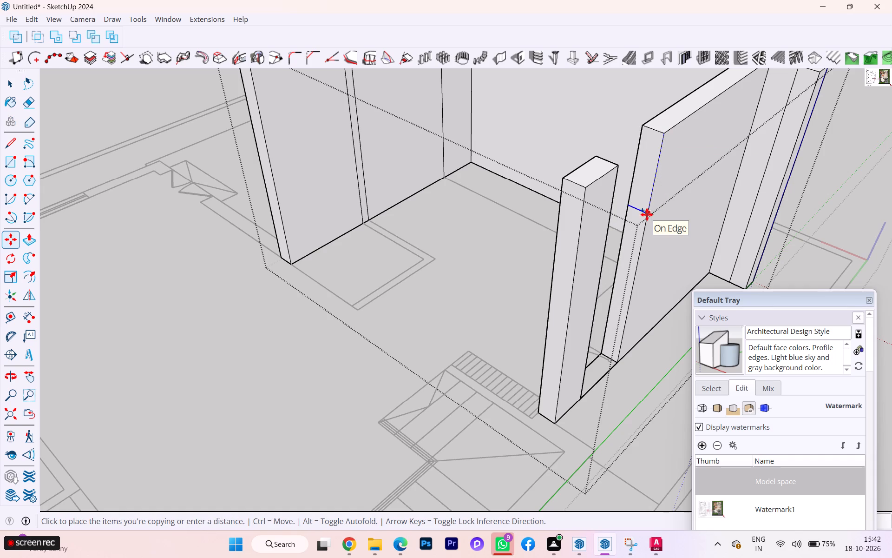
key(Up)
text(3')
key(Return)
Extrude the upper part of the left wall's end face across the door opening to meet the short wall piece.
key(p)
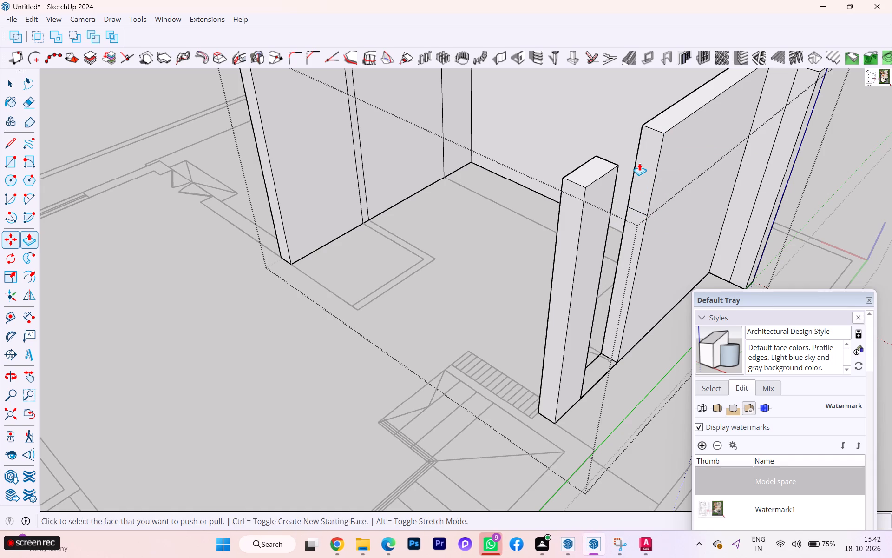
click(649, 157)
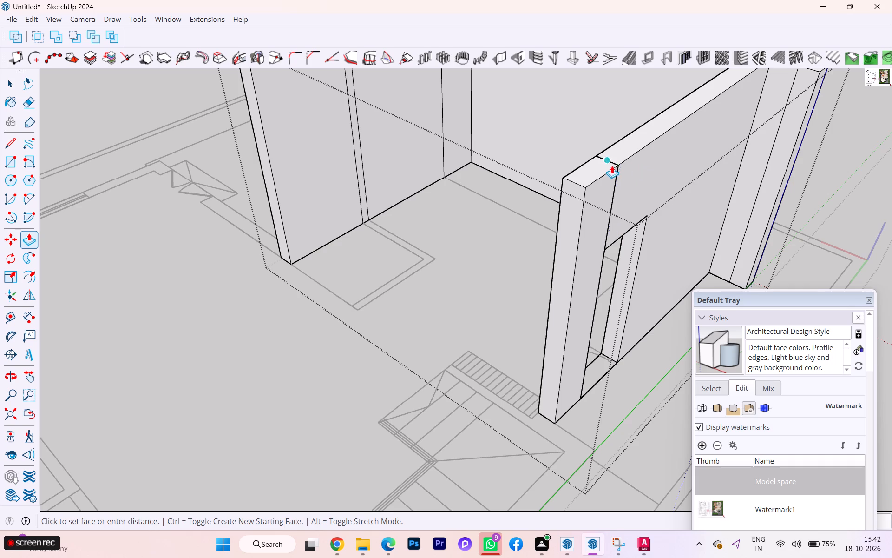
click(615, 165)
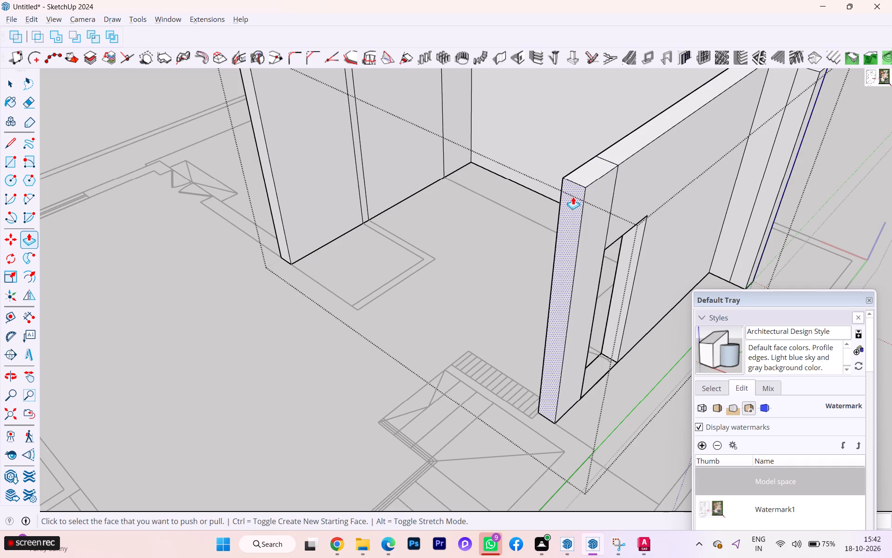
key(space)
click(492, 246)
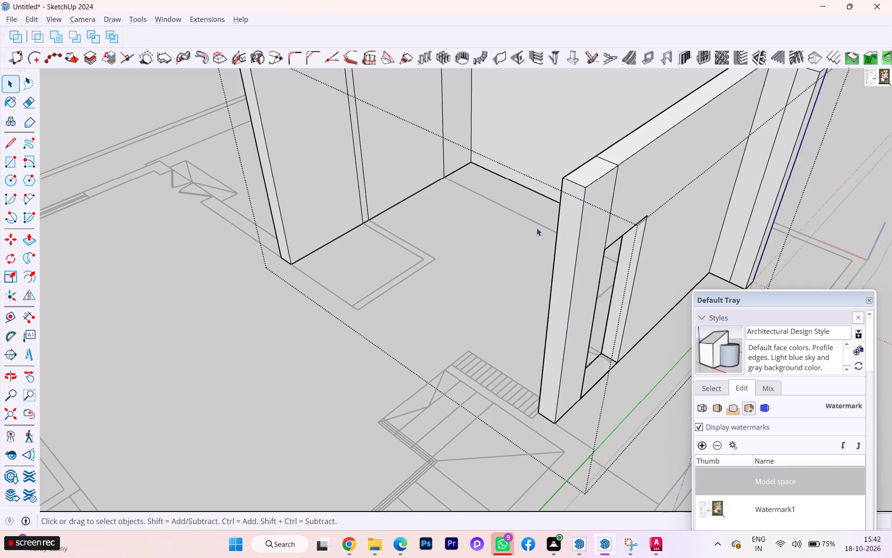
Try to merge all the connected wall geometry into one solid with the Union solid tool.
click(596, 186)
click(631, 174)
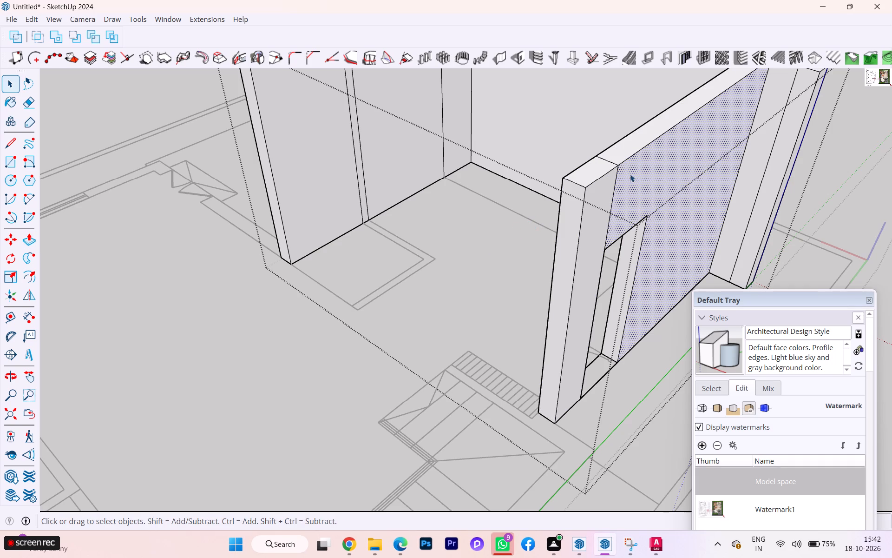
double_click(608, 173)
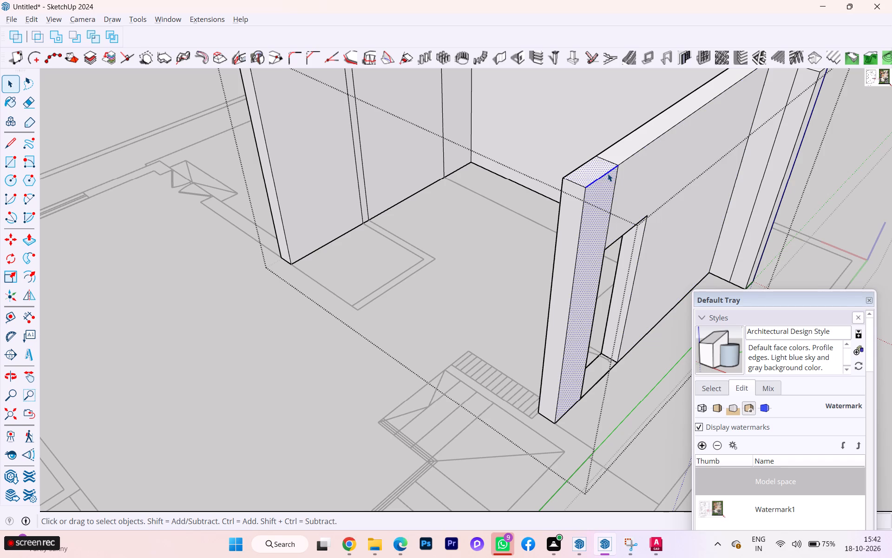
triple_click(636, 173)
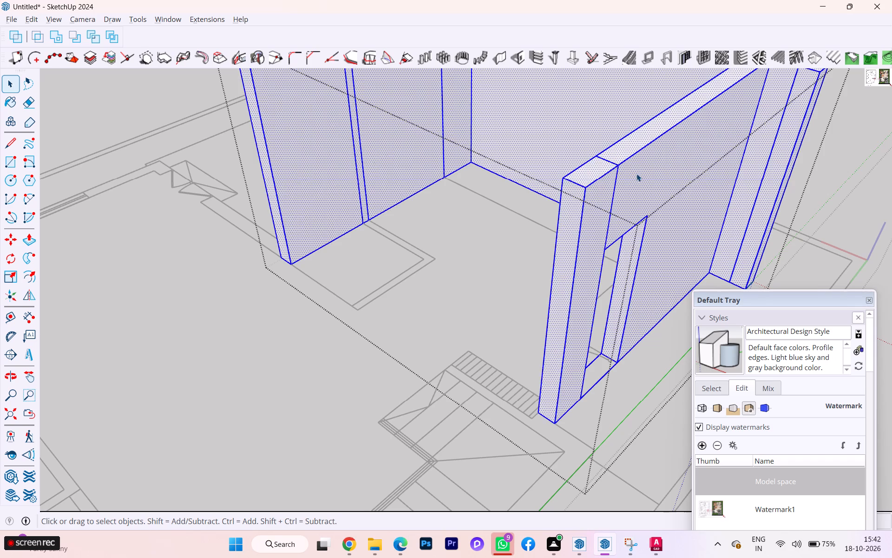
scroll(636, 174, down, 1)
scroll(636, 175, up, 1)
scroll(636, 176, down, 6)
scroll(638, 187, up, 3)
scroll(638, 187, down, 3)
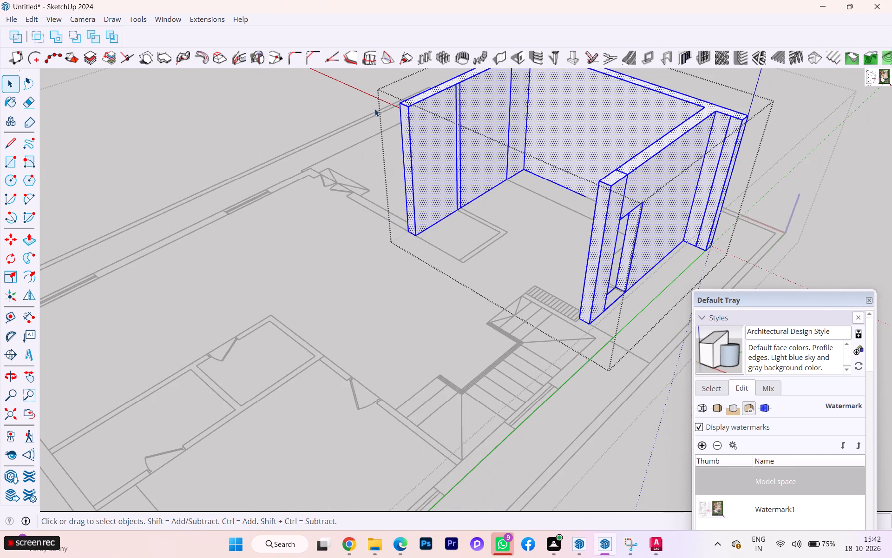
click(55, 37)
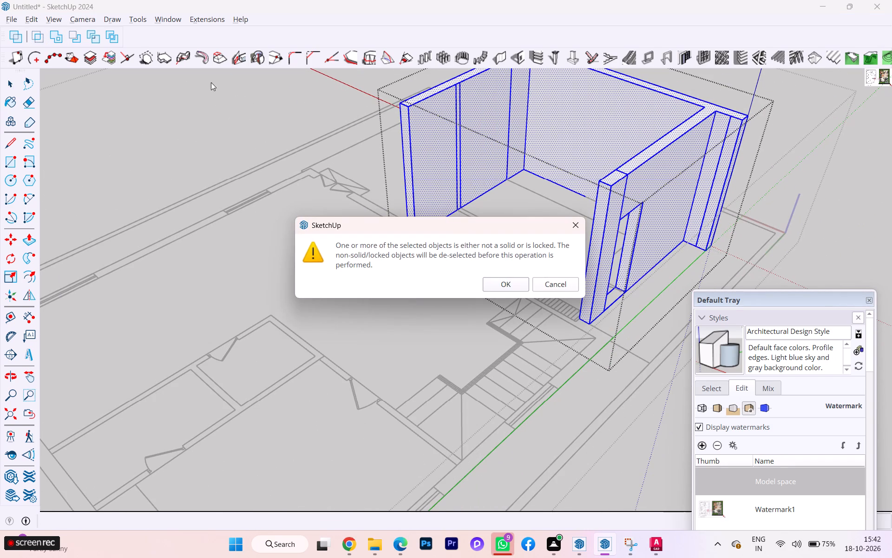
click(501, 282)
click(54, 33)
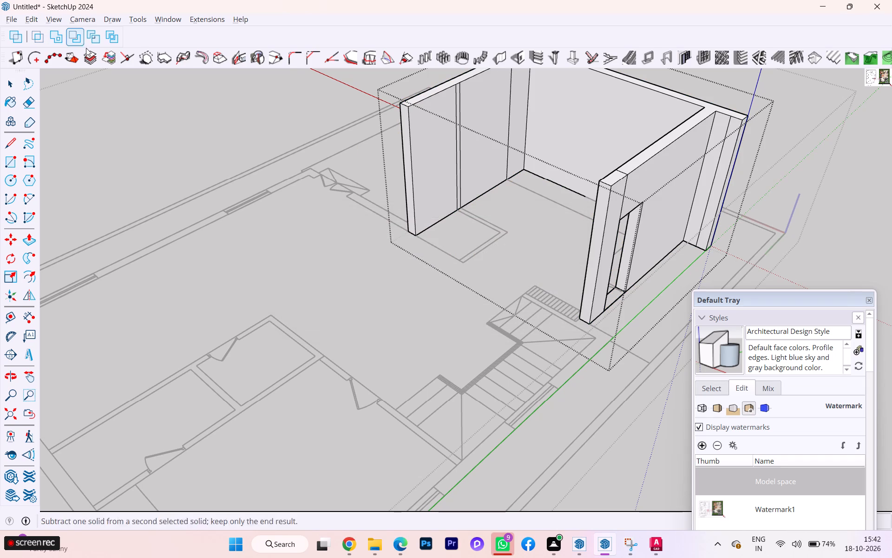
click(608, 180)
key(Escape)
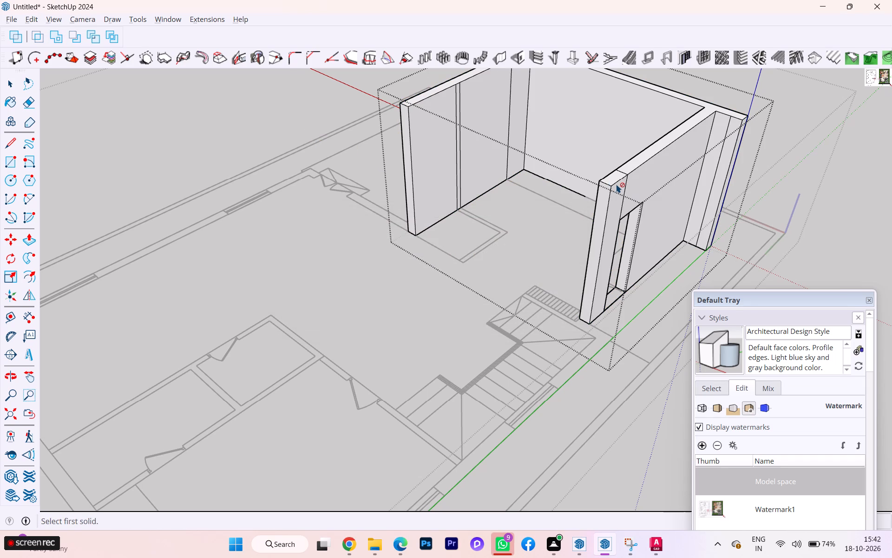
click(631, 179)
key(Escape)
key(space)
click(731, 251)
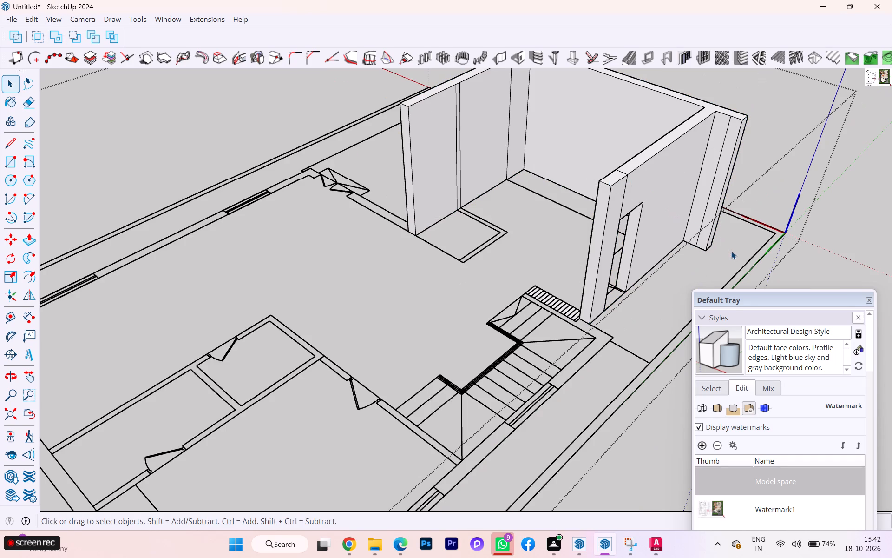
Reopen the wall group and erase the top and outer-face seam edges between the door lintel and the short wall piece.
click(604, 192)
double_click(615, 184)
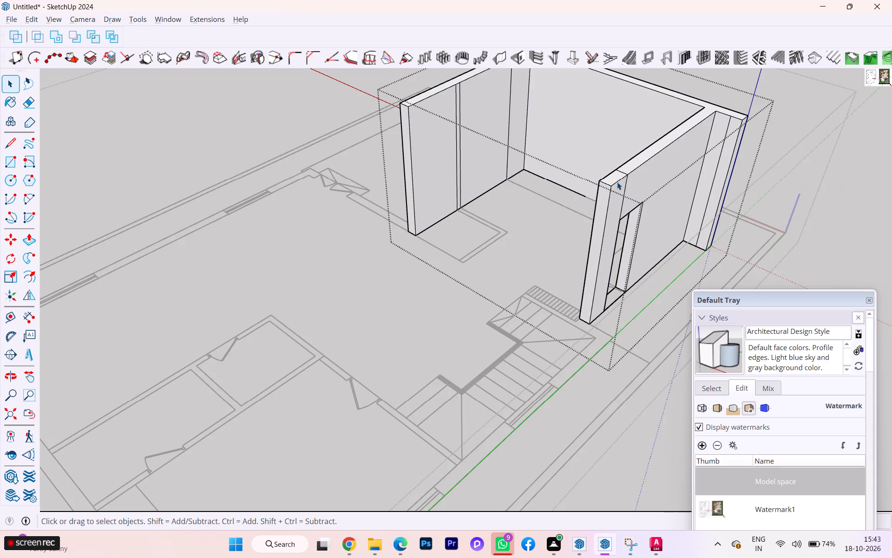
scroll(630, 174, up, 1)
key(e)
scroll(630, 170, up, 3)
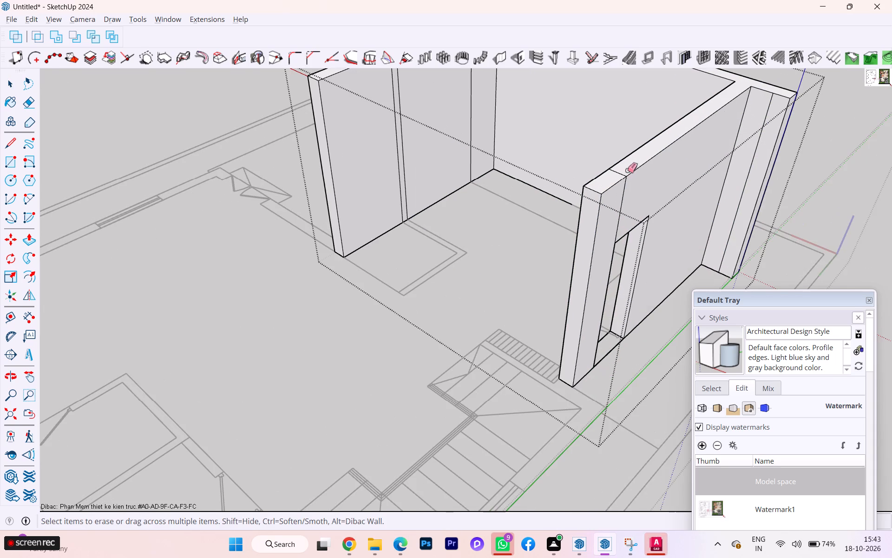
click(621, 173)
click(625, 182)
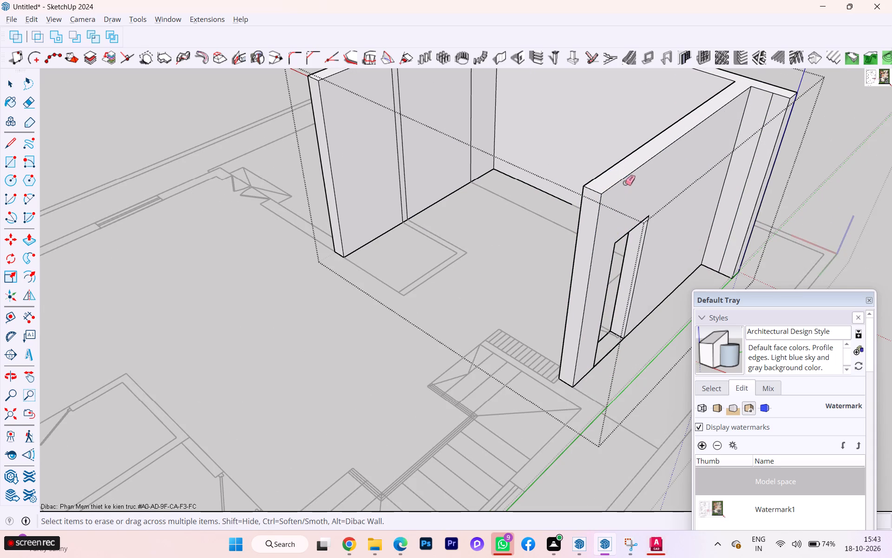
Erase the leftover vertical seam edges beside the door opening on the wall's inner face.
scroll(599, 191, down, 2)
middle_drag(598, 191, 807, 192)
scroll(567, 162, up, 4)
scroll(629, 136, down, 1)
middle_drag(630, 136, 724, 140)
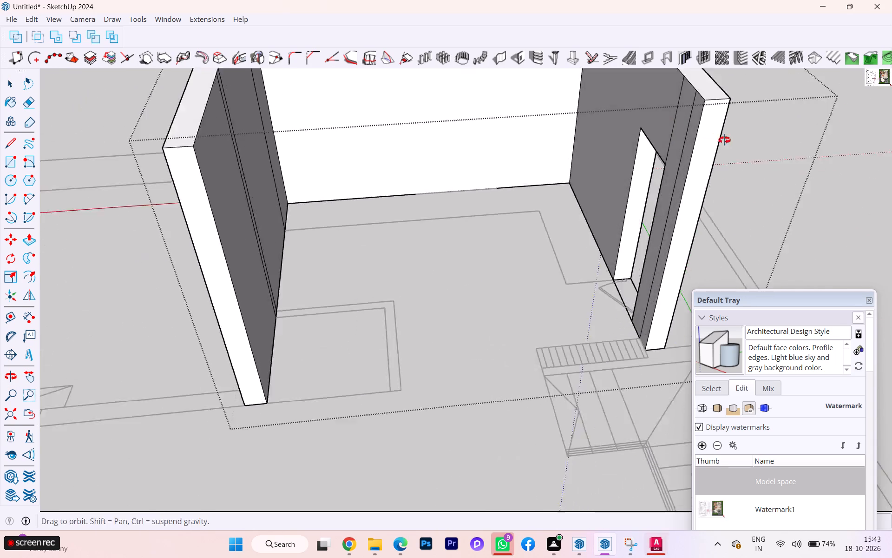
middle_drag(724, 140, 740, 139)
scroll(734, 120, up, 1)
click(724, 100)
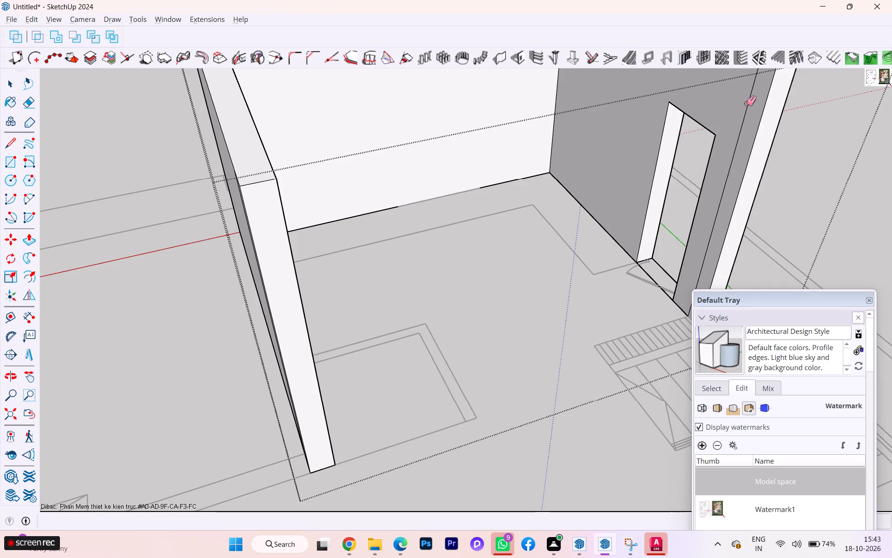
click(746, 103)
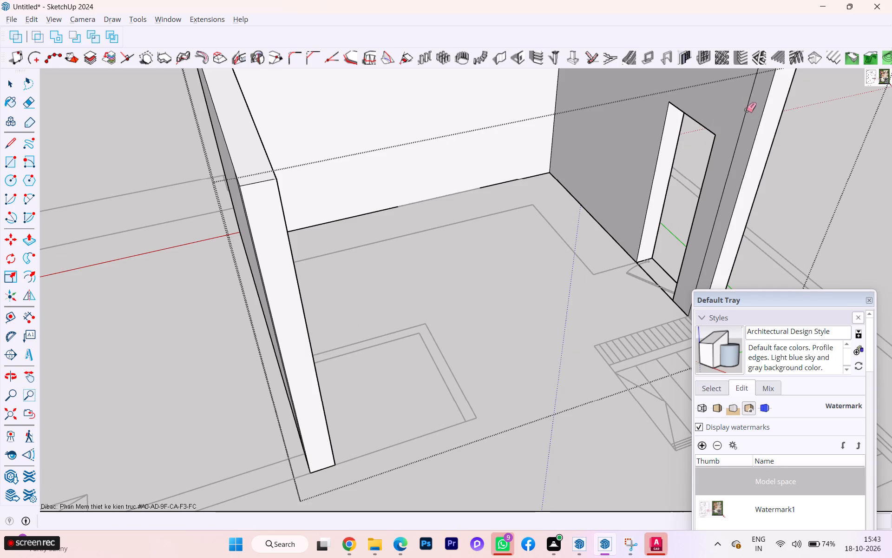
click(746, 110)
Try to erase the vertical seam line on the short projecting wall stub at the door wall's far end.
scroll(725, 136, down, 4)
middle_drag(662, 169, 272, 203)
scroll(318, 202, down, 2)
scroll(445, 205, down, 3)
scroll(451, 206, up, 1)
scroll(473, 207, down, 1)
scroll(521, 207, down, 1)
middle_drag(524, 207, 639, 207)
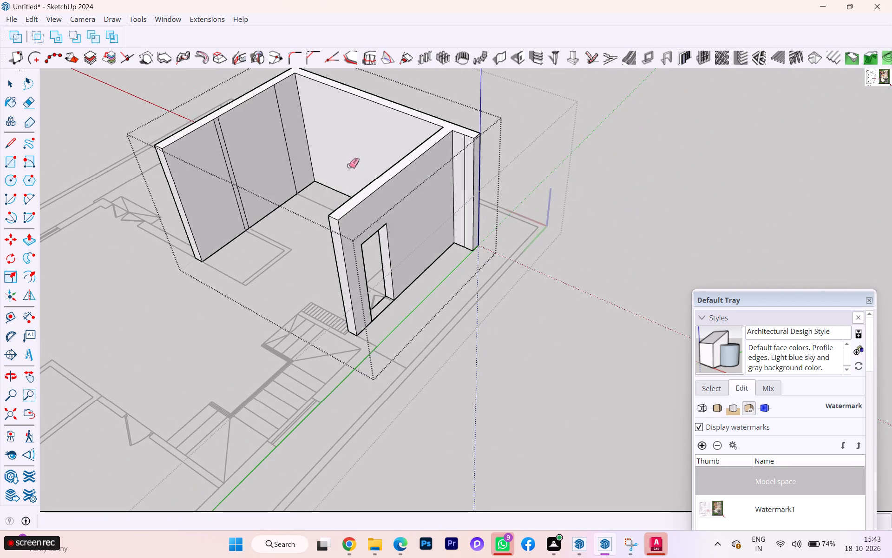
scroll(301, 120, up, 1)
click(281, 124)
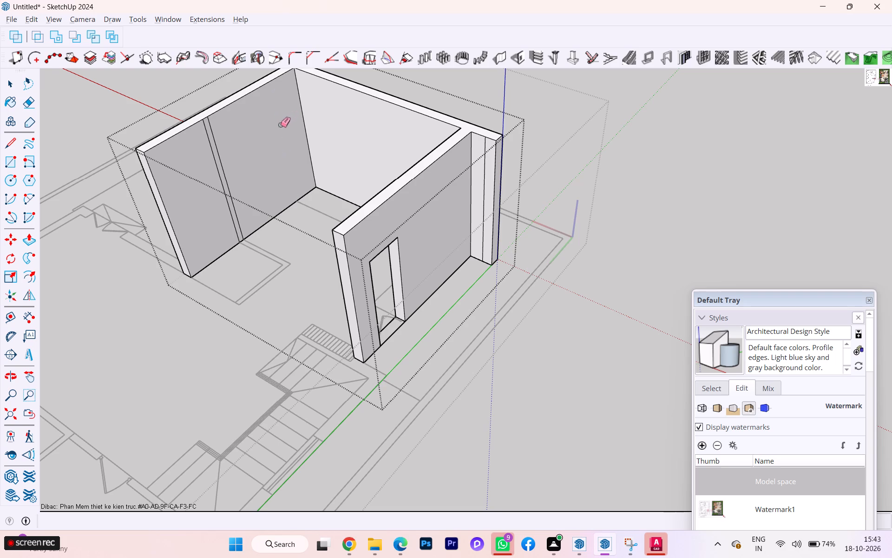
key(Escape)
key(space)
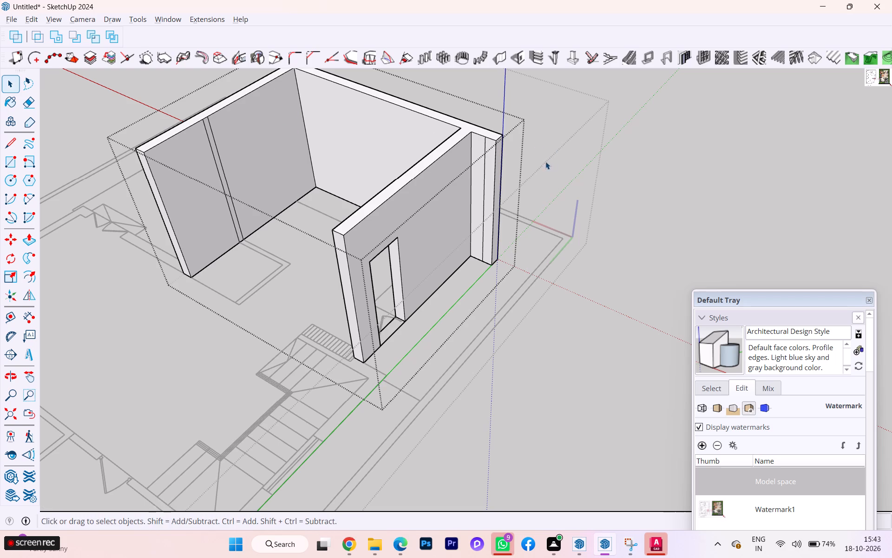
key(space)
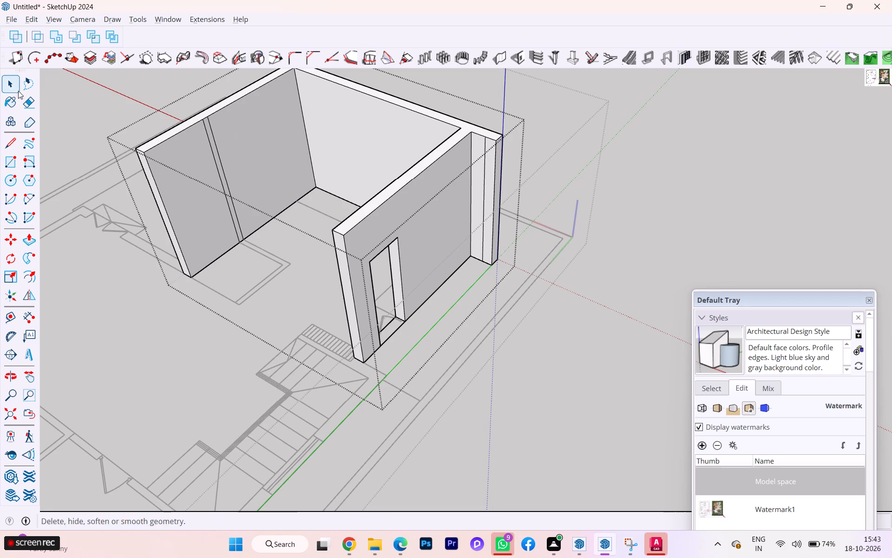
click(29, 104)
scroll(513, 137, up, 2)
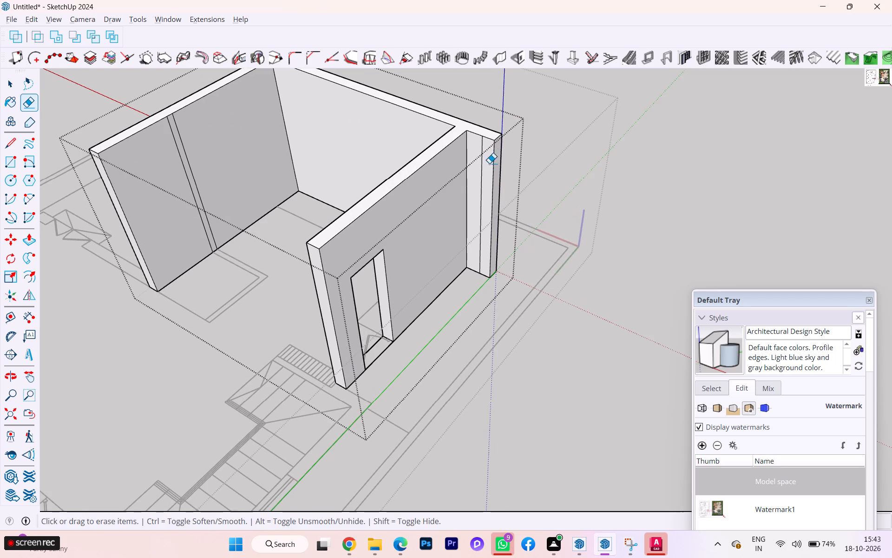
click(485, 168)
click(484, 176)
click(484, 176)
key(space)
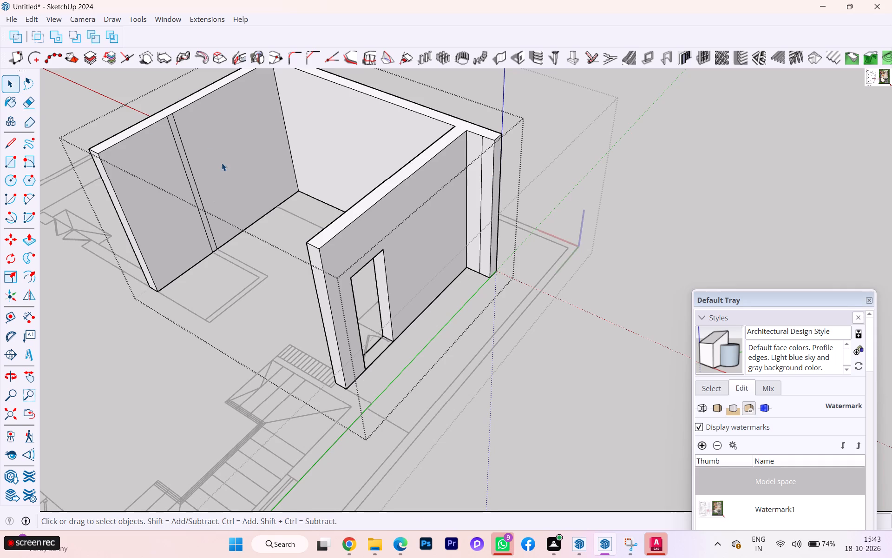
Reopen the wall group and erase the vertical seam line on the short projecting stub at the door wall's far end.
double_click(437, 191)
click(525, 206)
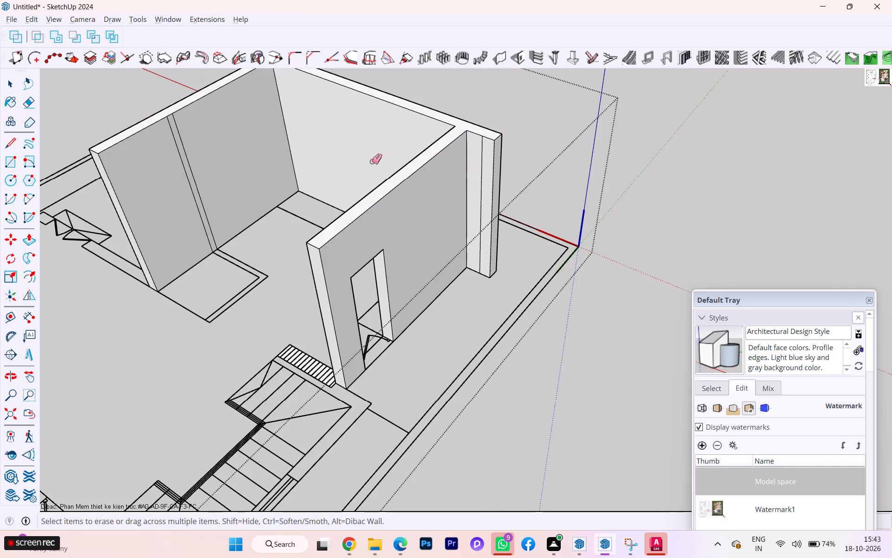
key(space)
double_click(422, 198)
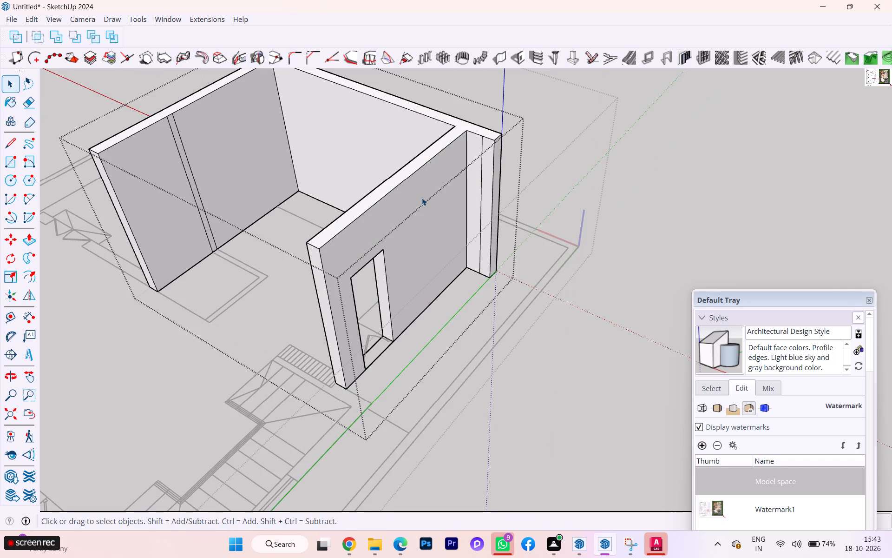
click(34, 102)
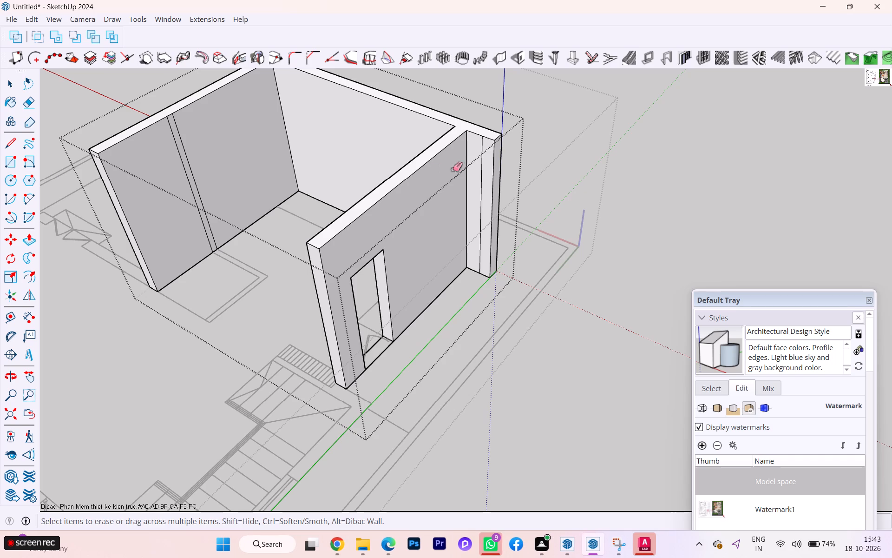
click(480, 162)
click(483, 178)
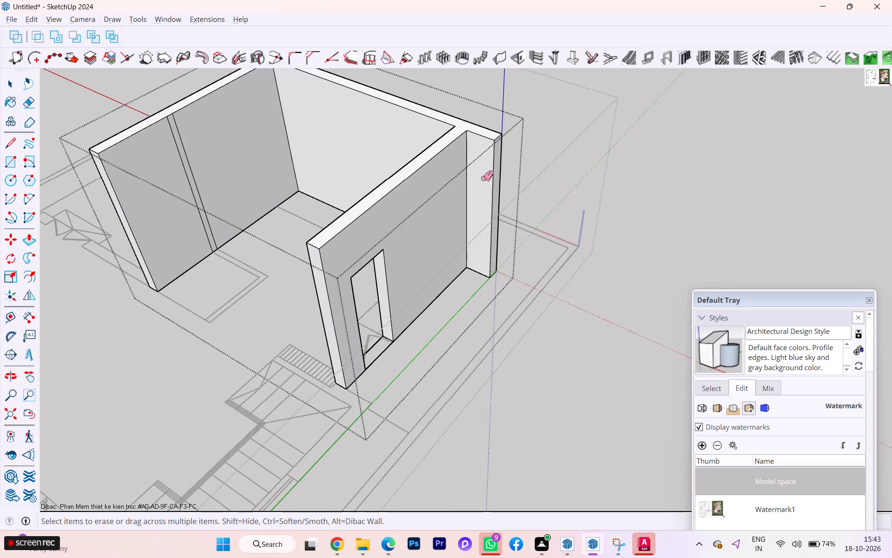
scroll(476, 155, down, 1)
scroll(476, 155, up, 1)
scroll(476, 155, down, 1)
key(Escape)
key(Escape)
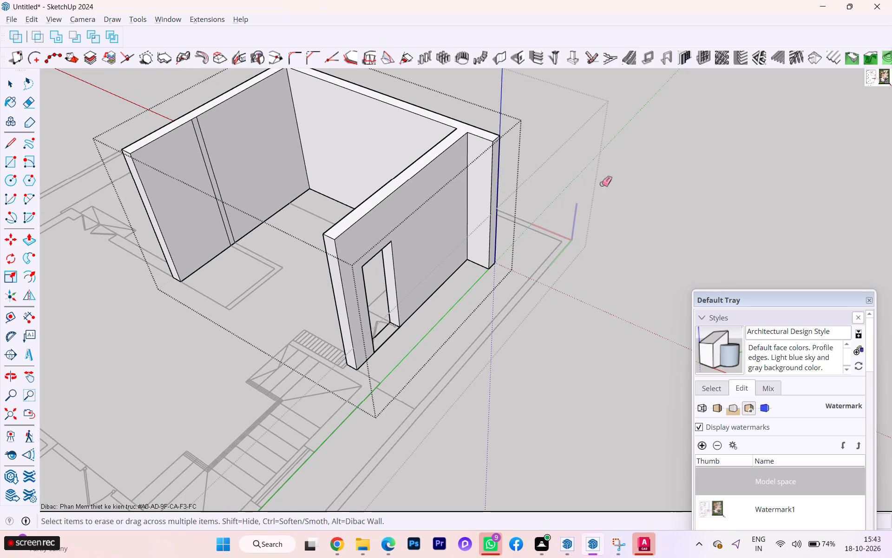
key(space)
click(627, 187)
Reopen the wall group for editing and start the Rectangle tool near the L-shaped partition outline.
scroll(198, 214, up, 2)
scroll(278, 226, up, 1)
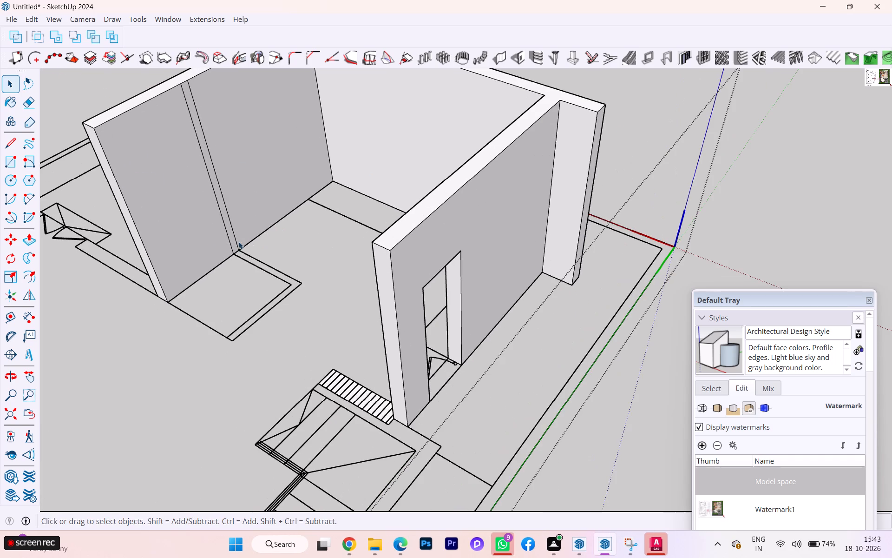
click(210, 236)
double_click(218, 237)
scroll(238, 244, up, 2)
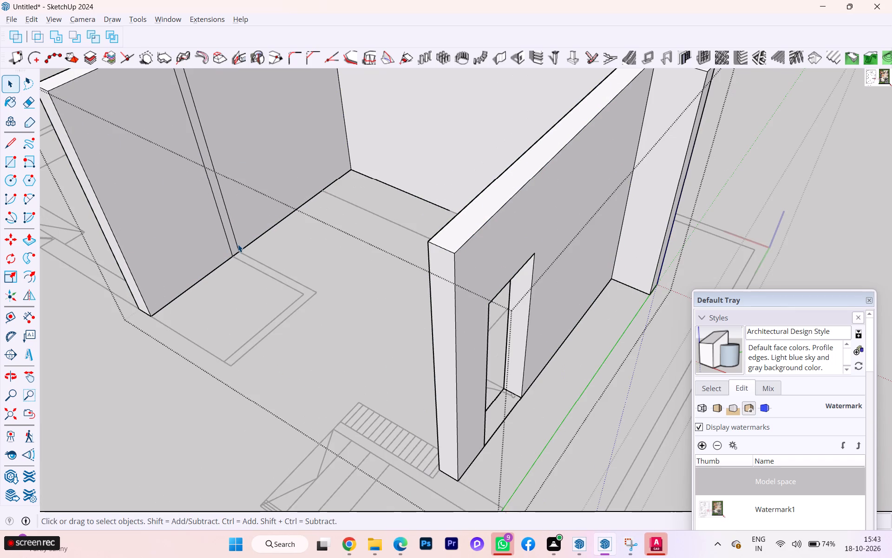
key(r)
key(Return)
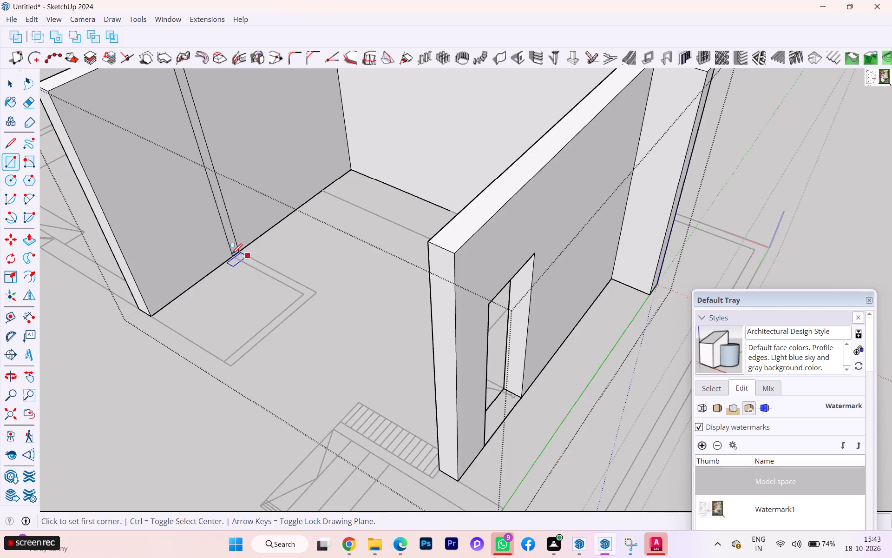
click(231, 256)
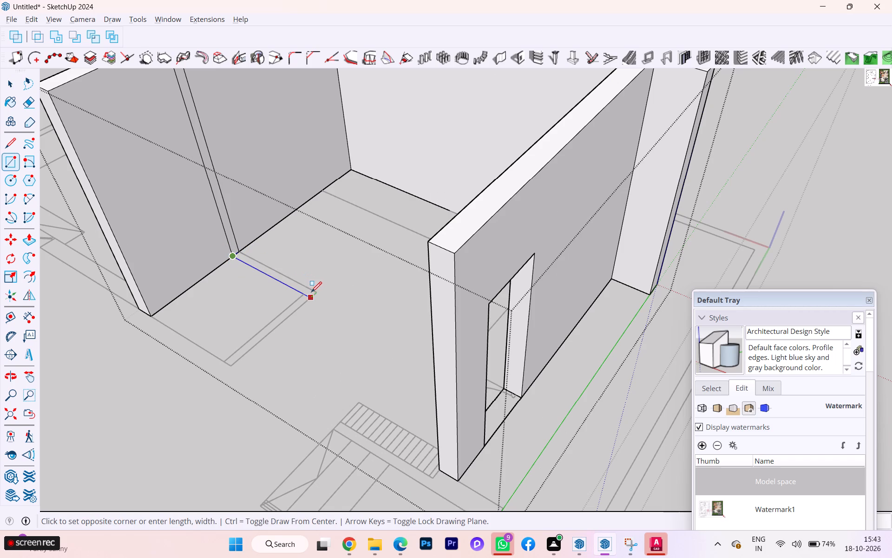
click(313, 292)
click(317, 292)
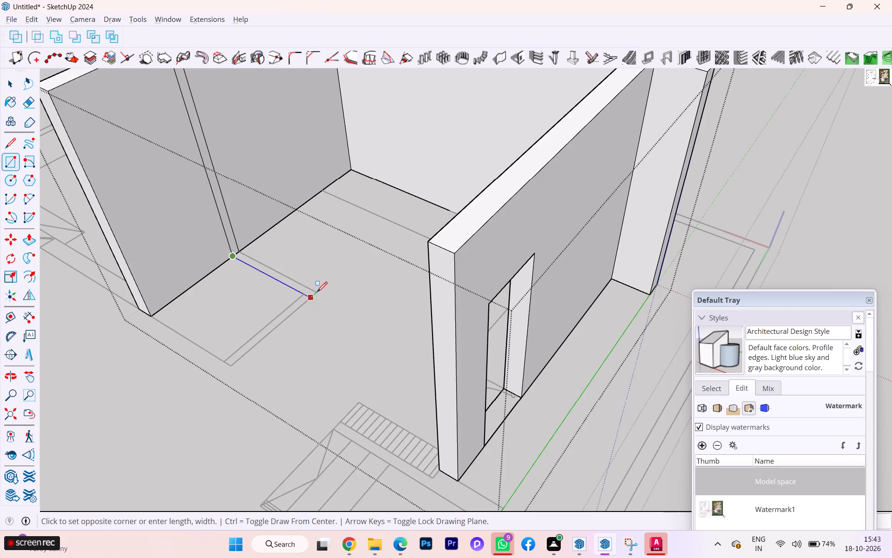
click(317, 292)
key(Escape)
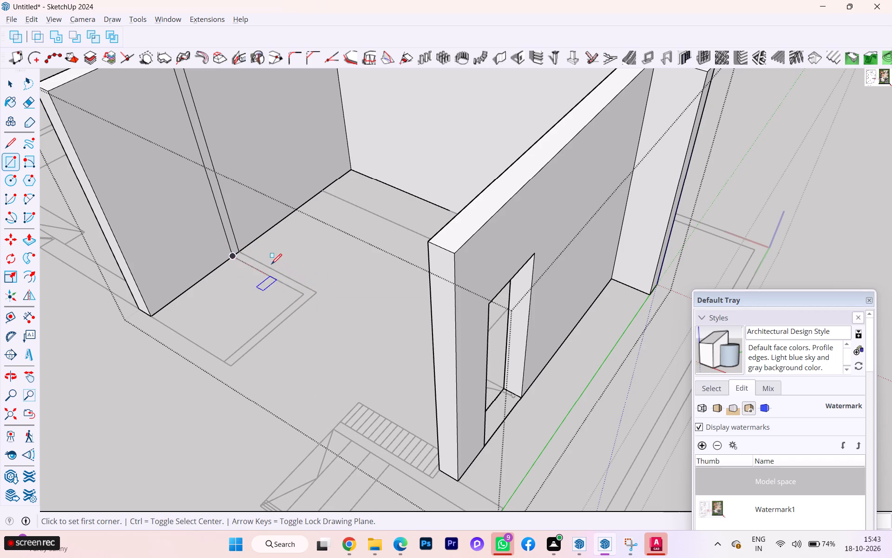
Trace both legs of the L-shaped partition outline with two rectangles, starting from the long wall's inner face.
click(232, 256)
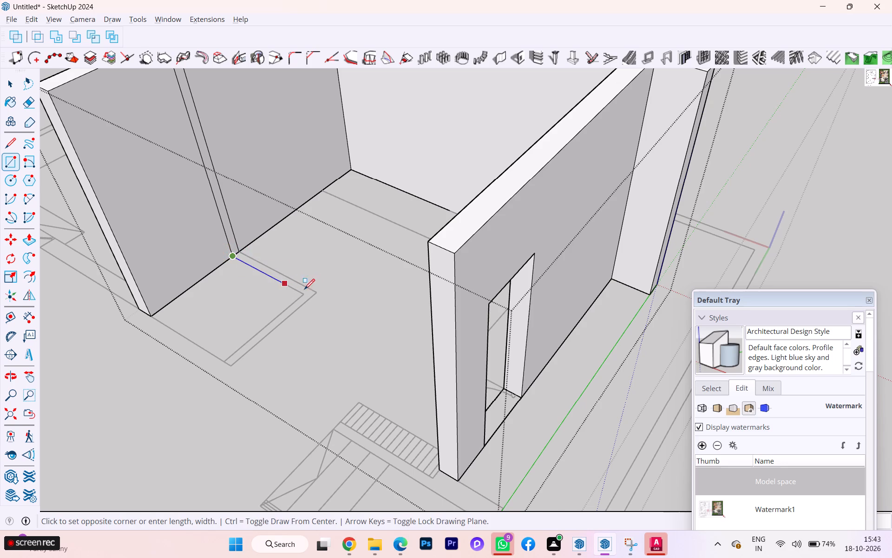
scroll(312, 292, up, 3)
click(318, 292)
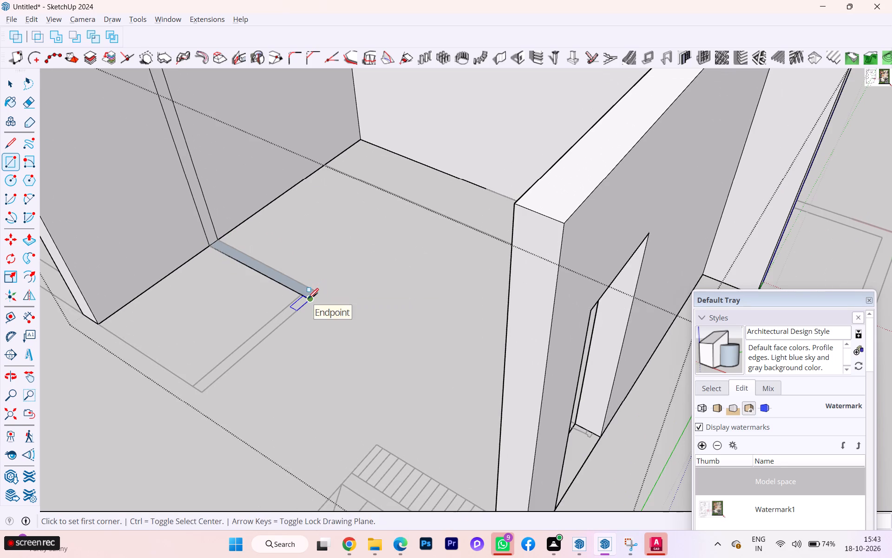
click(308, 300)
click(191, 386)
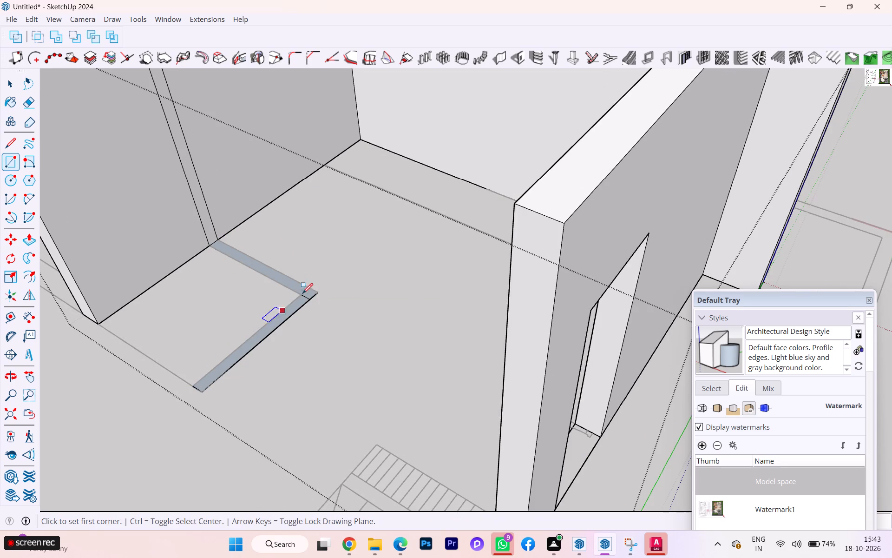
Reverse the faces of both partition strips so their front sides point up.
key(space)
scroll(314, 285, down, 4)
middle_drag(310, 288, 334, 356)
scroll(334, 356, up, 4)
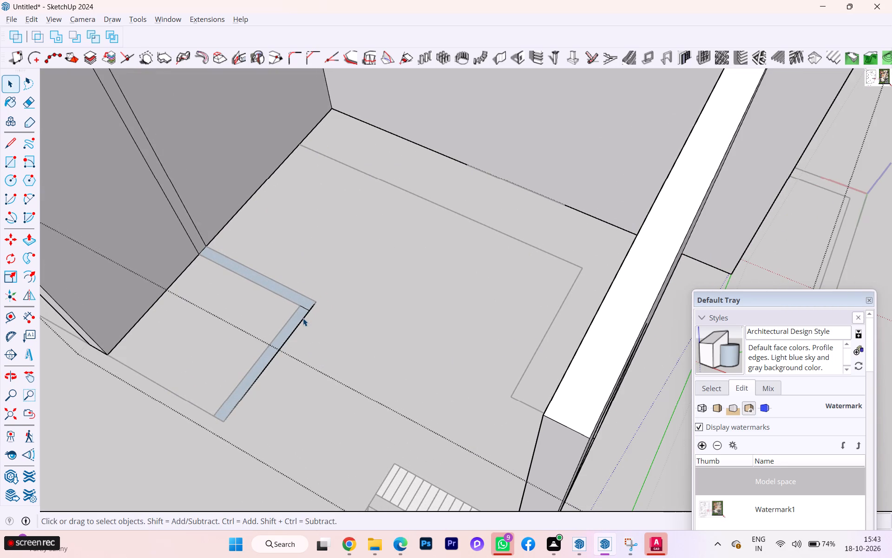
click(303, 318)
click(302, 316)
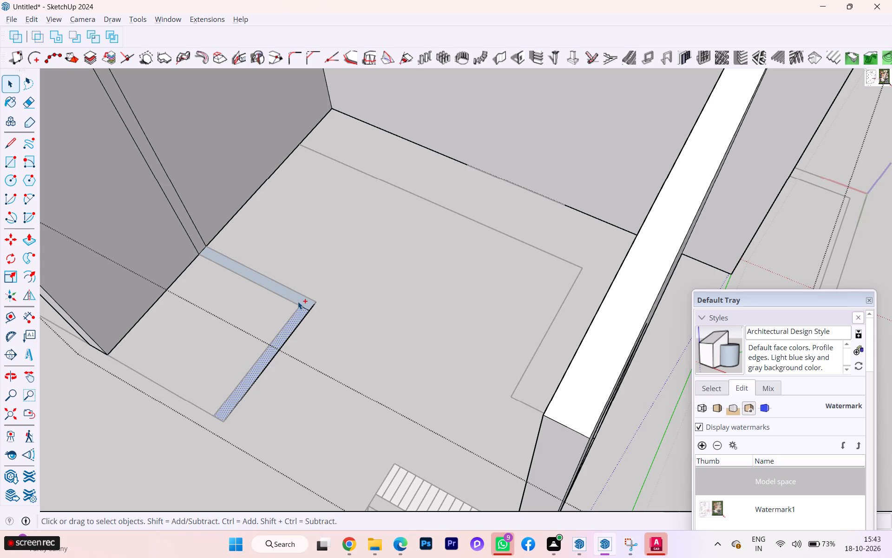
ctrl+click(298, 301)
right_click(298, 301)
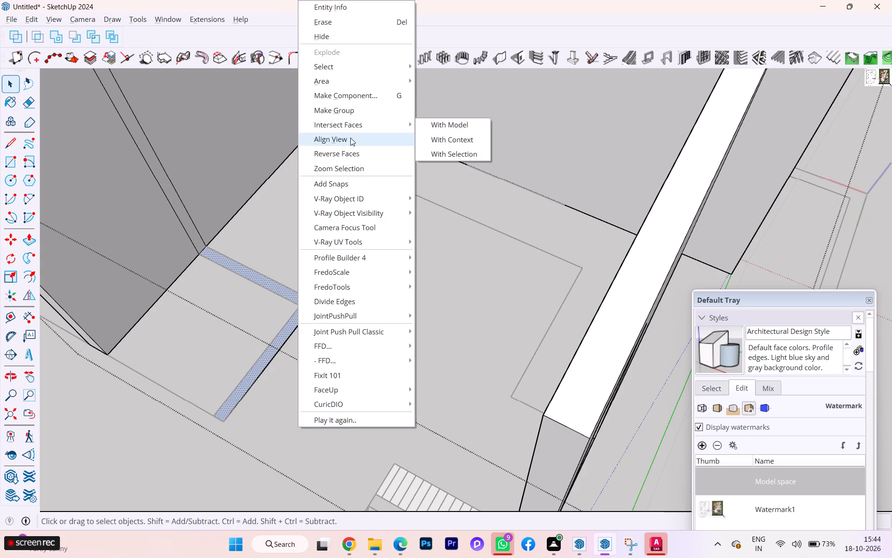
click(351, 152)
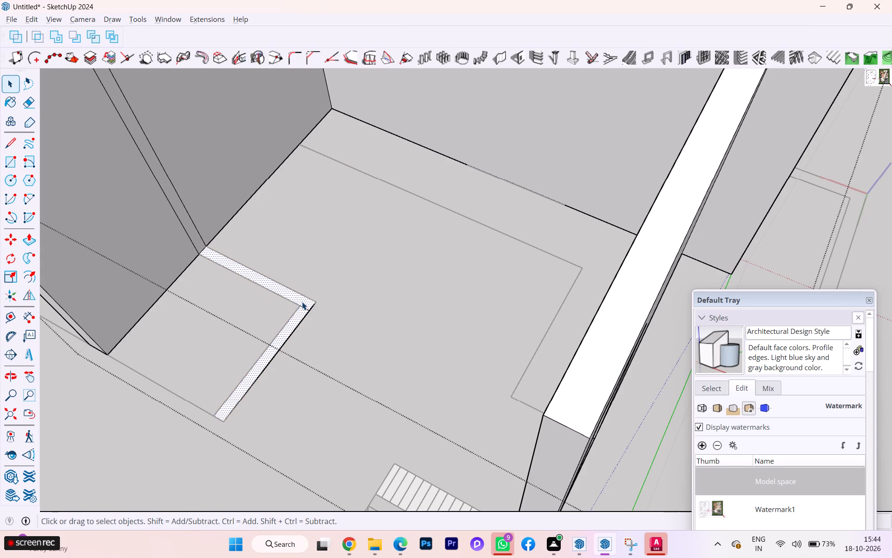
Erase the seam edge between the two strips at the corner of the L-shaped partition.
key(e)
scroll(304, 309, up, 2)
click(308, 309)
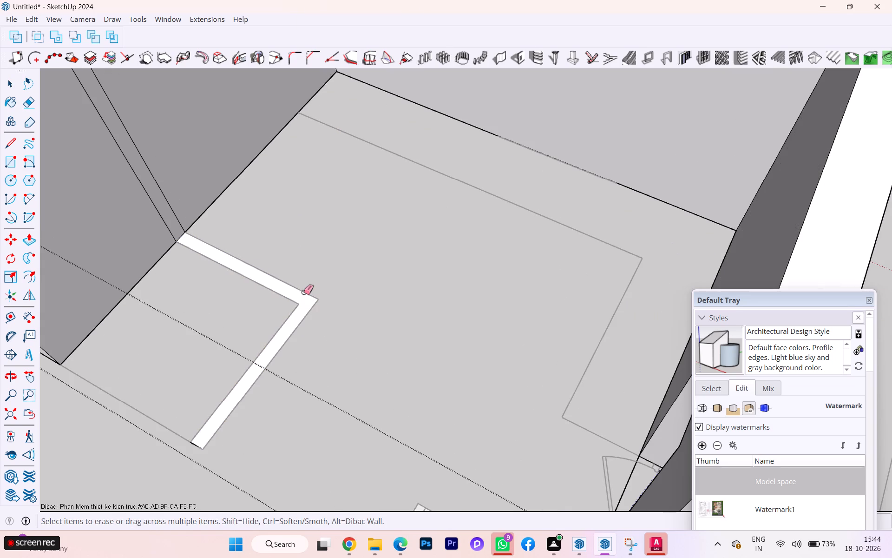
Extrude the L-shaped partition face up to the top of the existing walls, and close the wall group.
key(space)
click(297, 303)
double_click(303, 308)
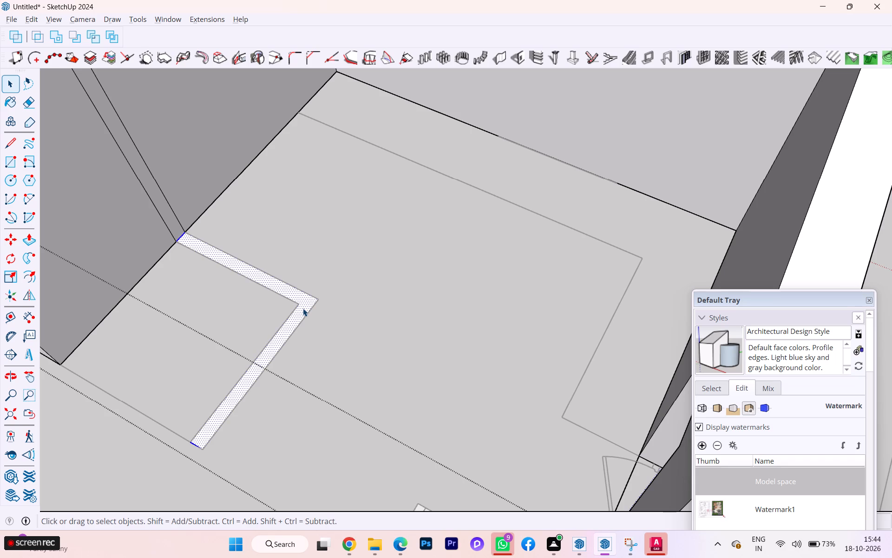
key(p)
click(303, 308)
scroll(265, 220, down, 7)
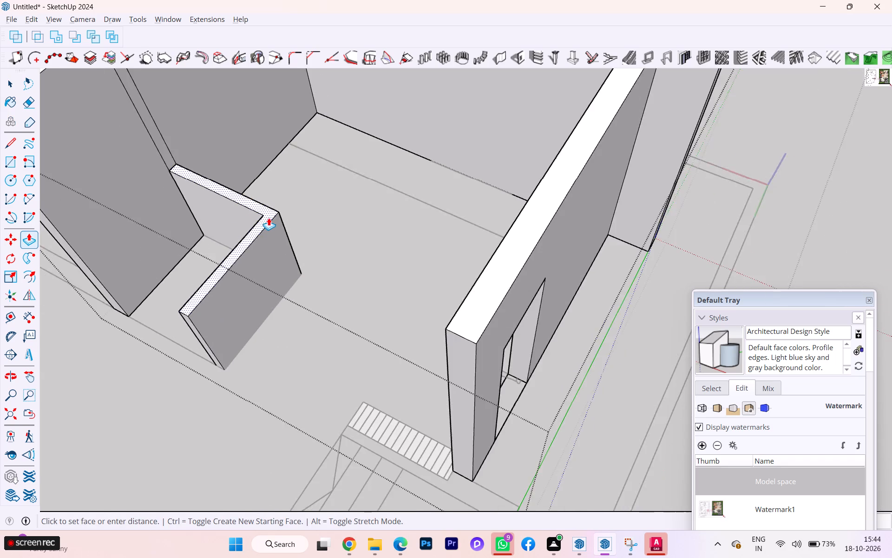
scroll(269, 218, down, 4)
click(110, 164)
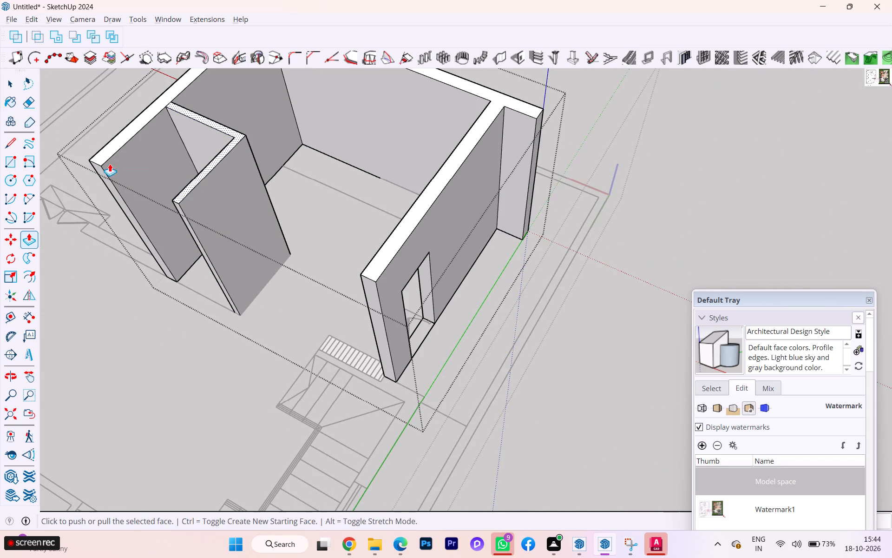
key(space)
click(168, 279)
click(196, 322)
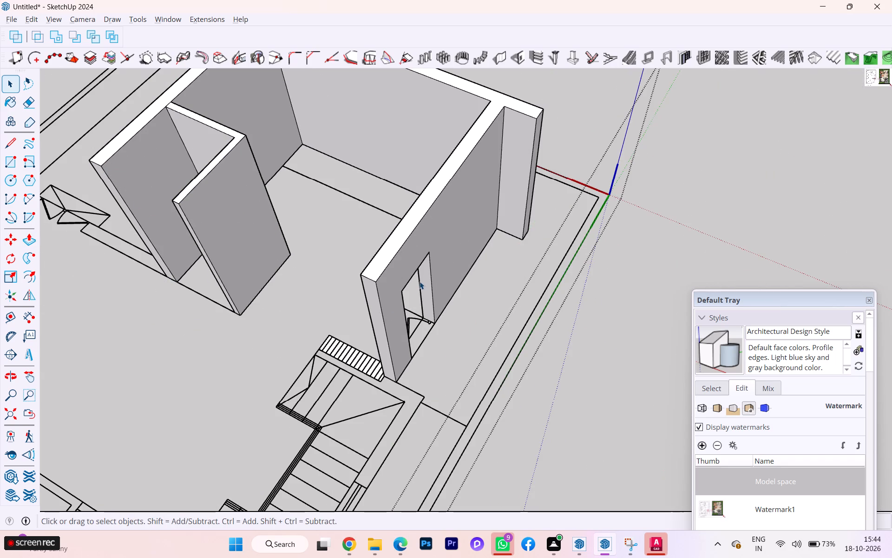
Inspect the new L-shaped partition and the surrounding walls from several sides.
click(420, 281)
scroll(249, 191, down, 2)
middle_drag(246, 186, 427, 140)
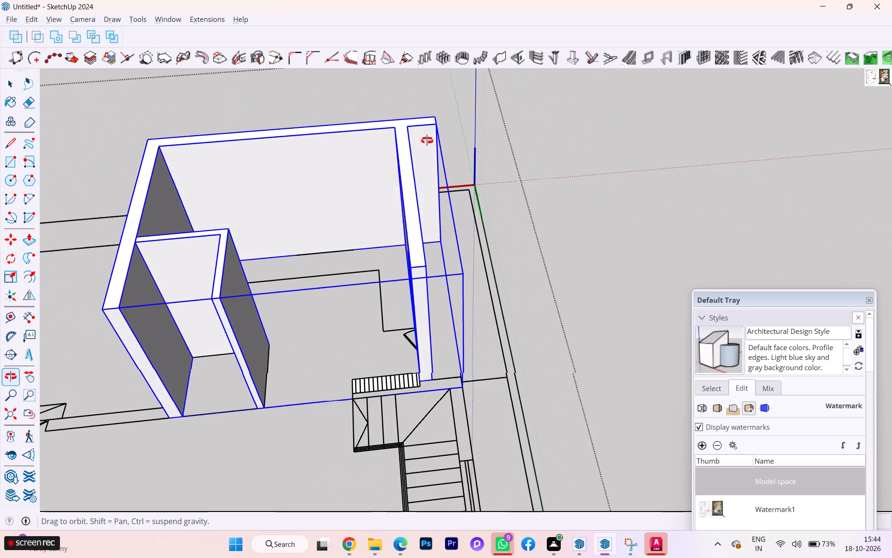
middle_drag(427, 140, 430, 132)
scroll(420, 301, up, 1)
scroll(345, 304, up, 2)
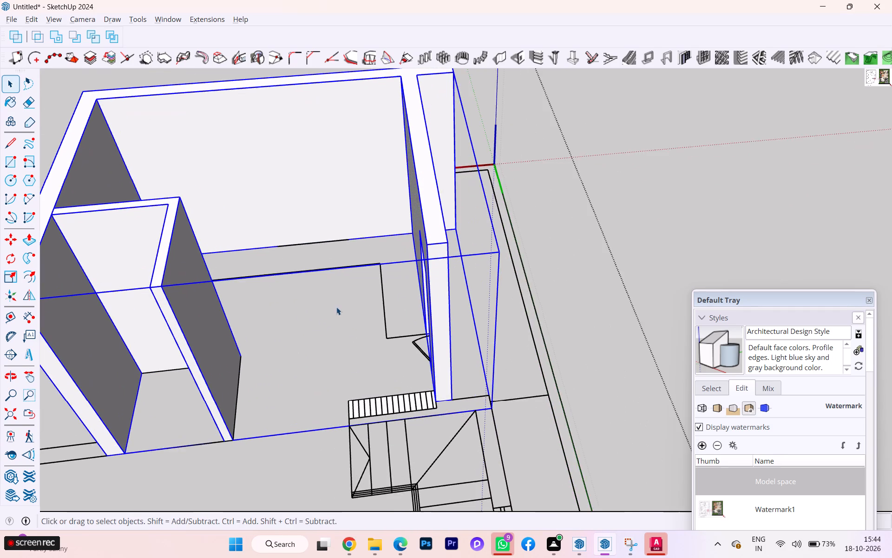
scroll(249, 339, down, 2)
scroll(236, 339, up, 1)
scroll(236, 339, down, 1)
click(587, 335)
scroll(426, 314, down, 3)
middle_drag(422, 313, 258, 334)
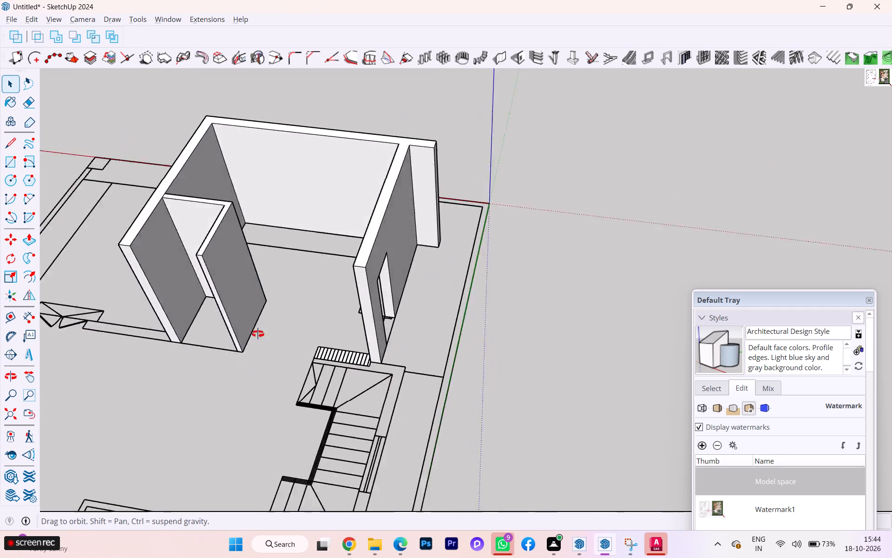
middle_drag(258, 334, 145, 357)
scroll(284, 301, down, 1)
scroll(284, 301, up, 1)
scroll(285, 302, down, 1)
middle_drag(475, 275, 176, 313)
scroll(279, 293, up, 1)
scroll(275, 296, down, 3)
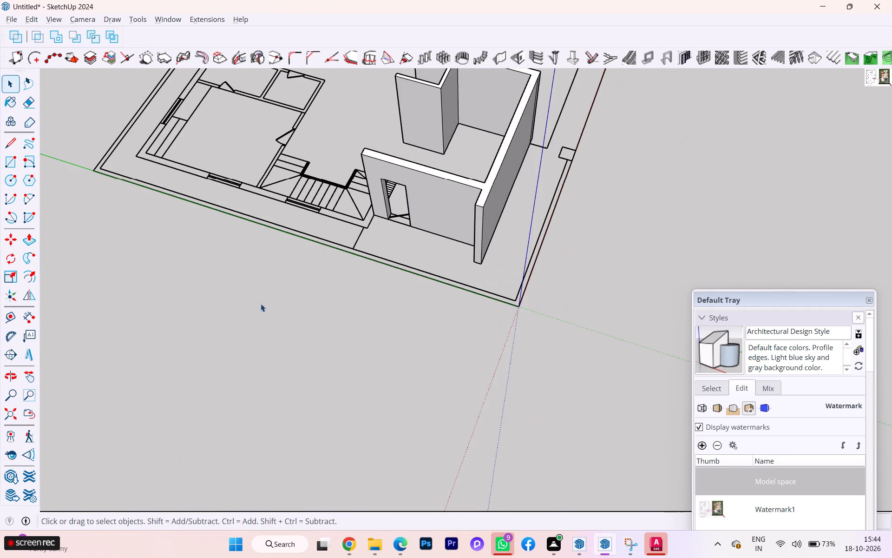
Display the hidden back edges and bring the outer wall with the window outline at its base into view.
key(k)
scroll(421, 208, up, 1)
scroll(494, 194, down, 1)
scroll(489, 200, up, 1)
middle_drag(454, 214, 296, 244)
scroll(352, 235, down, 3)
scroll(350, 238, up, 1)
scroll(535, 216, down, 1)
middle_drag(568, 205, 401, 174)
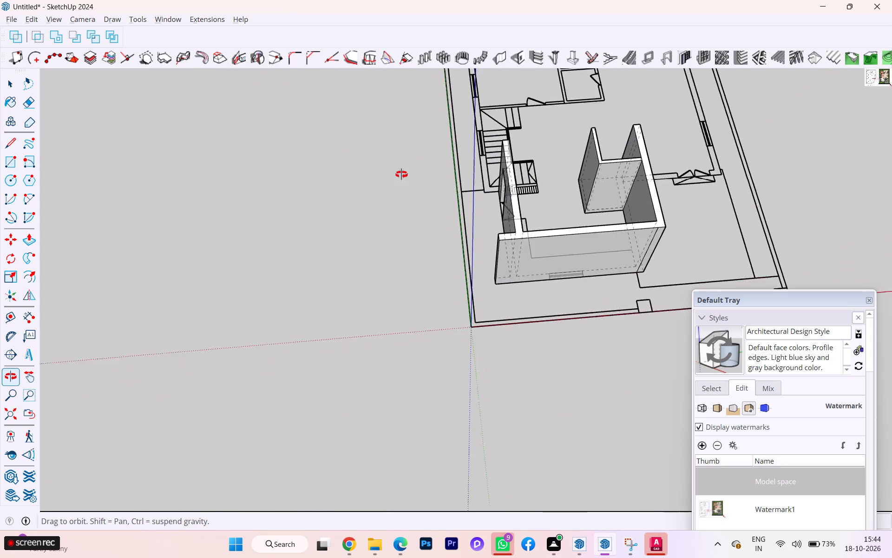
middle_drag(401, 174, 401, 173)
scroll(401, 177, down, 2)
scroll(559, 212, up, 4)
scroll(528, 258, up, 4)
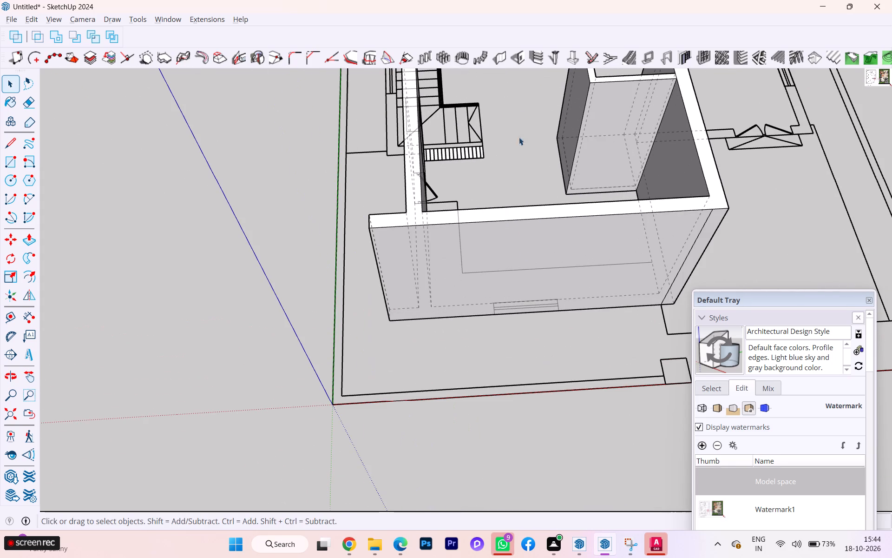
scroll(432, 173, down, 2)
middle_drag(420, 204, 507, 188)
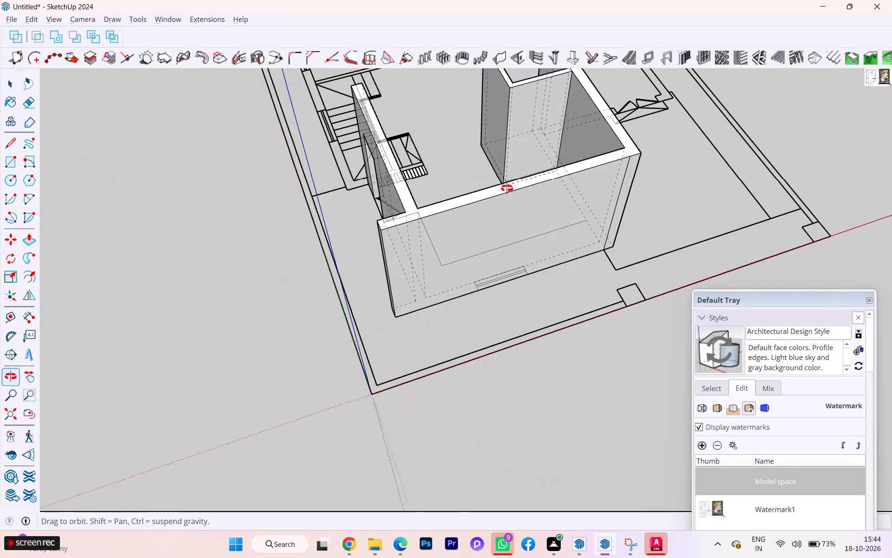
middle_drag(507, 188, 506, 188)
Configure a wall opening 4' wide and 4' high with the 1001bit Create Wall Opening tool and start placing it.
click(521, 54)
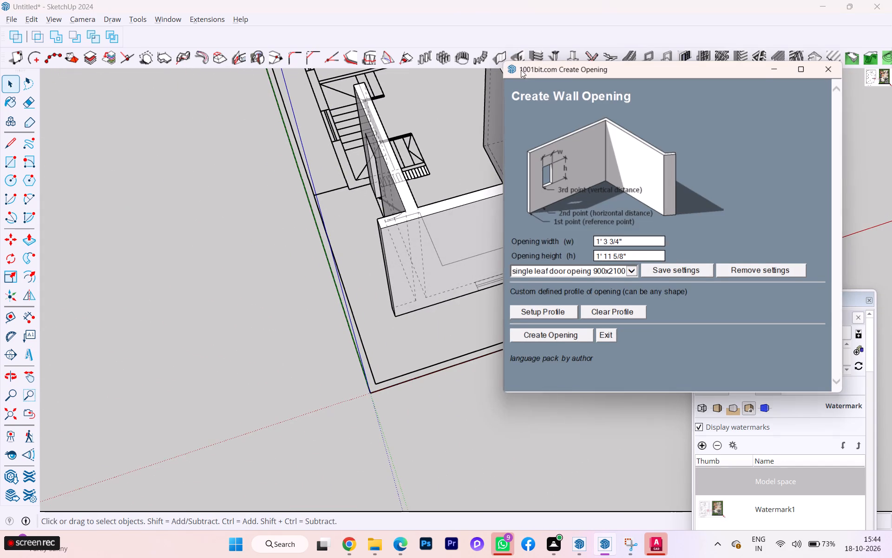
drag(639, 243, 522, 261)
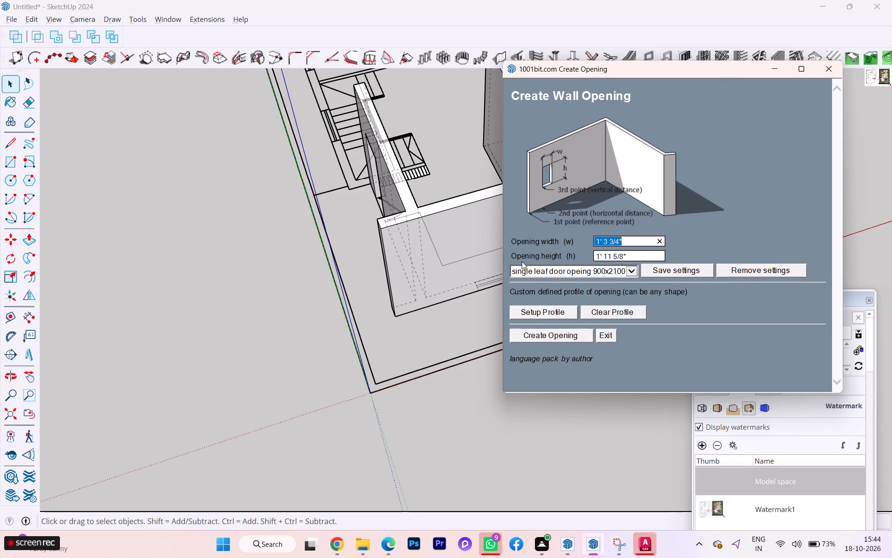
key(BackSpace)
text(4')
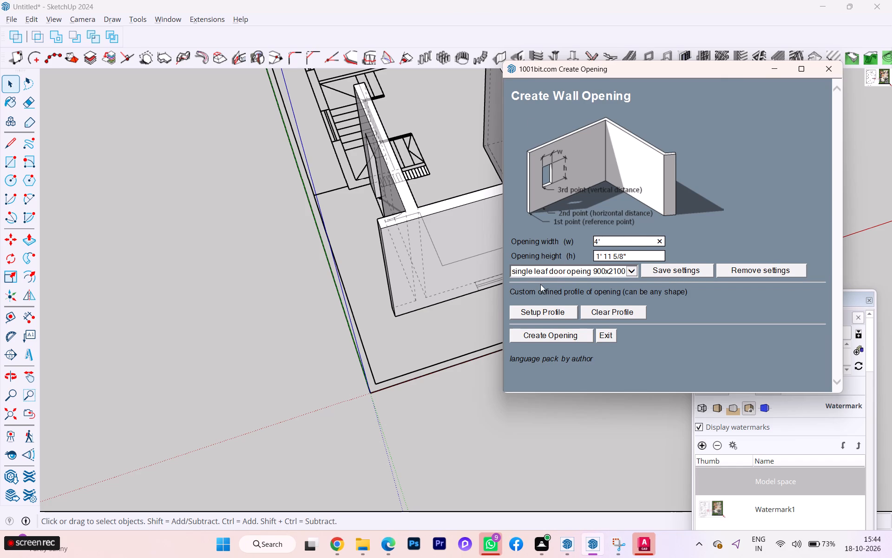
drag(654, 258, 548, 275)
text(4')
click(545, 338)
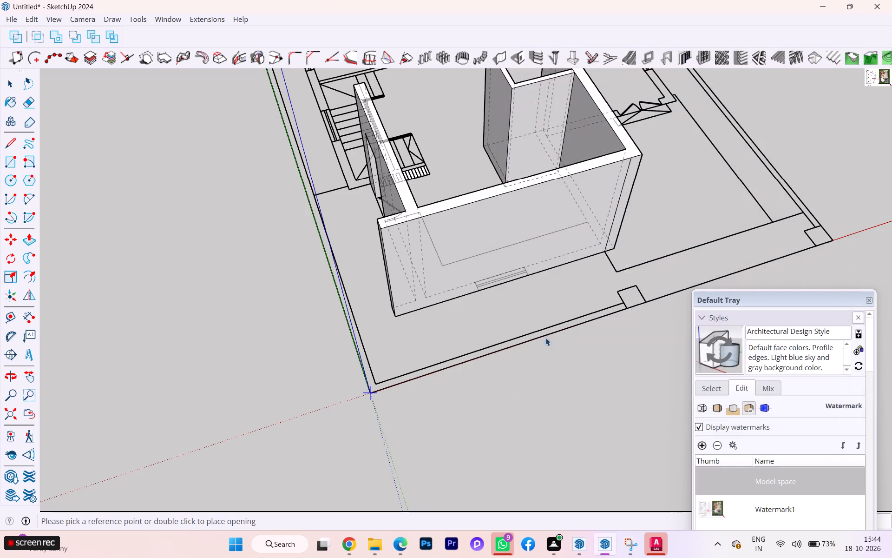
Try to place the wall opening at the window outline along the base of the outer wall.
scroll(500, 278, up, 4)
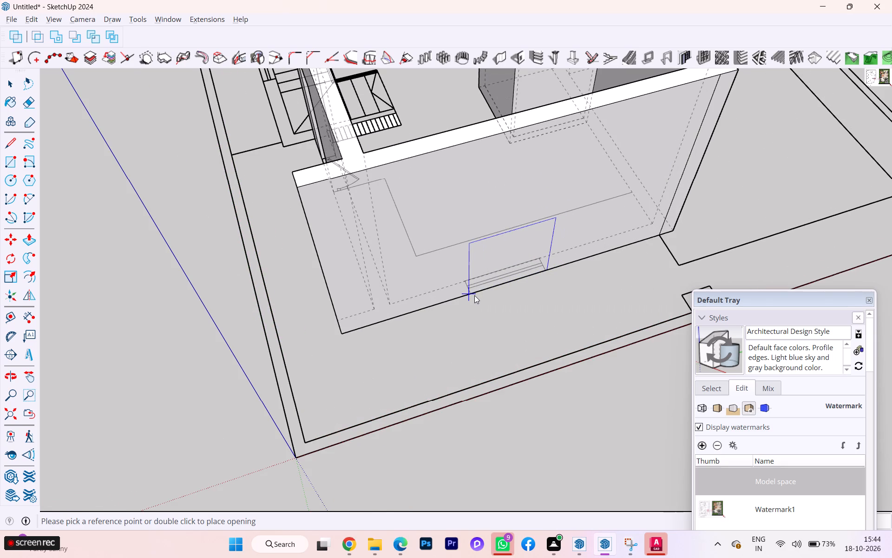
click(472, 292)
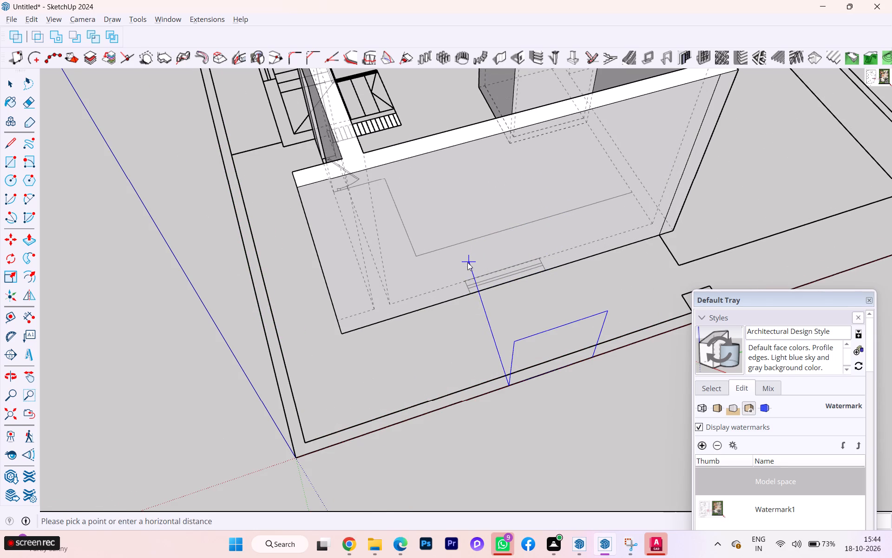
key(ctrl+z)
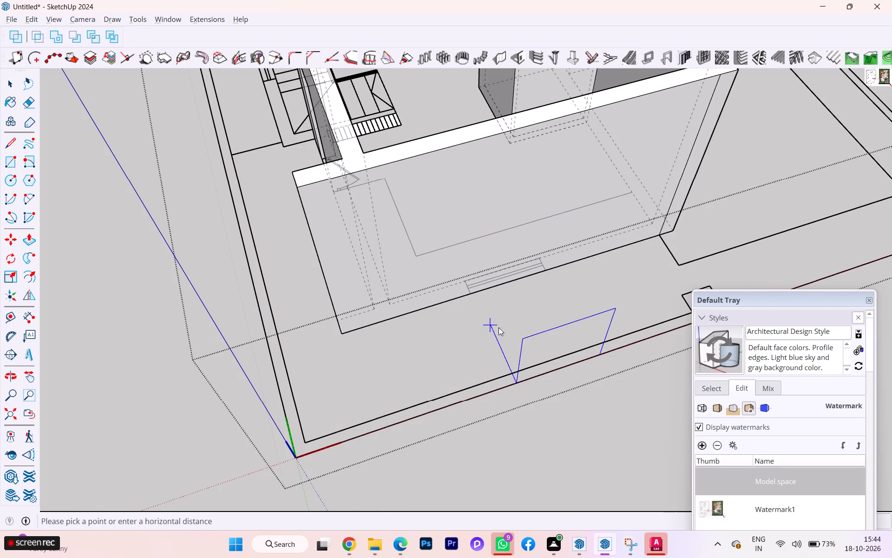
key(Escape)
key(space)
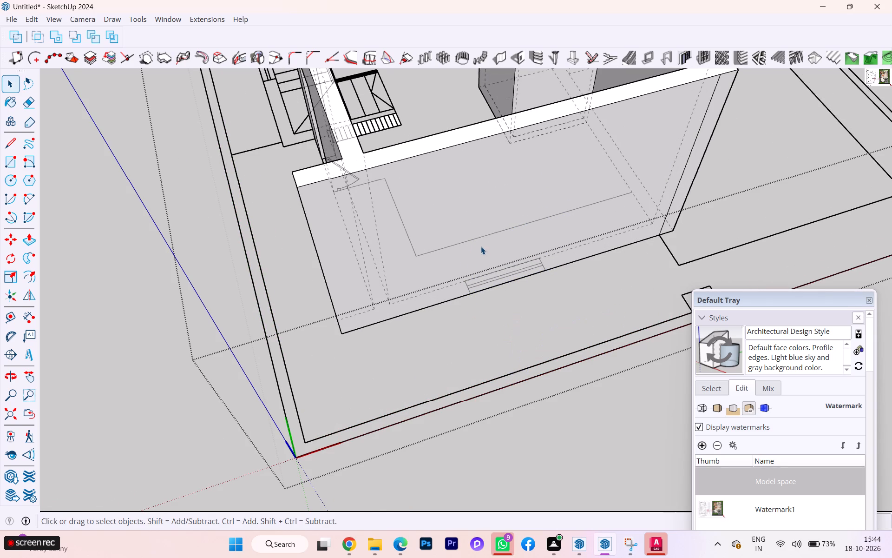
Cut a 4' wide, 4' high opening in the outer wall, aligned with the window outline and 3' above its base.
double_click(481, 246)
scroll(514, 265, down, 1)
middle_drag(514, 266, 429, 257)
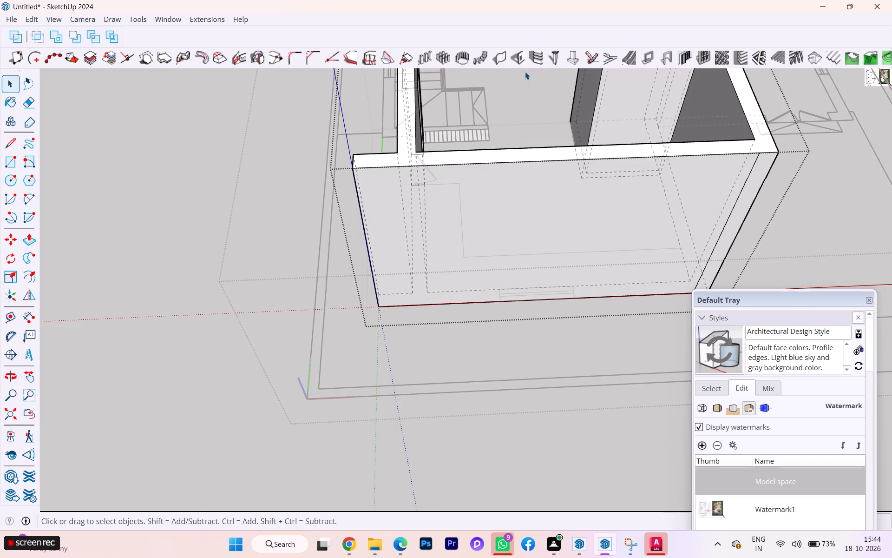
click(525, 55)
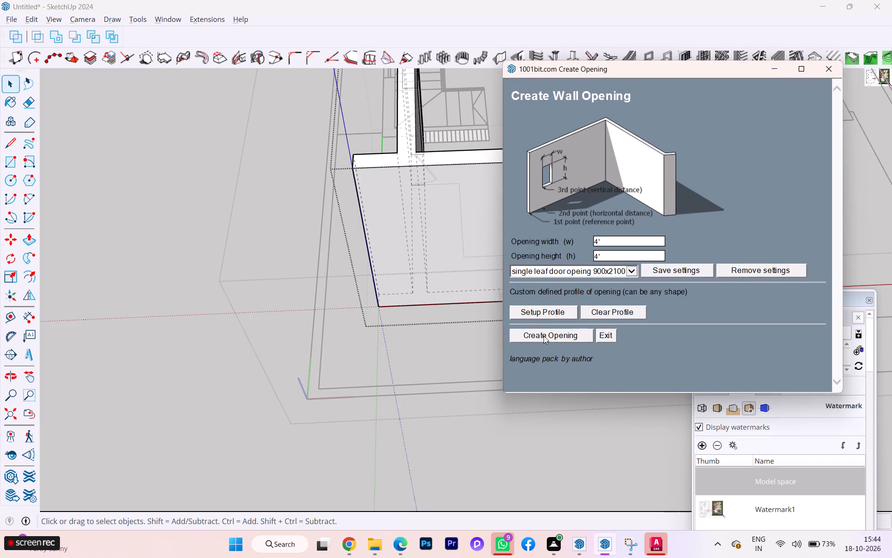
click(544, 336)
scroll(544, 299, up, 2)
click(491, 303)
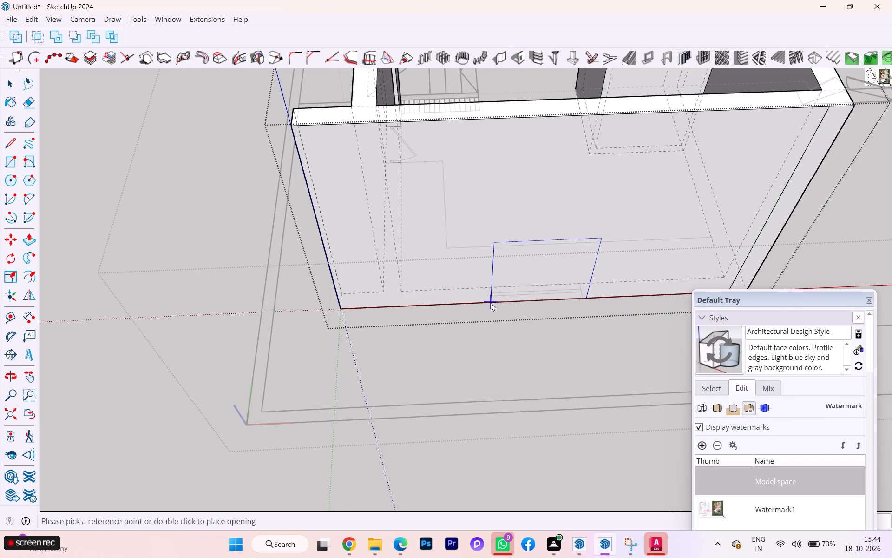
click(491, 300)
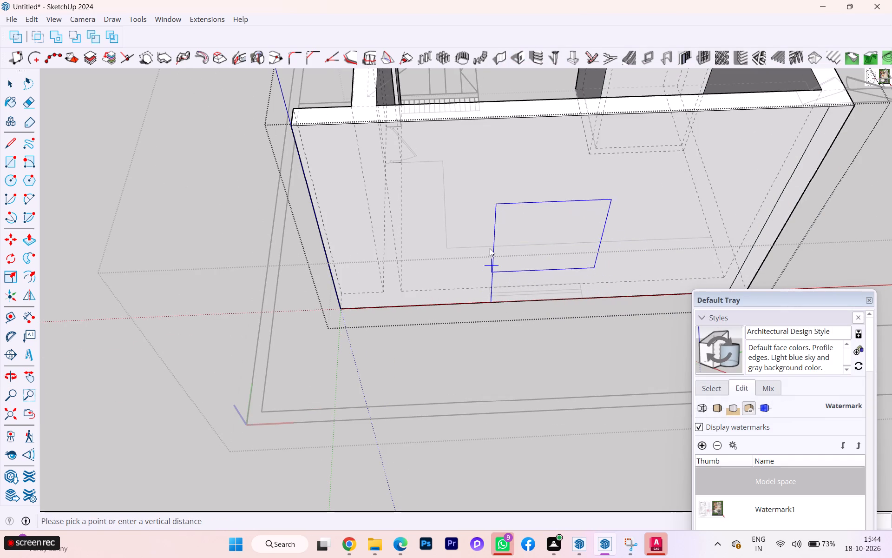
text(3')
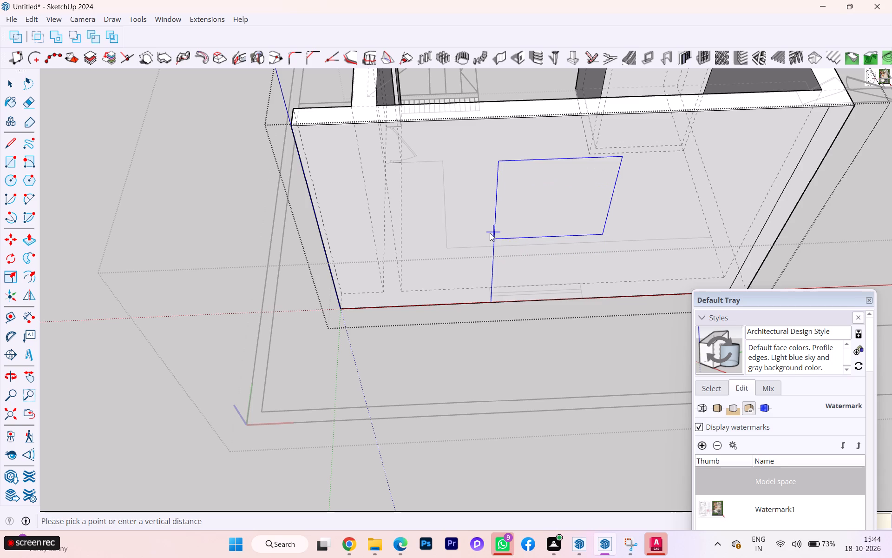
key(Return)
scroll(488, 235, down, 3)
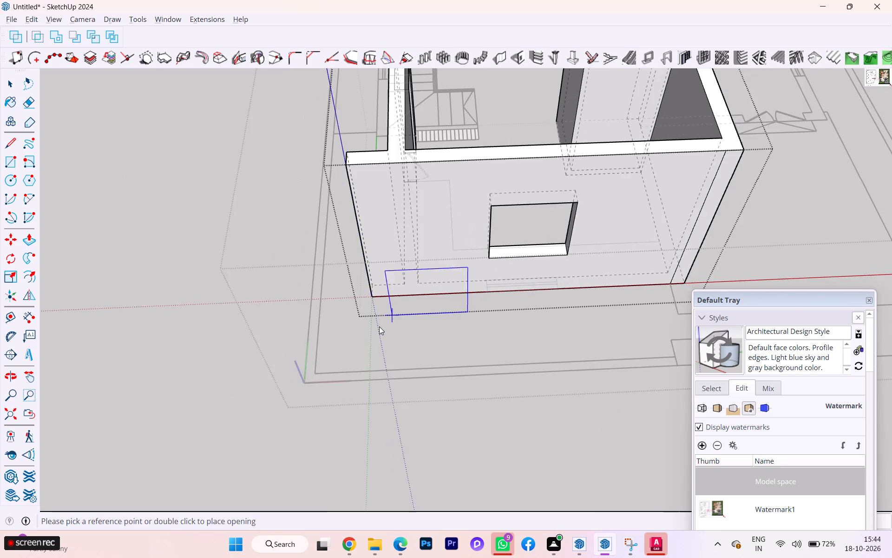
scroll(379, 326, down, 1)
middle_drag(380, 326, 725, 204)
scroll(725, 206, up, 1)
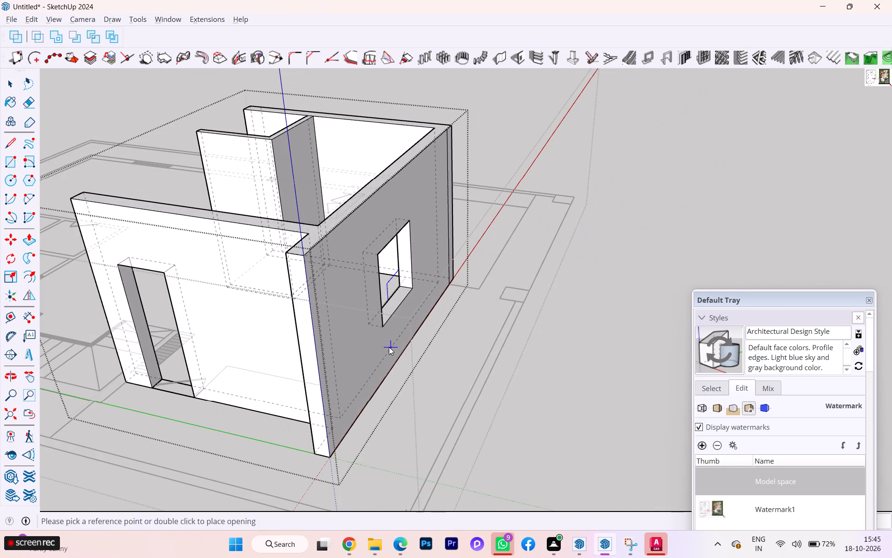
key(space)
scroll(505, 311, down, 3)
click(566, 329)
scroll(406, 335, down, 1)
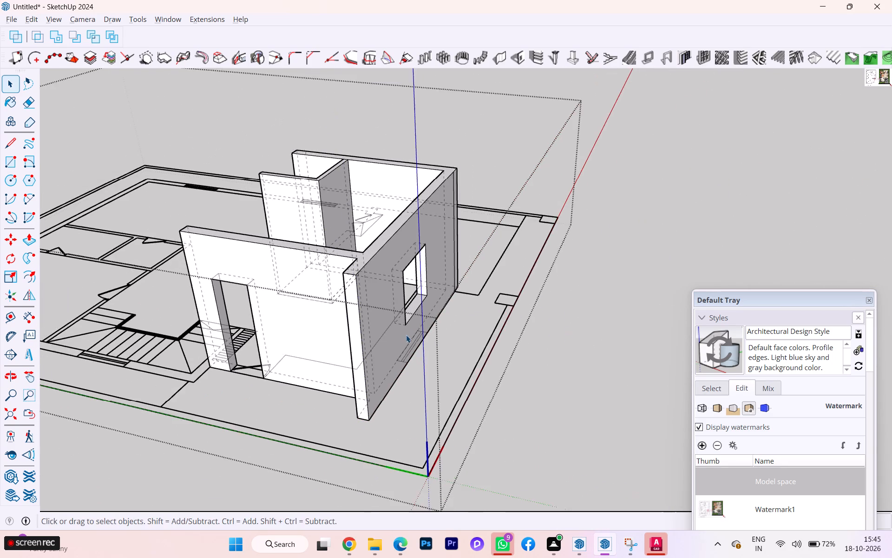
Turn off the display of hidden back edges.
middle_drag(418, 338, 548, 334)
key(k)
Examine the modelled walls and the parts of the floor plan that still need walls from several angles.
scroll(446, 348, down, 5)
middle_drag(423, 364, 595, 354)
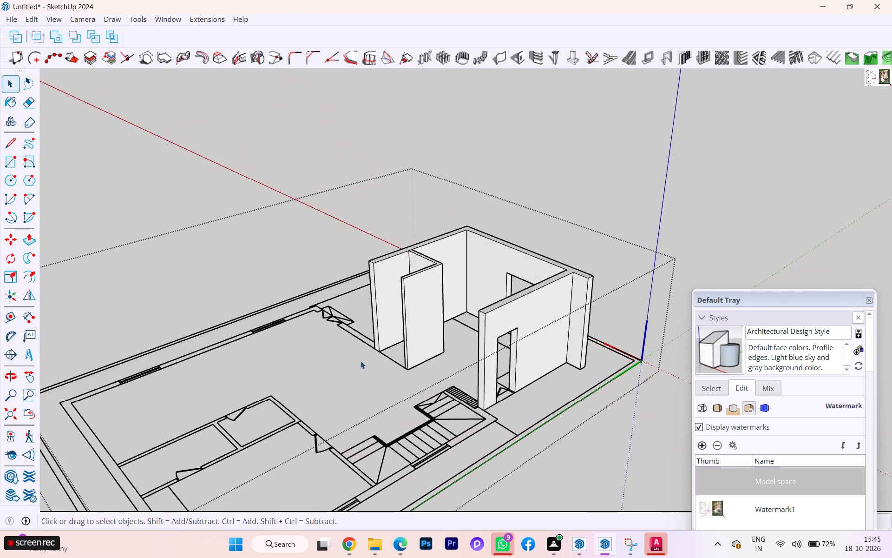
scroll(361, 361, down, 2)
middle_drag(361, 361, 425, 367)
scroll(384, 351, down, 3)
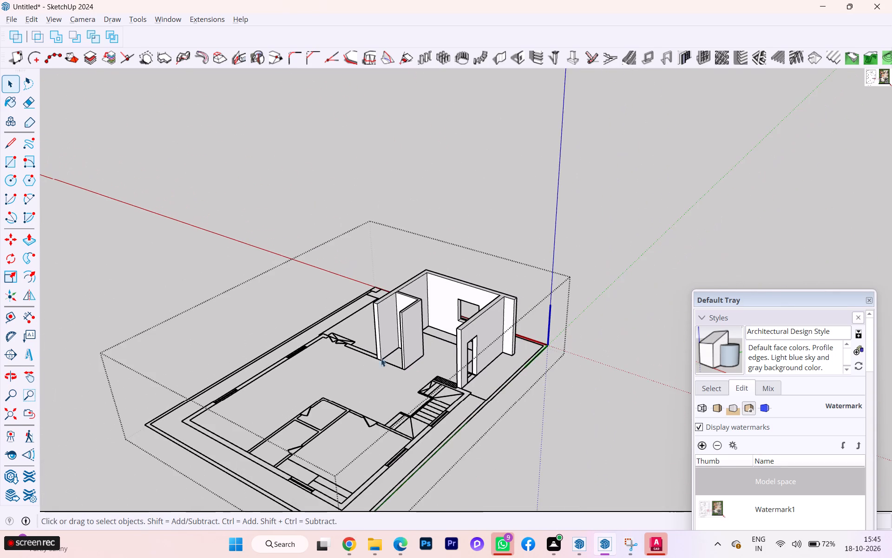
scroll(403, 424, up, 6)
scroll(374, 394, down, 4)
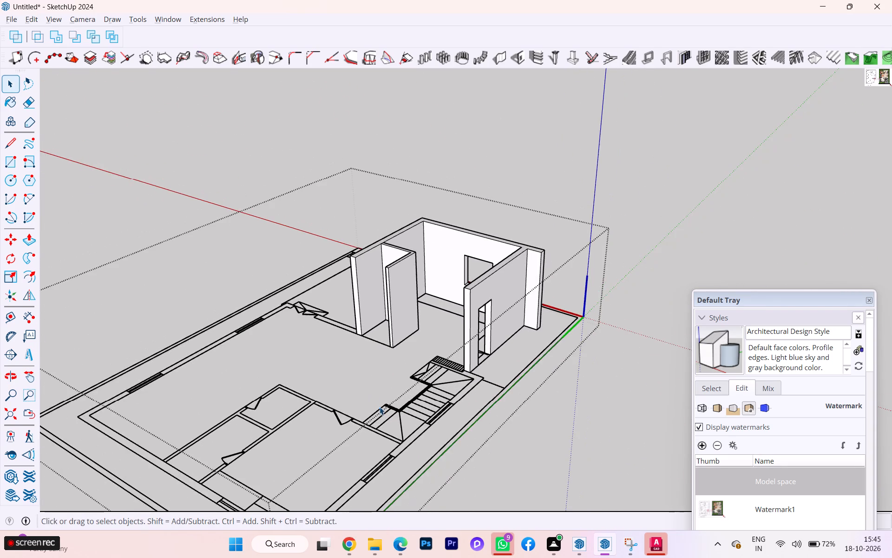
scroll(462, 385, up, 4)
scroll(410, 379, up, 1)
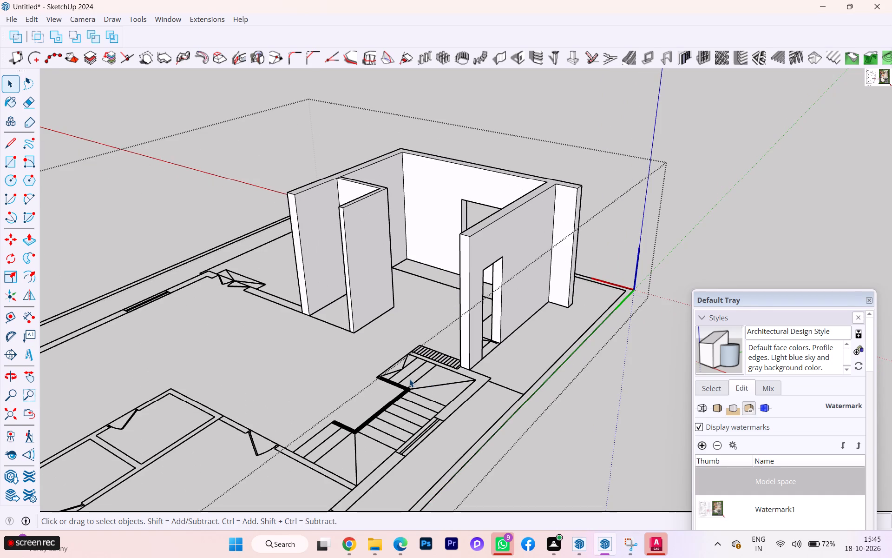
scroll(294, 300, down, 1)
scroll(294, 301, up, 1)
scroll(300, 301, down, 2)
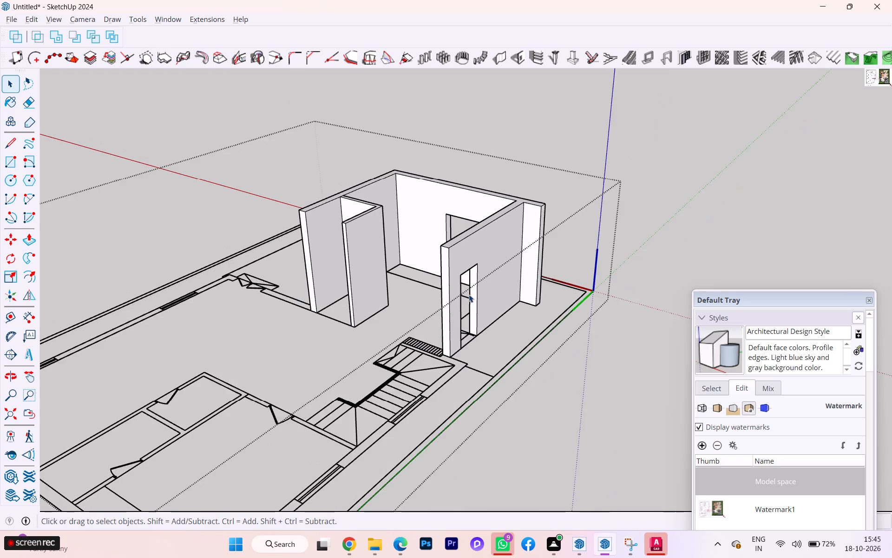
scroll(470, 293, down, 2)
scroll(322, 323, down, 2)
middle_drag(316, 319, 421, 299)
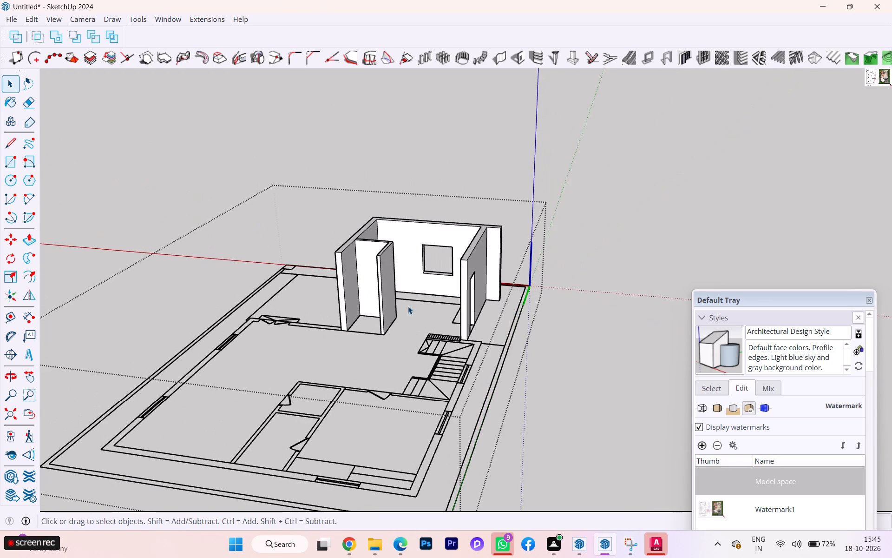
scroll(358, 303, down, 4)
scroll(358, 303, up, 1)
scroll(375, 387, down, 1)
middle_drag(378, 396, 479, 514)
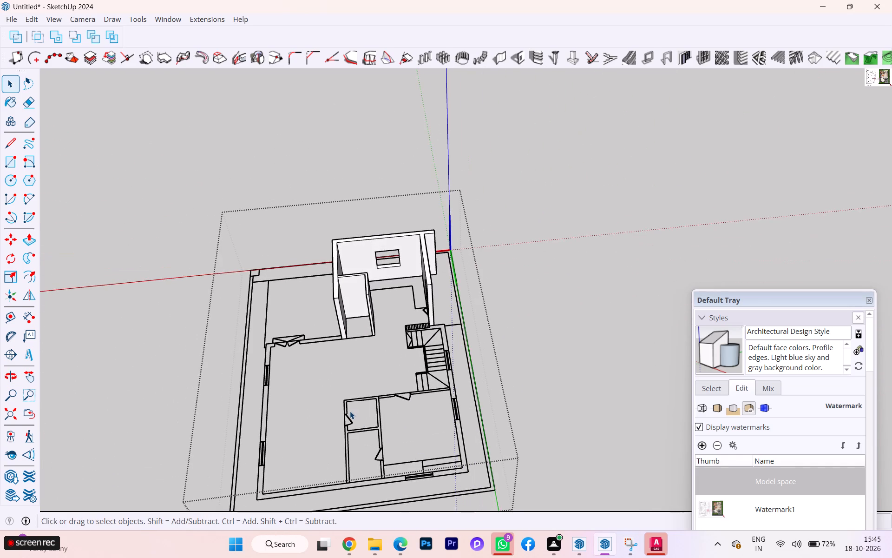
scroll(348, 407, up, 3)
scroll(273, 373, down, 4)
scroll(416, 418, up, 3)
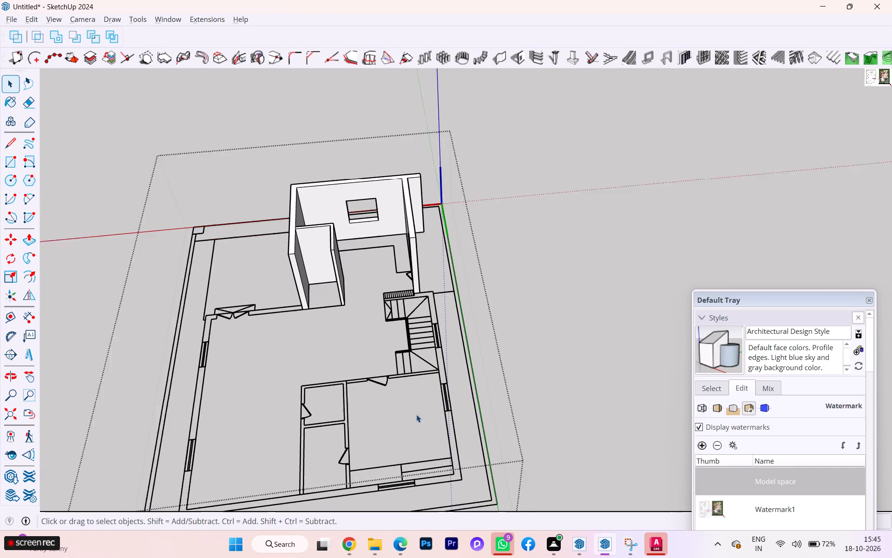
Draw a rectangle over the short wall strip at the stair head, from the raised wall's end to the stairwell's inner corner.
scroll(416, 414, up, 1)
scroll(439, 376, up, 7)
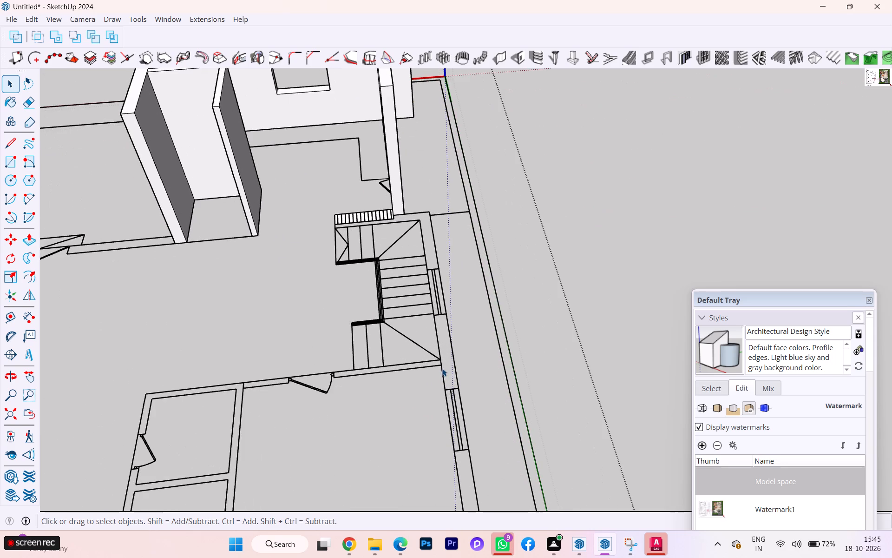
scroll(442, 368, down, 1)
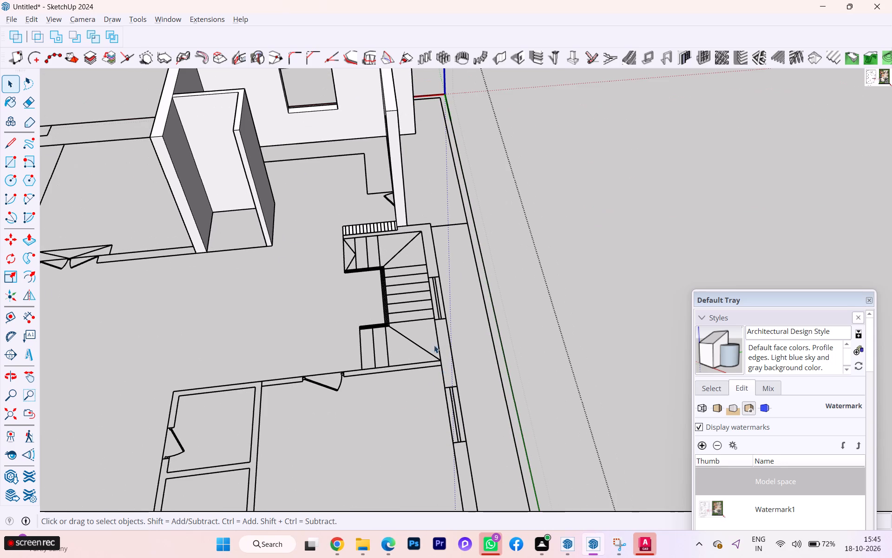
key(r)
key(Return)
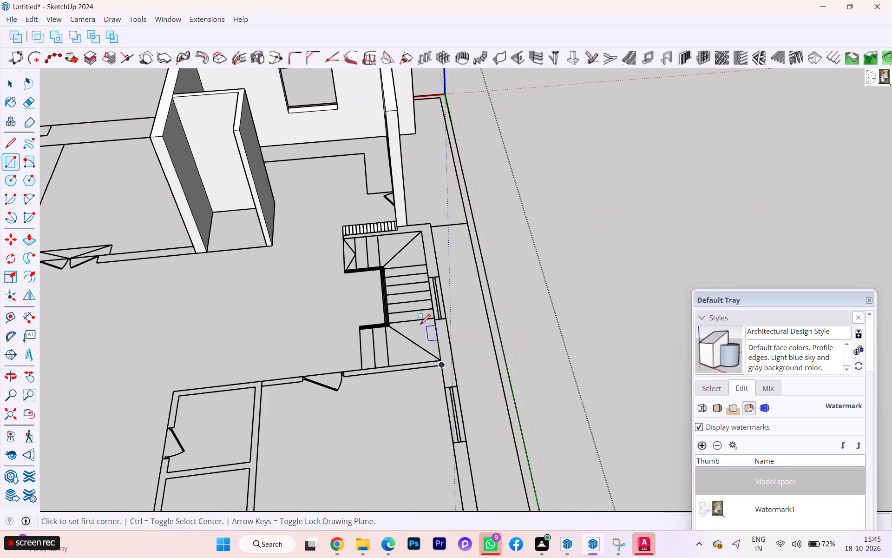
scroll(350, 226, up, 6)
scroll(367, 233, down, 1)
scroll(371, 234, up, 4)
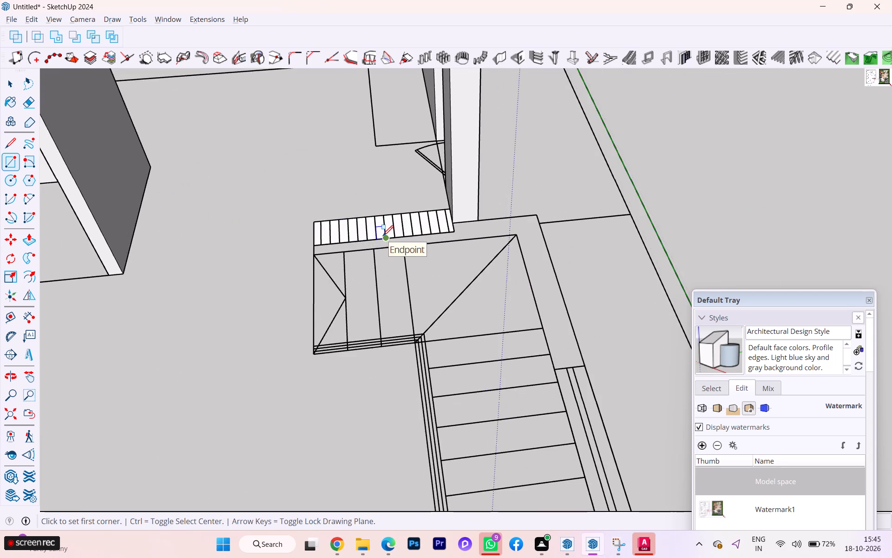
scroll(383, 236, up, 2)
scroll(505, 216, up, 3)
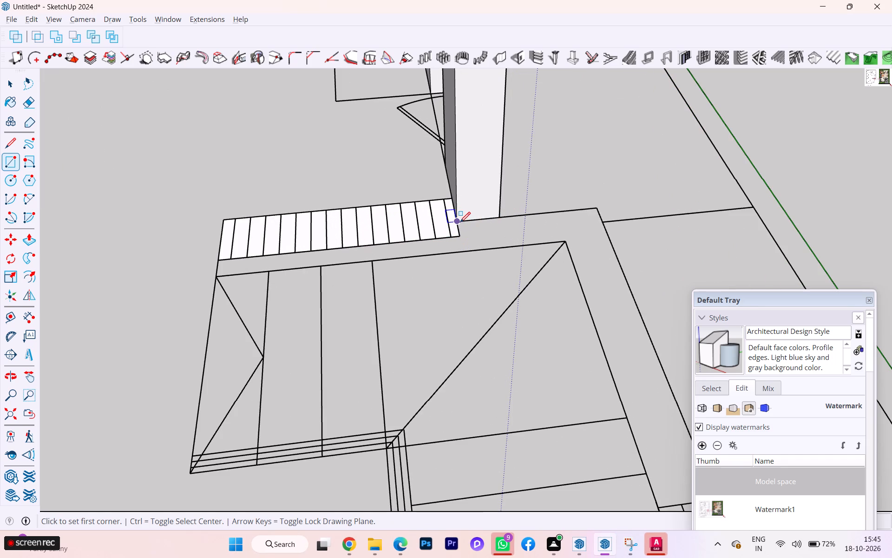
click(460, 222)
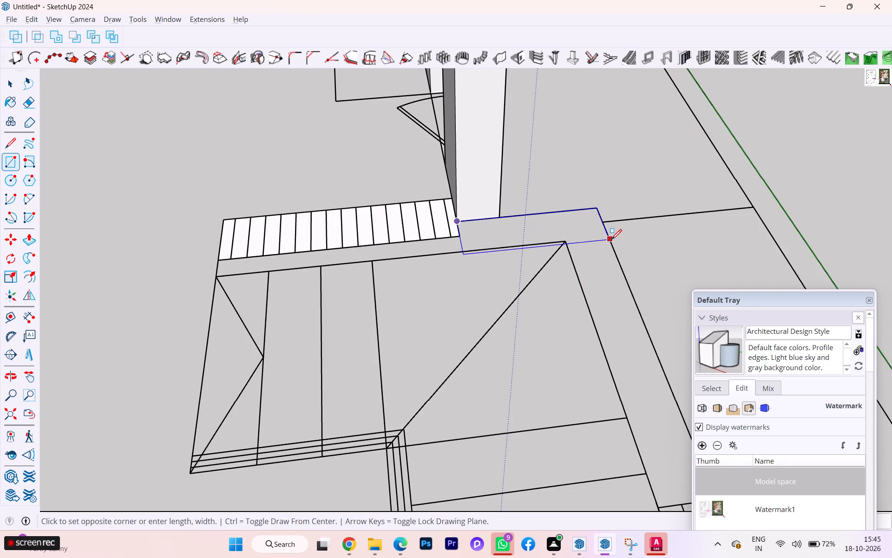
click(566, 241)
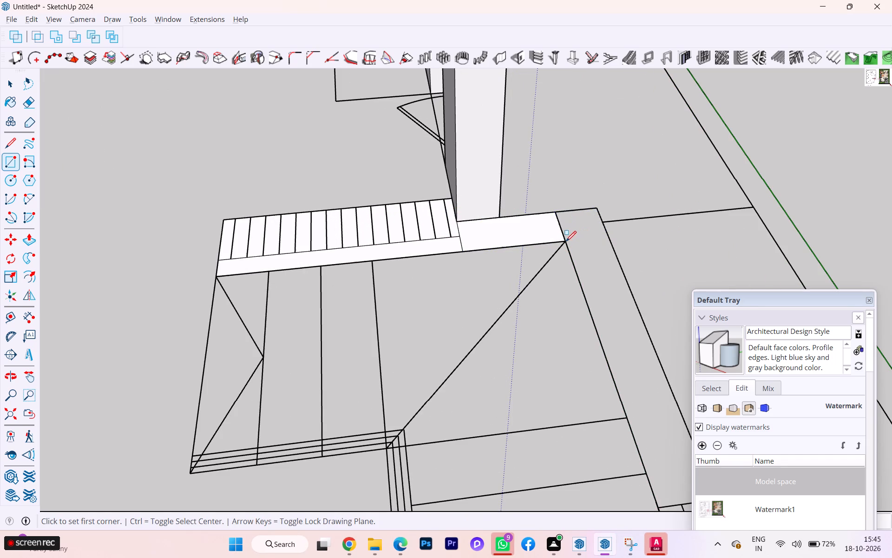
Draw a rectangle over the long outer wall beside the staircase, from the stair-head strip to the plan's far outer corner.
click(556, 211)
scroll(589, 262, down, 1)
scroll(589, 262, up, 1)
scroll(589, 262, down, 3)
scroll(484, 250, down, 4)
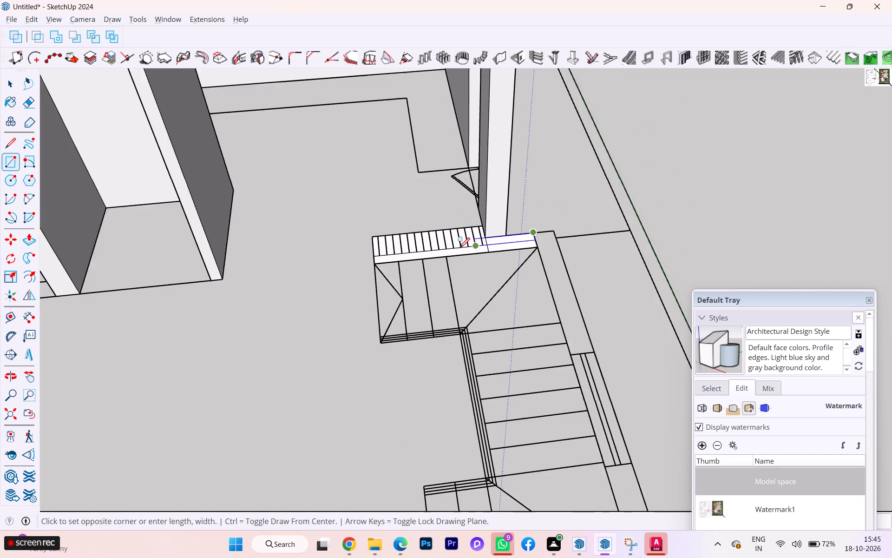
scroll(459, 248, down, 3)
scroll(455, 245, up, 2)
scroll(455, 245, down, 3)
scroll(453, 242, up, 2)
scroll(453, 242, down, 6)
scroll(448, 246, up, 2)
scroll(448, 246, down, 3)
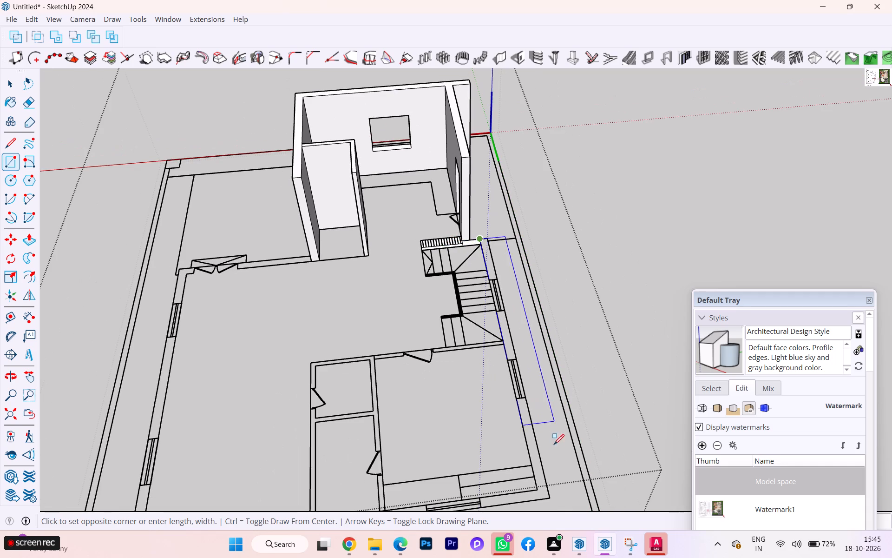
scroll(556, 502, up, 5)
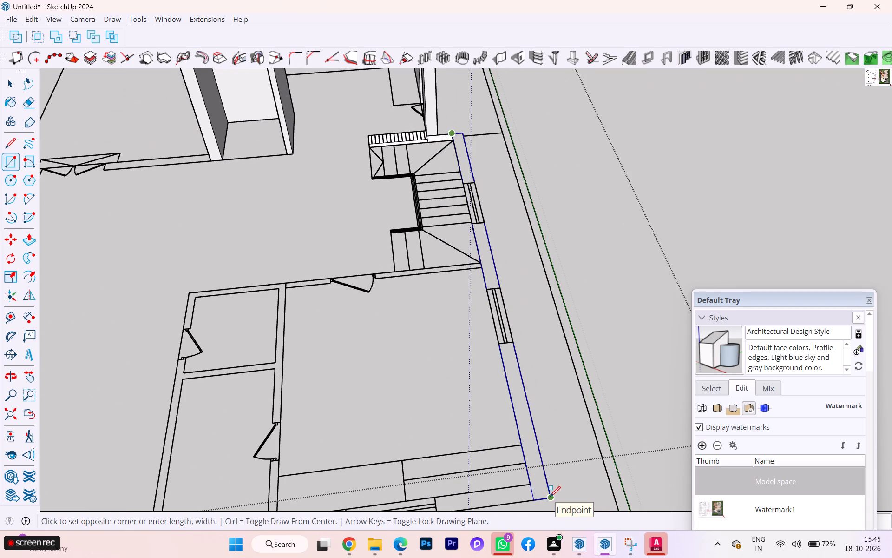
click(550, 497)
Draw a rectangle over the end outer wall, from the stair-side wall to the inner face of the opposite outer wall.
scroll(542, 319, down, 3)
scroll(528, 454, up, 1)
scroll(546, 439, down, 3)
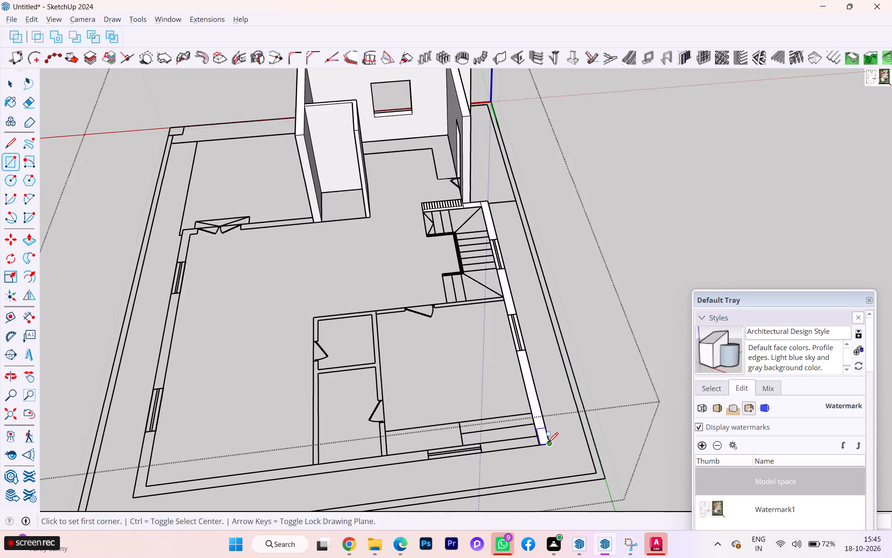
scroll(546, 449, up, 3)
click(536, 446)
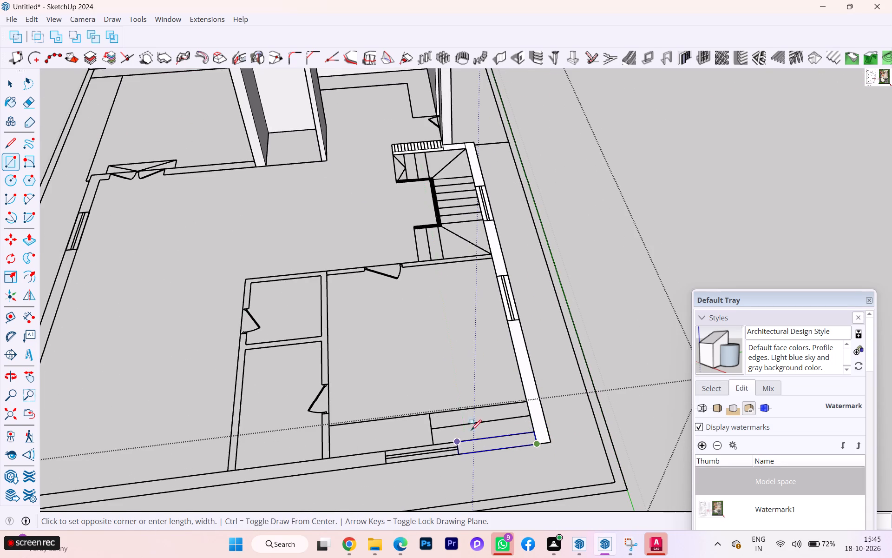
scroll(503, 425, down, 4)
scroll(520, 419, up, 1)
scroll(521, 418, down, 3)
scroll(580, 407, down, 1)
scroll(228, 469, up, 3)
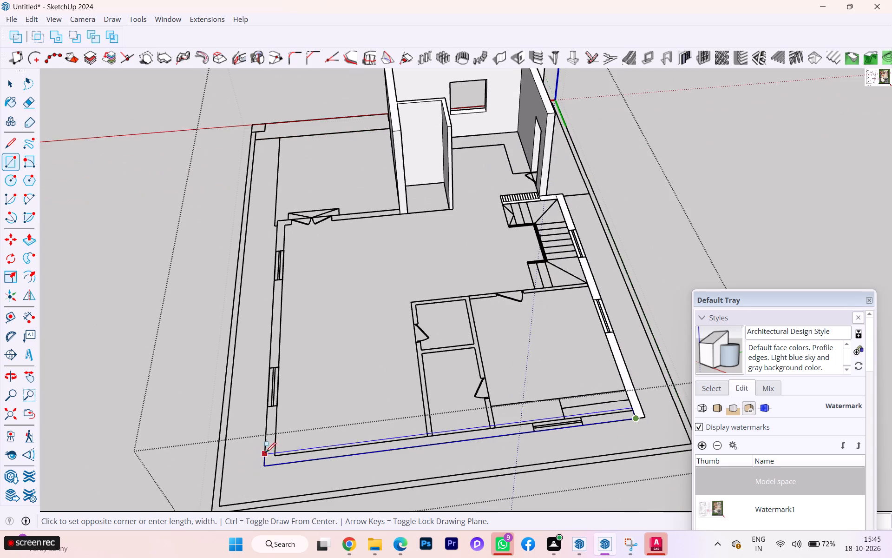
scroll(269, 451, up, 6)
click(283, 455)
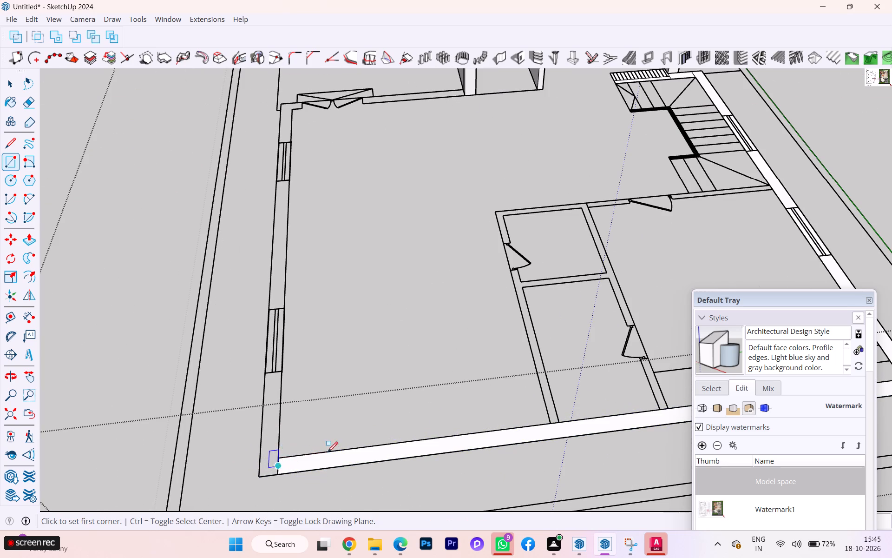
Draw a rectangle over the long outer wall with two windows, from the end outer wall to the short wall stub beside the double door.
scroll(369, 419, down, 3)
scroll(453, 272, down, 2)
scroll(456, 276, up, 1)
scroll(460, 290, down, 1)
middle_drag(299, 411, 608, 352)
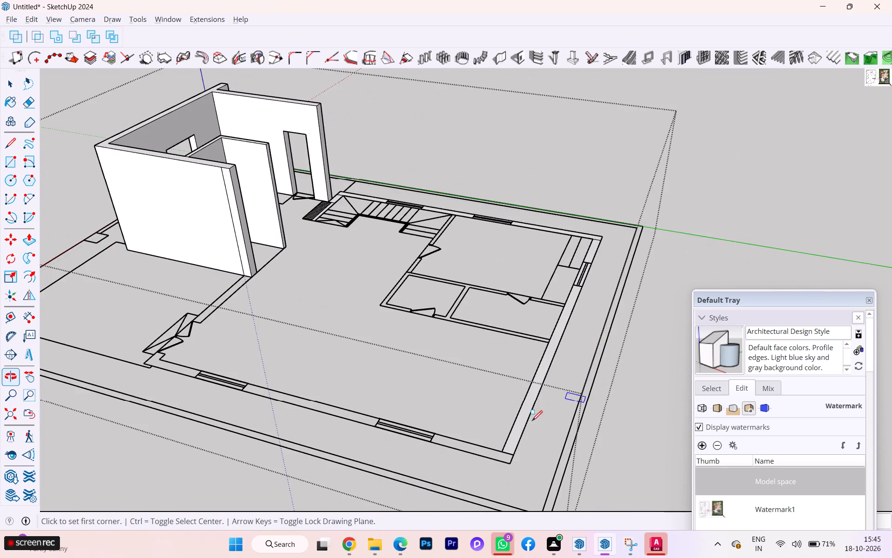
scroll(518, 458, up, 4)
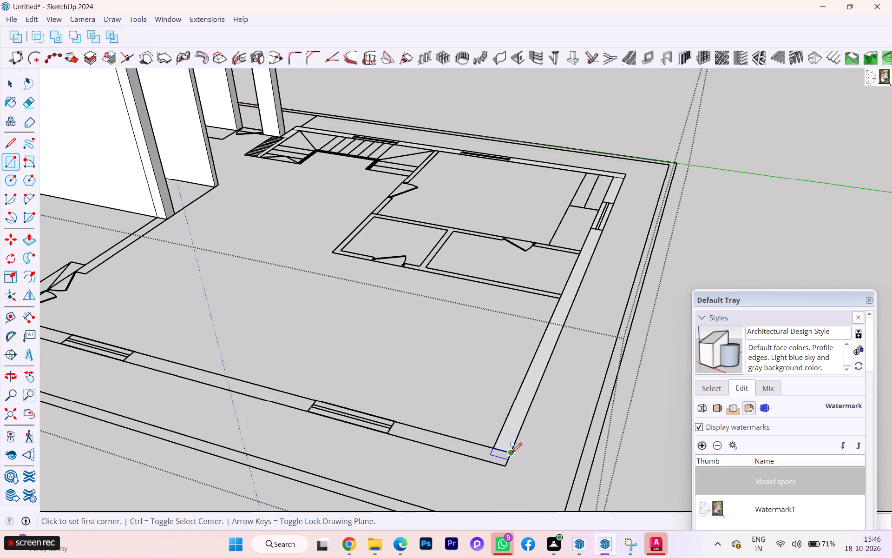
click(513, 452)
scroll(328, 377, down, 7)
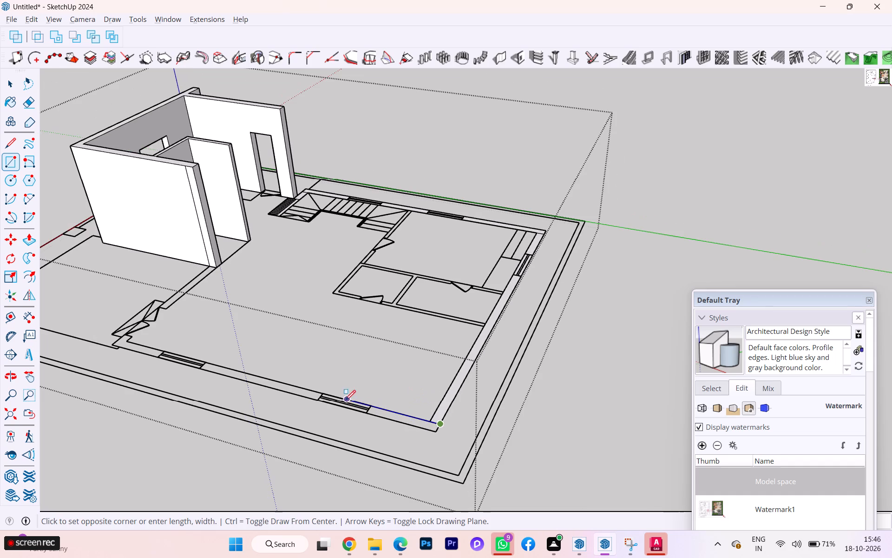
scroll(120, 348, up, 5)
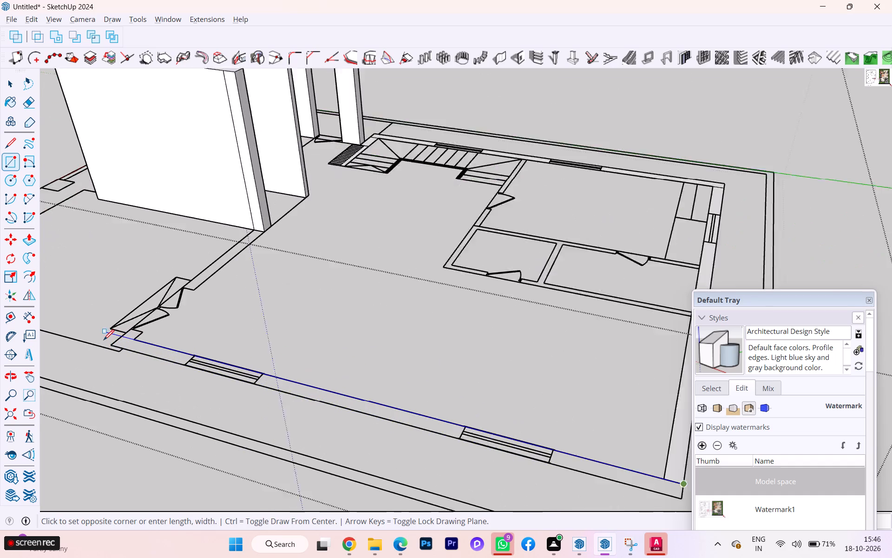
scroll(104, 340, up, 6)
scroll(123, 348, down, 1)
scroll(123, 348, up, 1)
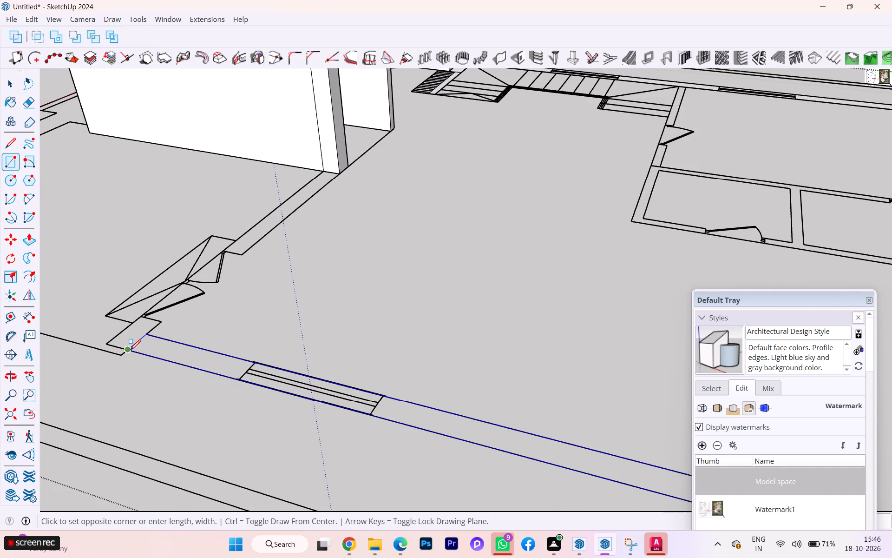
click(130, 350)
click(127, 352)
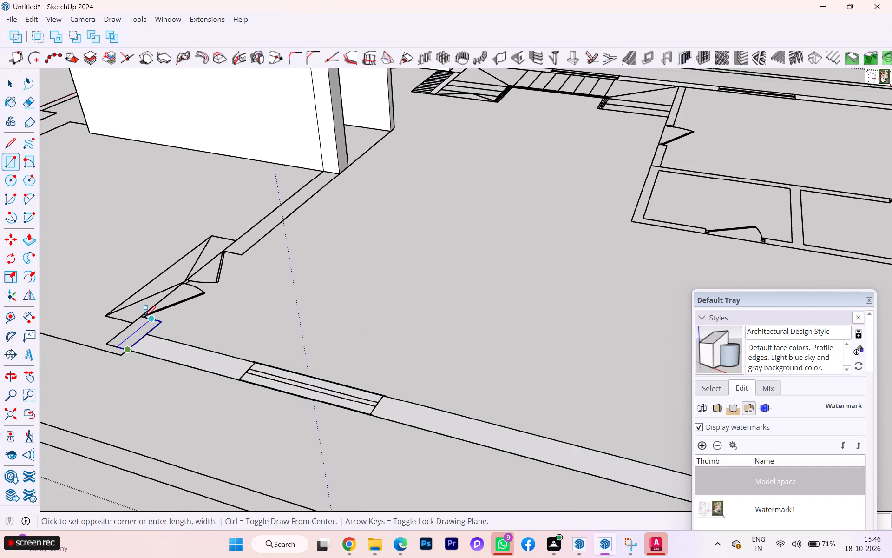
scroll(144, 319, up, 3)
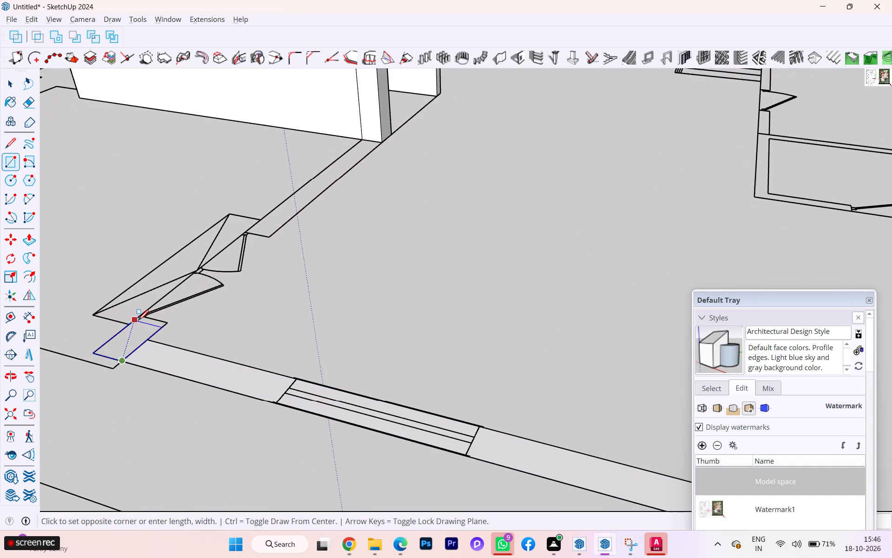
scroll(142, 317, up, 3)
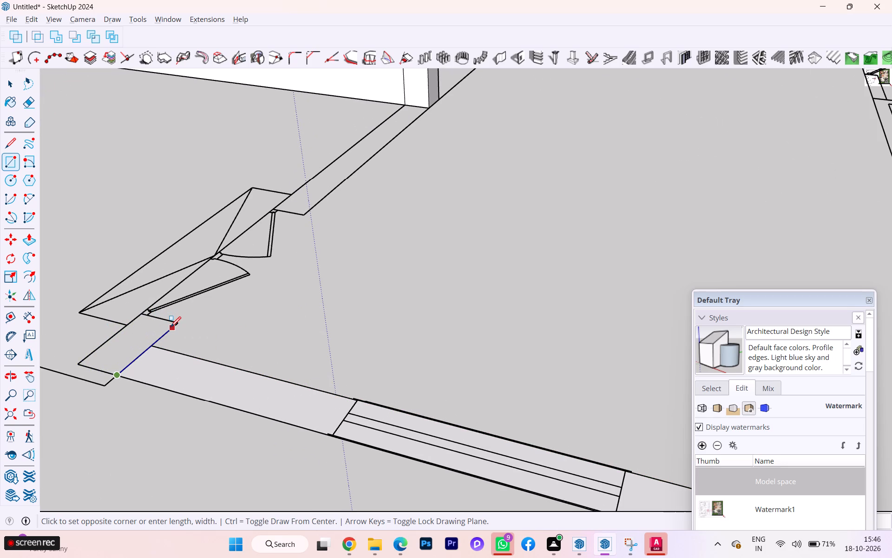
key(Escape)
Draw a rectangle over the short wall stub beside the double door, from its outer corner to its opposite inner corner.
click(80, 362)
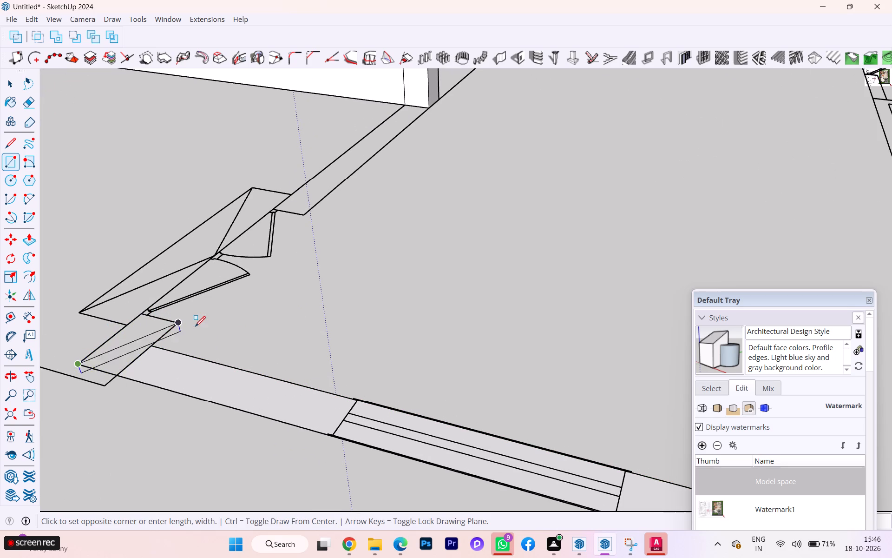
click(179, 324)
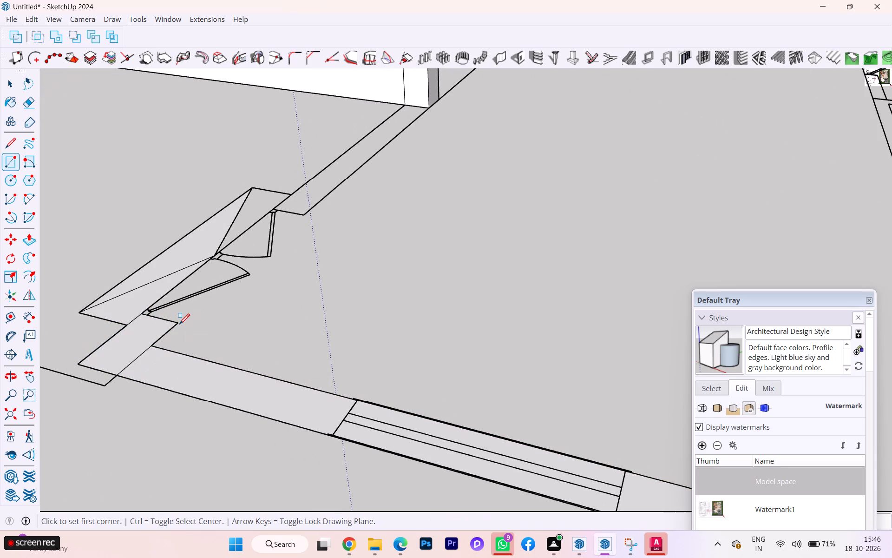
Delete the two unwanted faces filling the angled area outside the double door, keeping their edges.
key(space)
scroll(151, 336, down, 2)
middle_drag(150, 335, 242, 425)
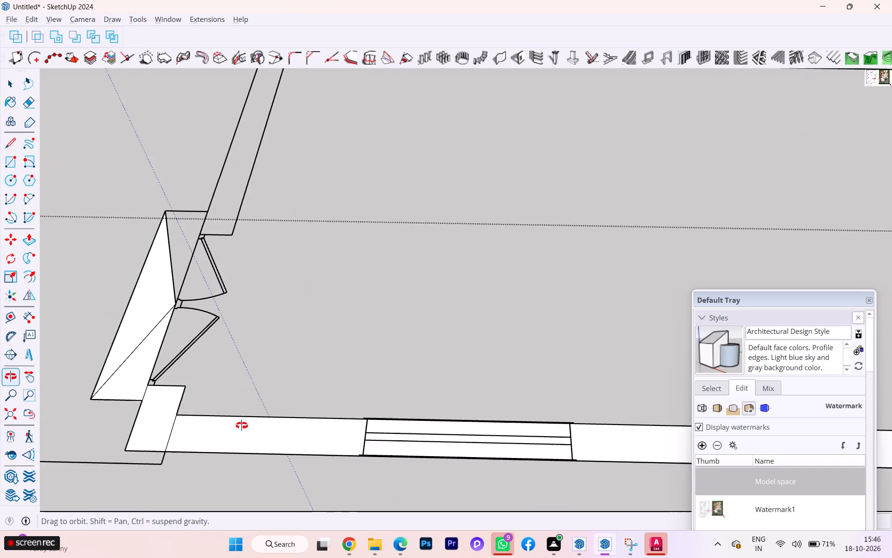
middle_drag(242, 425, 242, 425)
scroll(156, 395, down, 3)
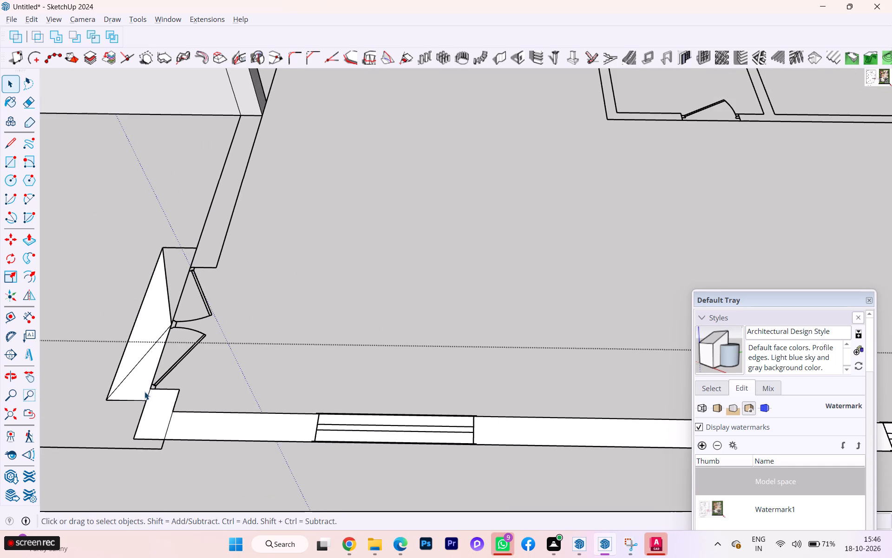
click(144, 392)
scroll(144, 392, up, 4)
key(Delete)
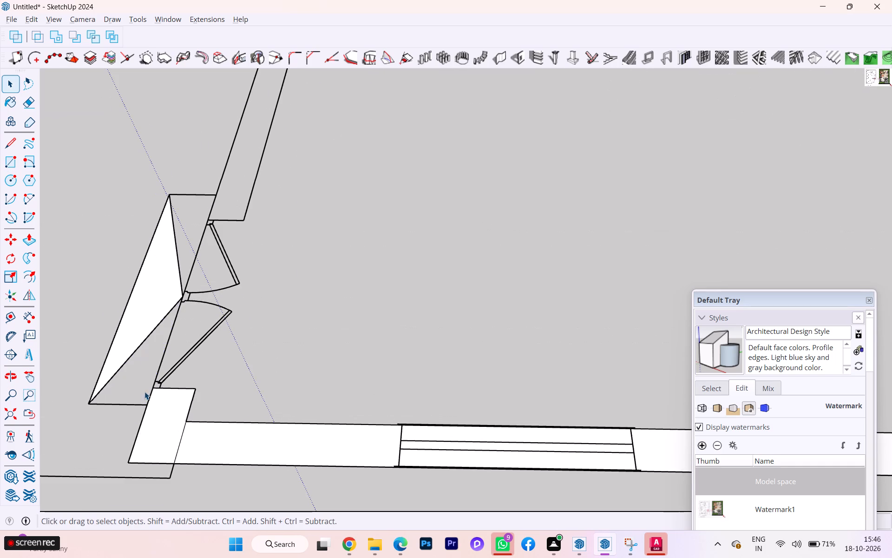
click(144, 310)
key(Delete)
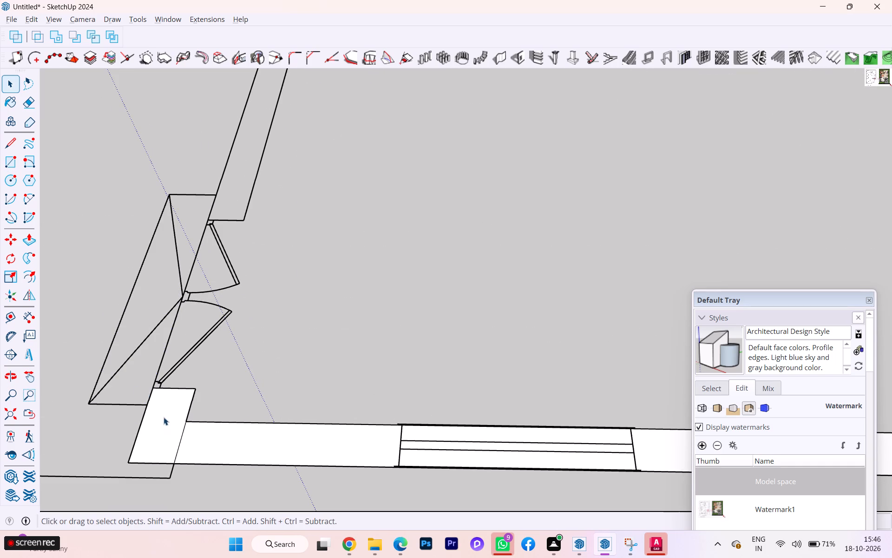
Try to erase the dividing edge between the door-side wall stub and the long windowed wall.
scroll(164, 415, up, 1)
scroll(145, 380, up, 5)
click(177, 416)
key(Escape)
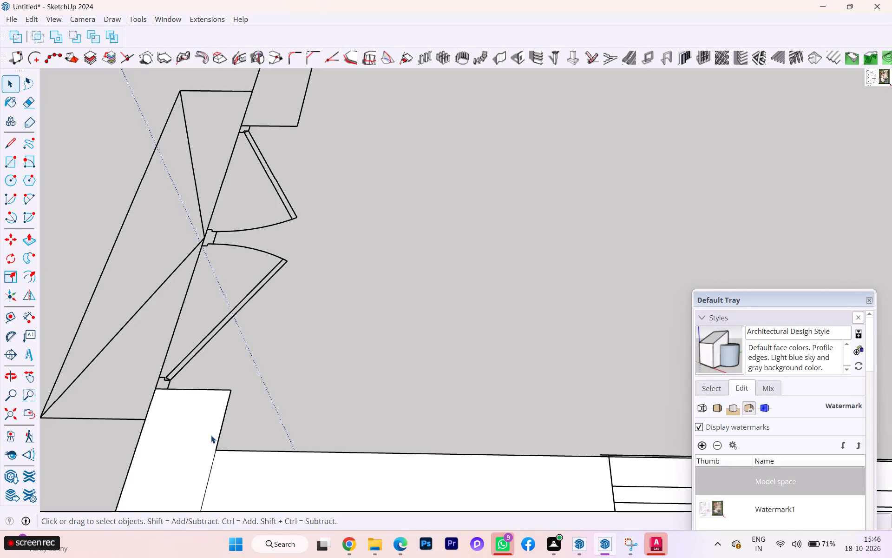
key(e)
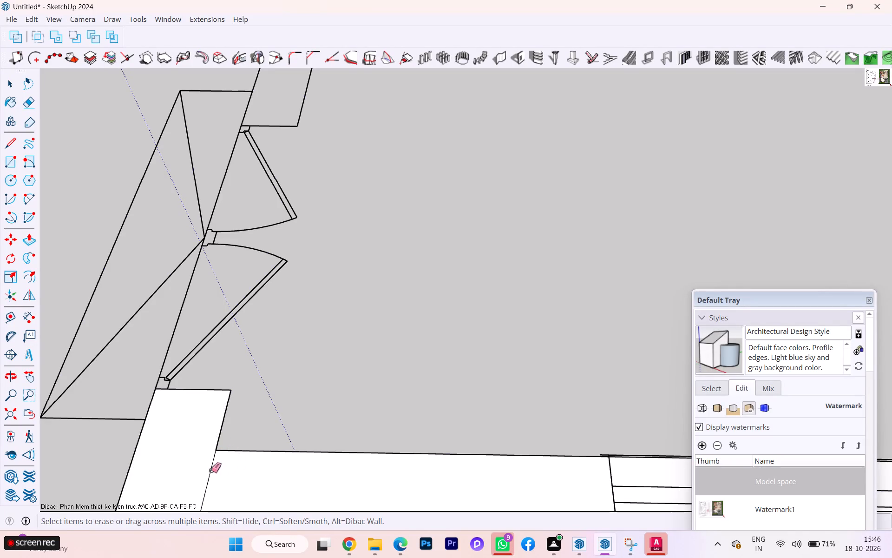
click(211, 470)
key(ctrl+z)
Erase the dividing edge between the door-side wall stub and the long windowed wall so they form one face.
key(space)
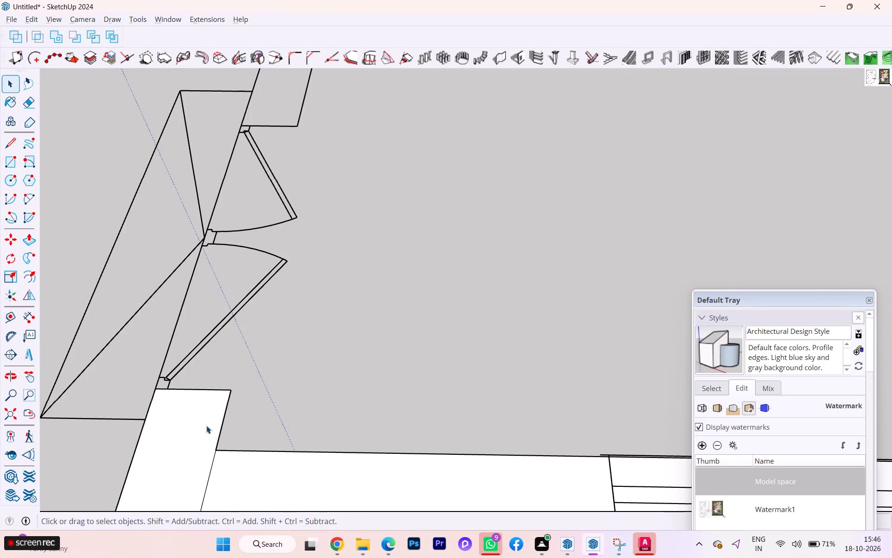
double_click(227, 465)
scroll(210, 420, down, 2)
scroll(210, 420, up, 1)
scroll(210, 420, down, 9)
scroll(216, 411, up, 2)
scroll(216, 411, down, 2)
scroll(216, 411, up, 2)
scroll(216, 411, down, 2)
click(248, 458)
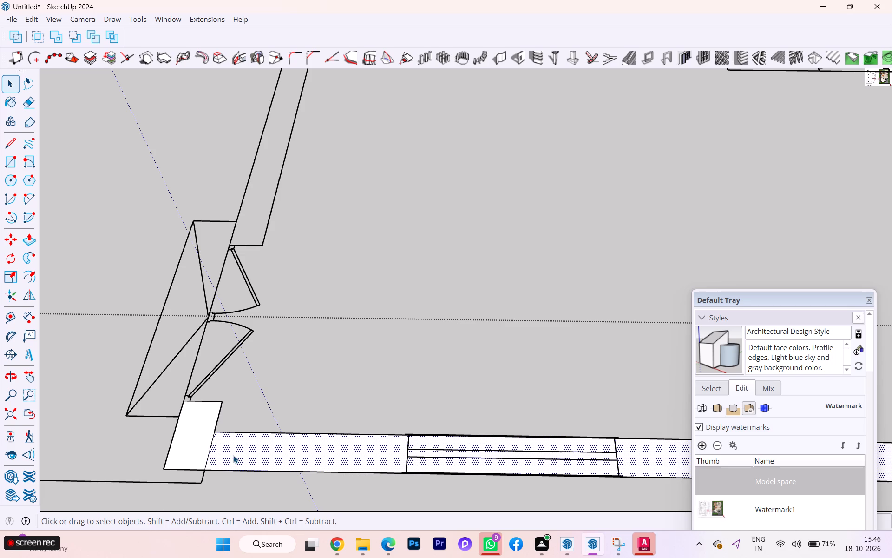
key(e)
click(208, 455)
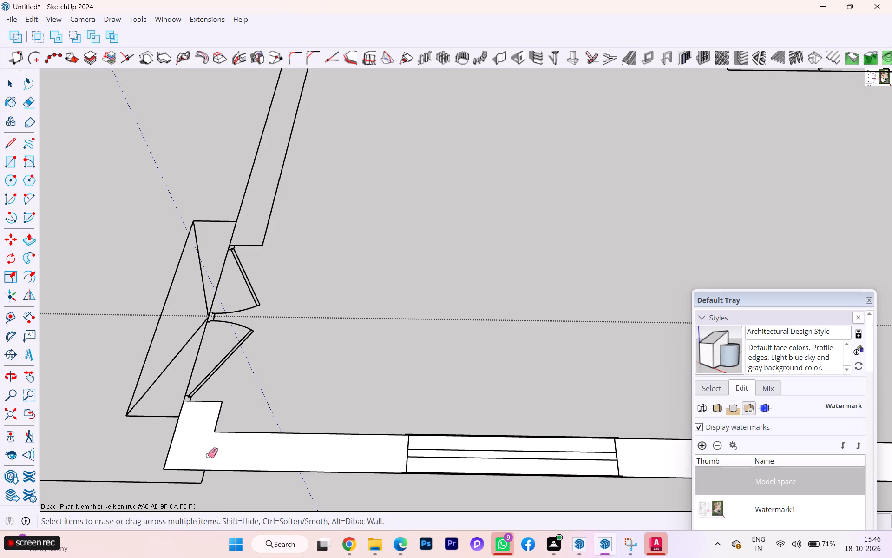
Erase the dividing edge at the corner where the long windowed wall opposite the stairs meets the end outer wall.
scroll(174, 423, down, 7)
scroll(127, 402, down, 12)
scroll(139, 407, up, 4)
scroll(139, 407, down, 3)
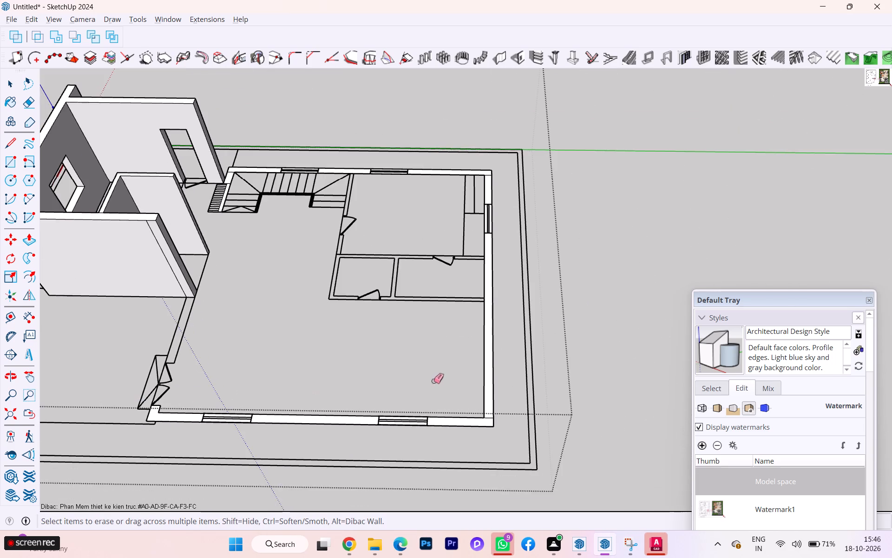
scroll(457, 389, up, 5)
click(492, 420)
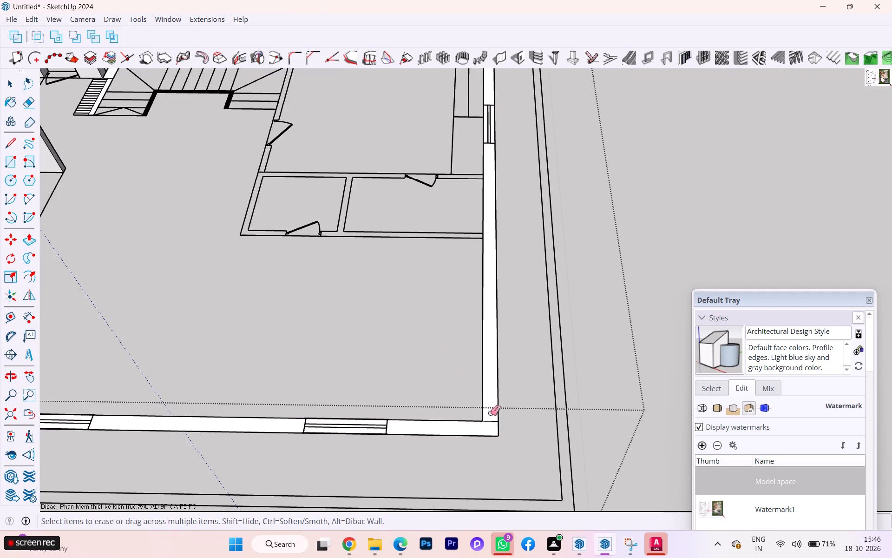
scroll(491, 413, up, 2)
scroll(491, 413, down, 1)
scroll(491, 413, up, 2)
click(487, 423)
scroll(472, 418, down, 2)
scroll(468, 421, up, 2)
scroll(465, 425, down, 3)
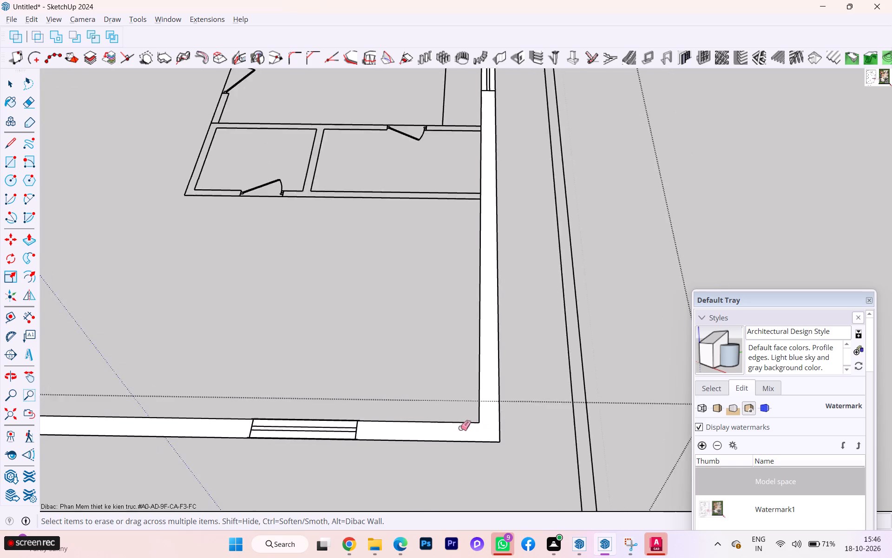
Erase the dividing edge at the corner where the end outer wall meets the stair-side outer wall.
scroll(460, 428, down, 5)
scroll(385, 412, up, 2)
scroll(385, 412, down, 2)
scroll(457, 190, up, 4)
scroll(457, 190, down, 2)
scroll(457, 189, up, 4)
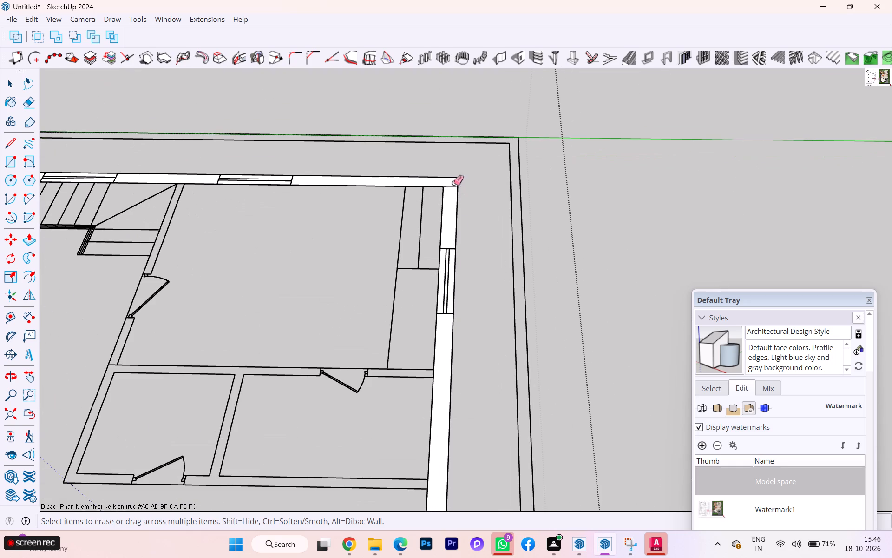
click(450, 187)
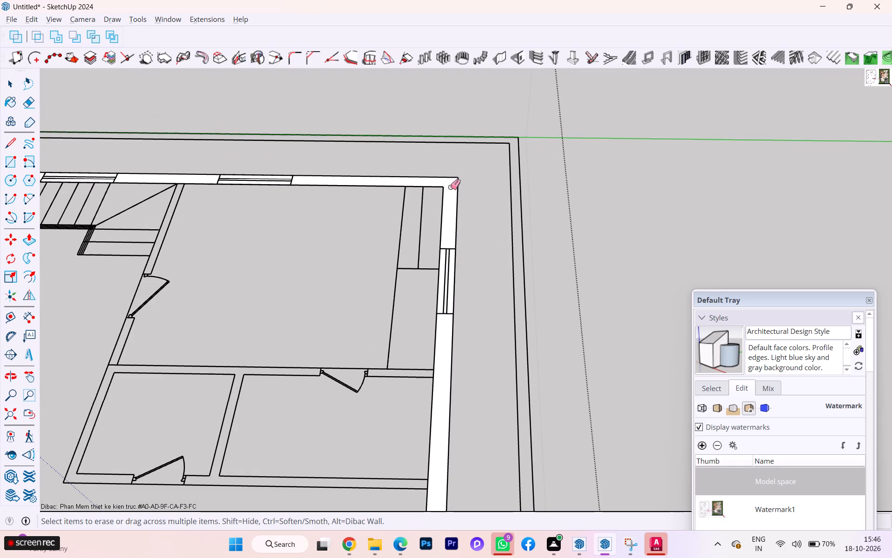
Erase the dividing edge at the stairwell corner between the short stair-head wall strip and the long stair-side wall.
scroll(450, 187, down, 7)
scroll(187, 186, up, 7)
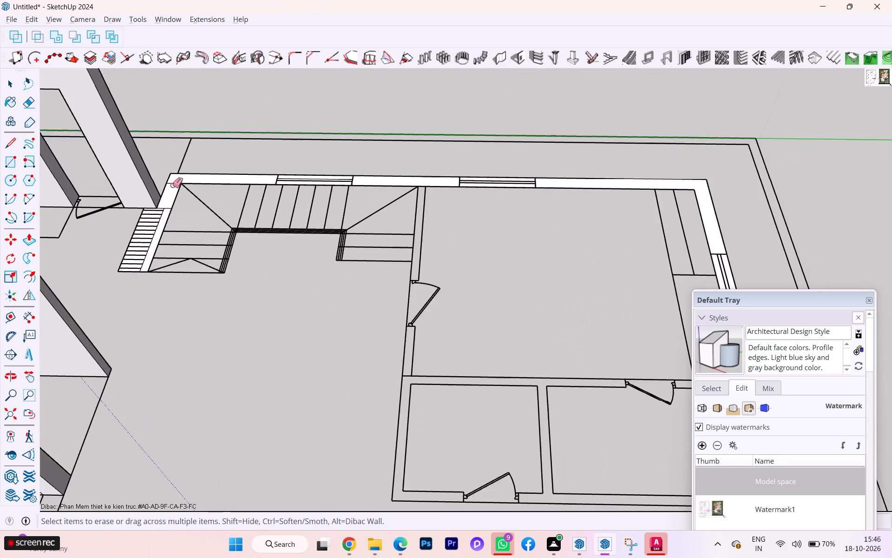
scroll(172, 185, up, 4)
click(173, 180)
click(172, 182)
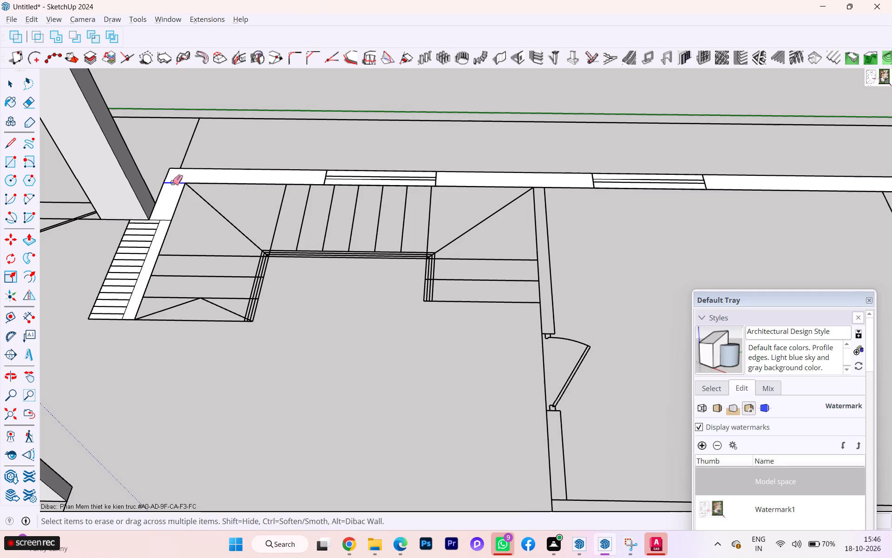
Delete the faces filling the narrow slatted strip beside the staircase, keeping its lines and the adjoining wall strip.
scroll(246, 185, down, 1)
scroll(460, 174, down, 3)
scroll(505, 175, up, 1)
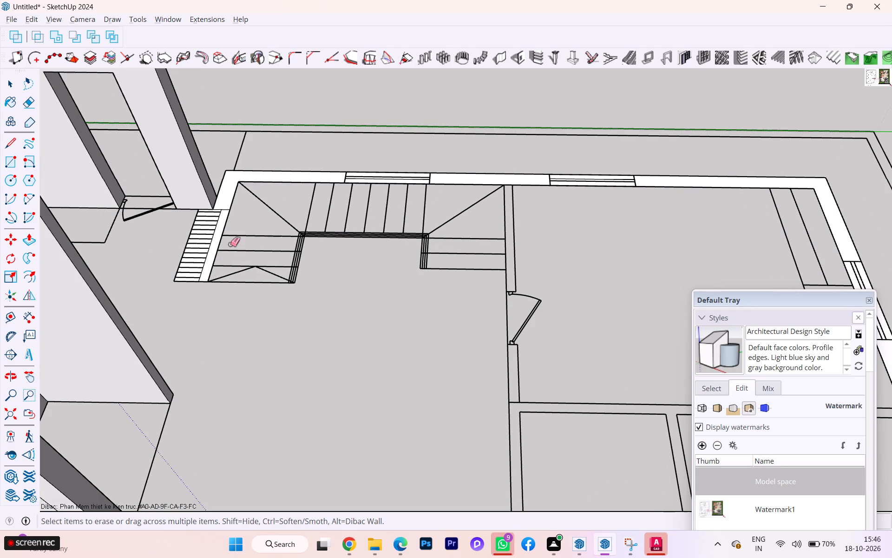
key(space)
scroll(215, 233, up, 2)
click(219, 230)
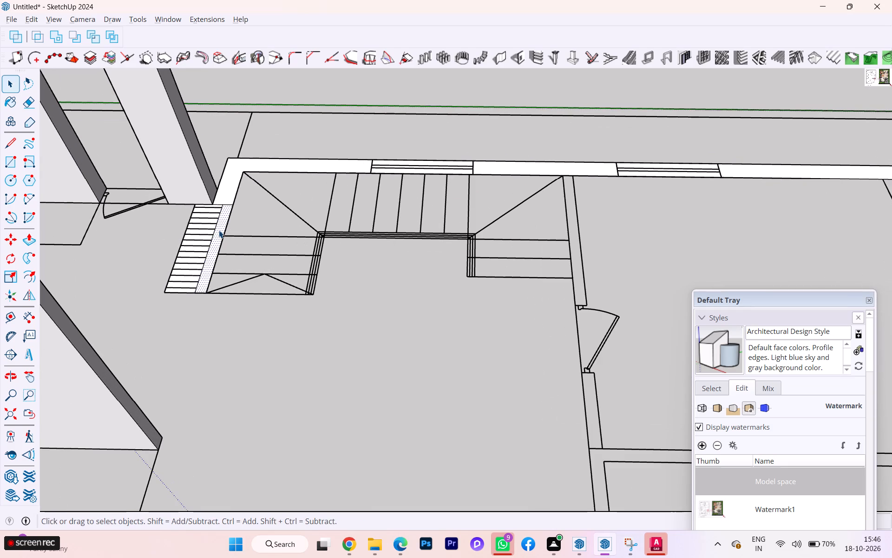
scroll(214, 221, up, 1)
scroll(214, 221, down, 2)
scroll(214, 221, up, 4)
drag(183, 195, 207, 233)
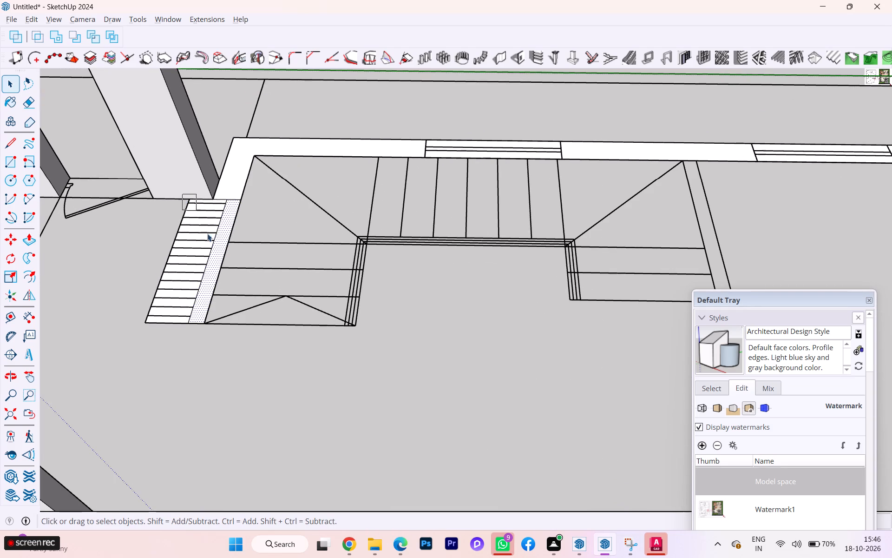
drag(207, 233, 197, 320)
drag(187, 328, 189, 210)
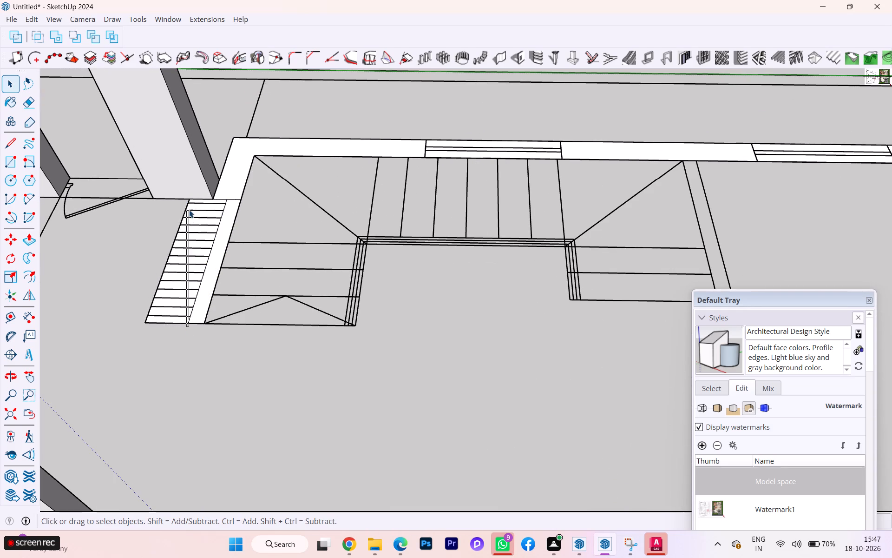
drag(189, 210, 189, 209)
click(200, 207)
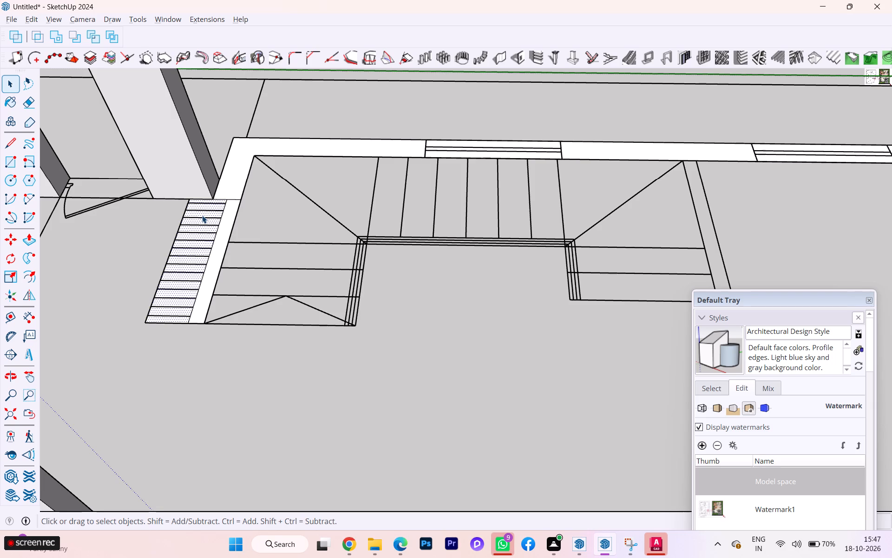
key(Delete)
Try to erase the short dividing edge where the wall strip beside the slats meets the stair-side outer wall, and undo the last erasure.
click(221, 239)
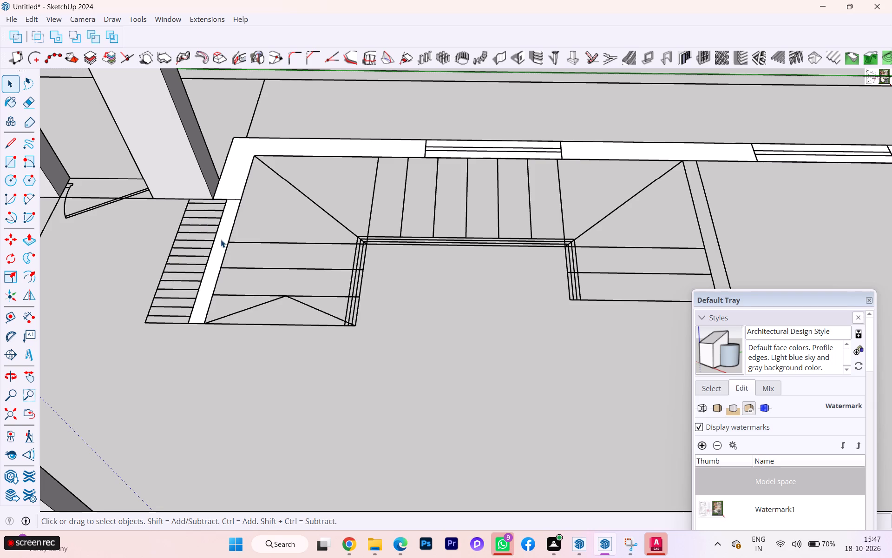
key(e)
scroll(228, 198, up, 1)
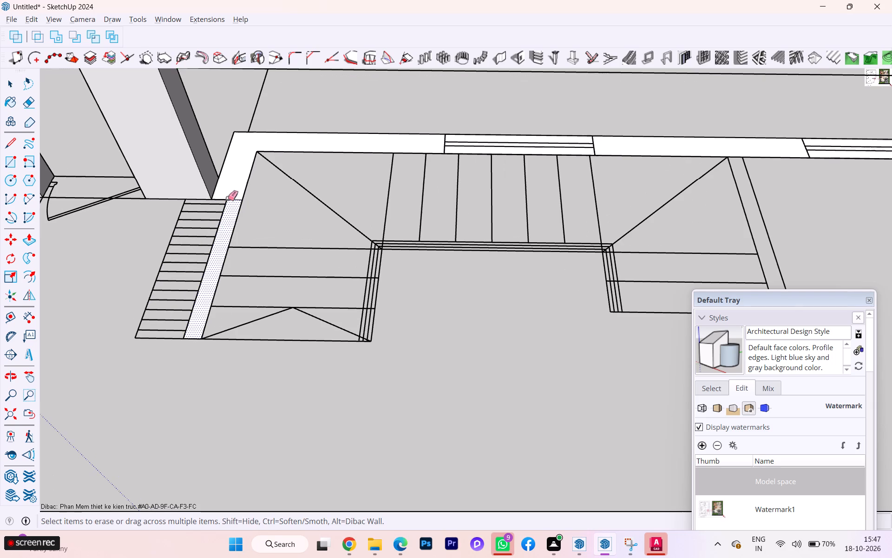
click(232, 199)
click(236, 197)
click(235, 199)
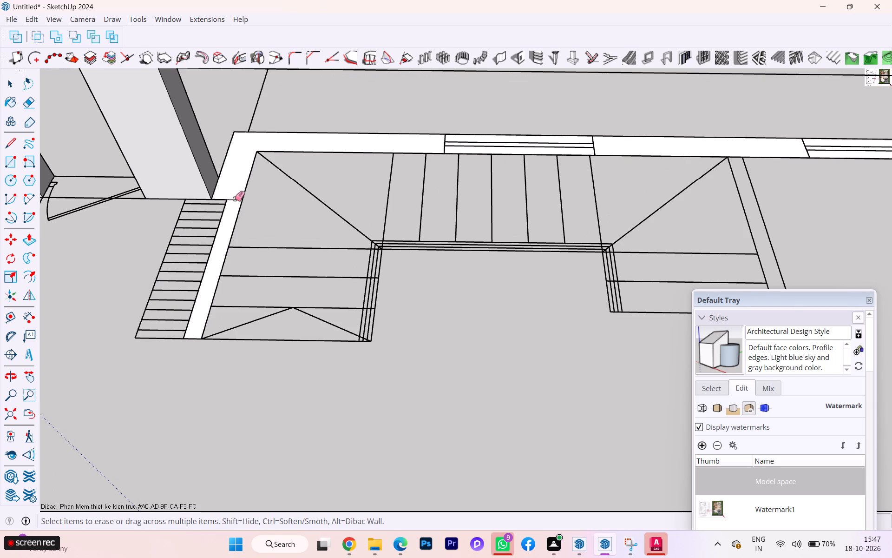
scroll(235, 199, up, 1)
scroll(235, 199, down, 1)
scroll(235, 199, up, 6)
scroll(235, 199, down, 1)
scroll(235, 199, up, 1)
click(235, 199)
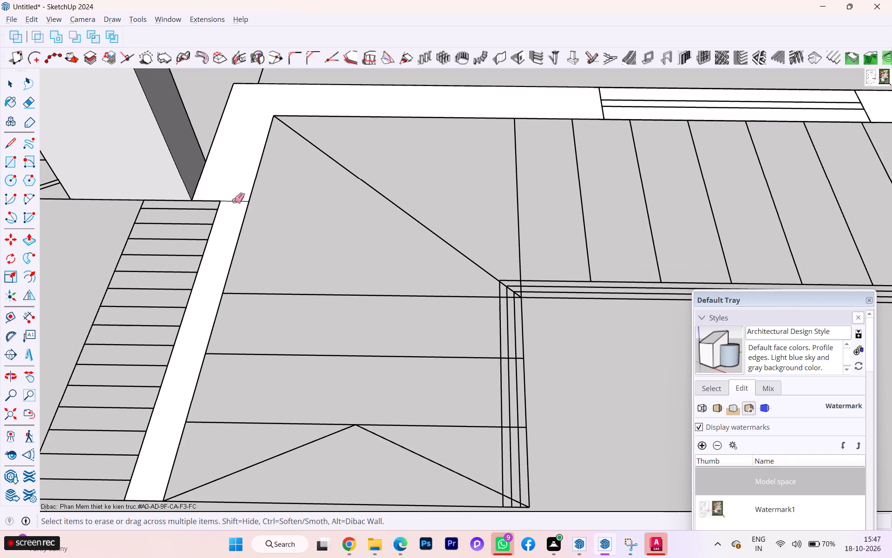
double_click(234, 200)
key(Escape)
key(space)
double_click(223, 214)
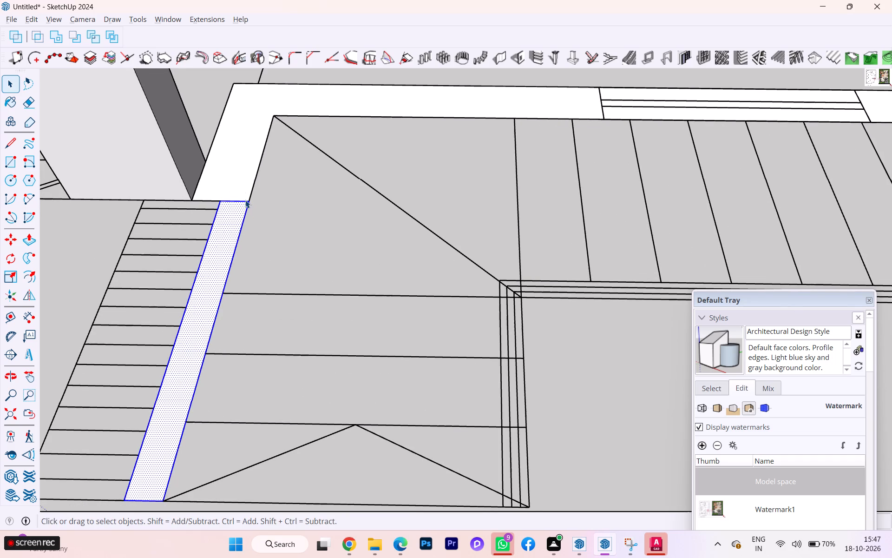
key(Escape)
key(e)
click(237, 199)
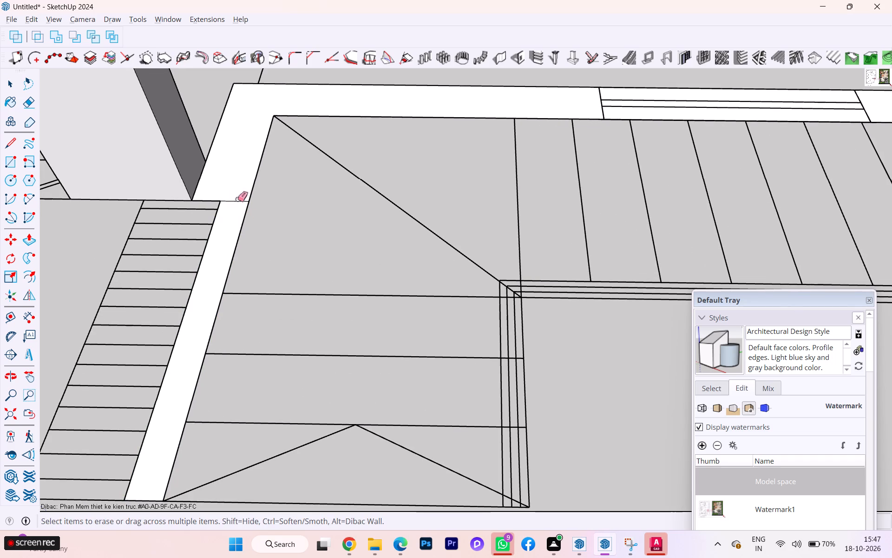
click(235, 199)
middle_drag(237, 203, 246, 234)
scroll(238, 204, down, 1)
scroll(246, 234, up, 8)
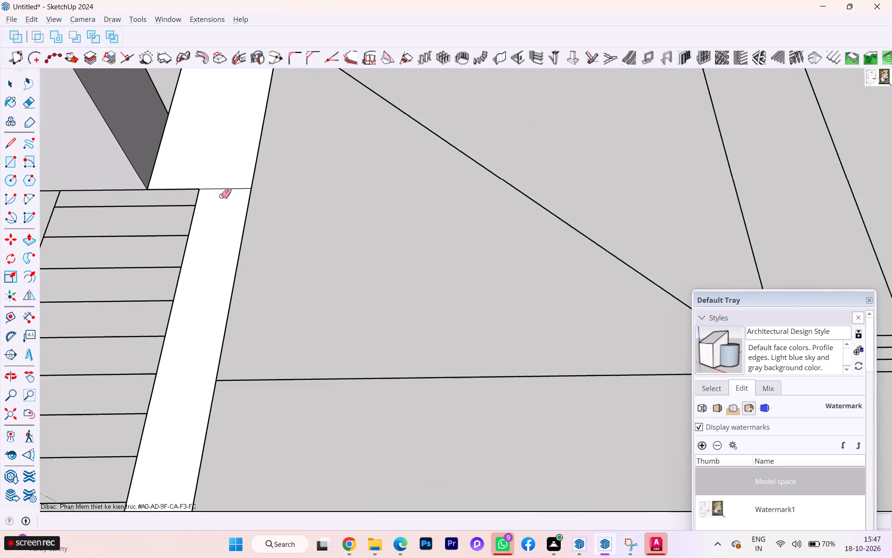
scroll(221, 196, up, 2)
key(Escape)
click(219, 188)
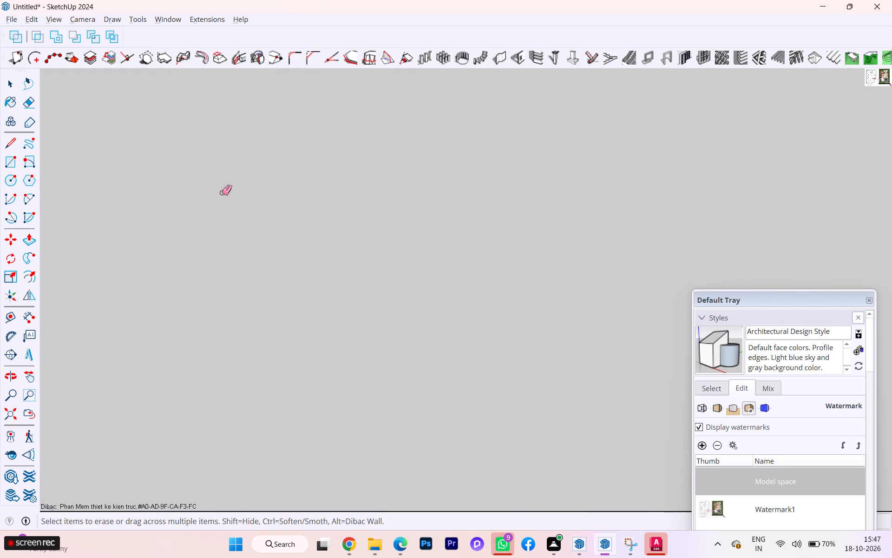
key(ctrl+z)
Erase the short dividing edge where the wall strip beside the slats meets the stair-side outer wall corner.
key(space)
double_click(222, 193)
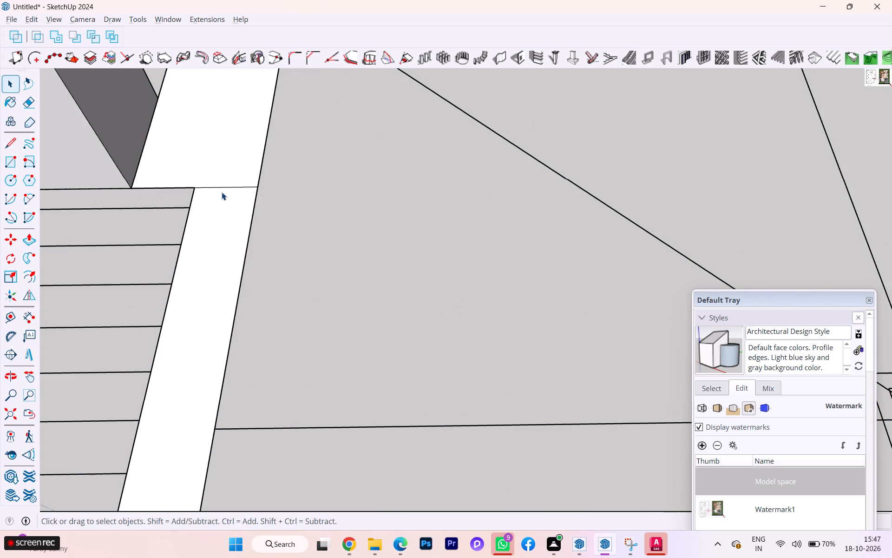
key(e)
click(223, 186)
drag(223, 186, 213, 184)
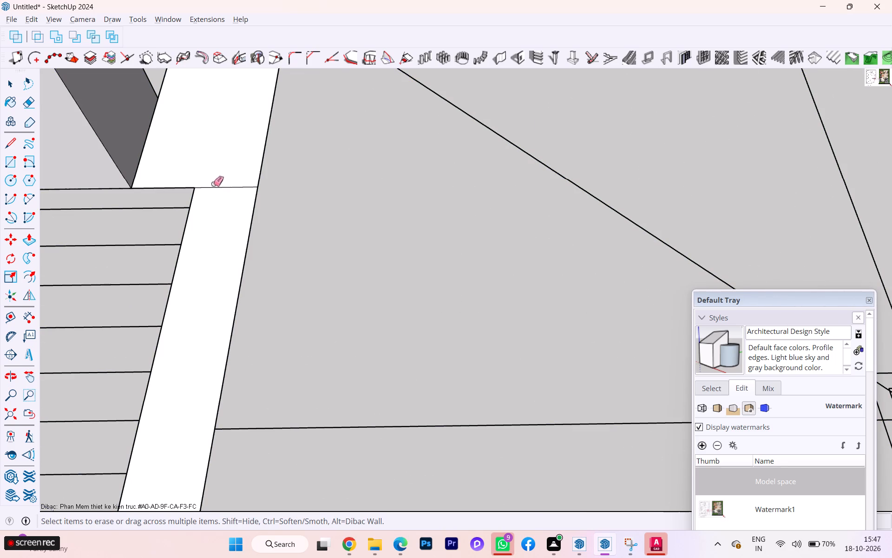
drag(213, 184, 213, 180)
drag(213, 179, 230, 214)
scroll(241, 203, down, 4)
scroll(242, 206, up, 1)
key(Escape)
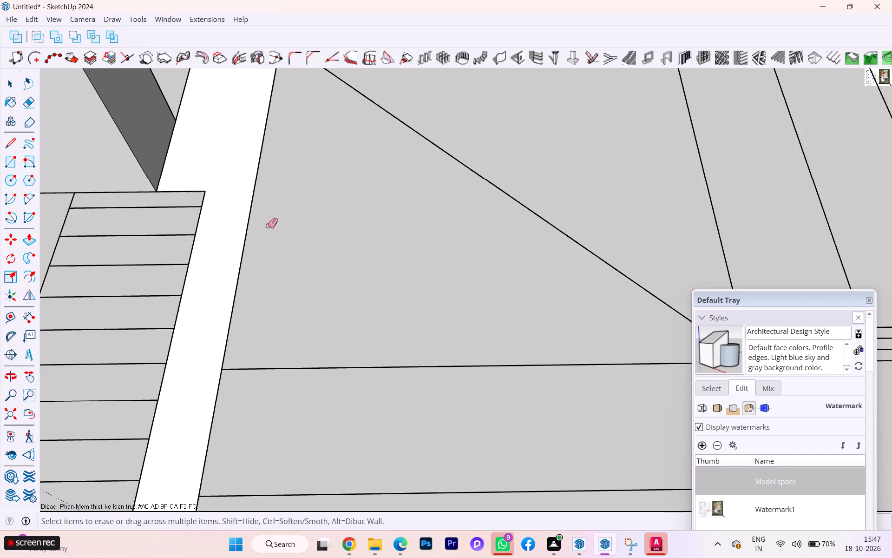
click(268, 226)
Make a group from the continuous outer wall face and its bounding edges around the large room and staircase.
scroll(243, 205, down, 1)
scroll(243, 205, up, 3)
scroll(243, 205, down, 2)
scroll(243, 206, up, 1)
scroll(243, 206, down, 2)
scroll(243, 206, up, 1)
scroll(243, 206, down, 4)
key(space)
scroll(247, 216, down, 2)
scroll(247, 216, up, 2)
scroll(247, 216, down, 2)
scroll(247, 216, up, 1)
scroll(247, 217, down, 3)
scroll(247, 217, up, 2)
scroll(247, 217, down, 2)
scroll(243, 213, up, 2)
scroll(243, 213, down, 3)
scroll(243, 213, up, 2)
scroll(243, 213, down, 1)
scroll(243, 213, up, 1)
scroll(243, 213, down, 10)
scroll(243, 213, down, 15)
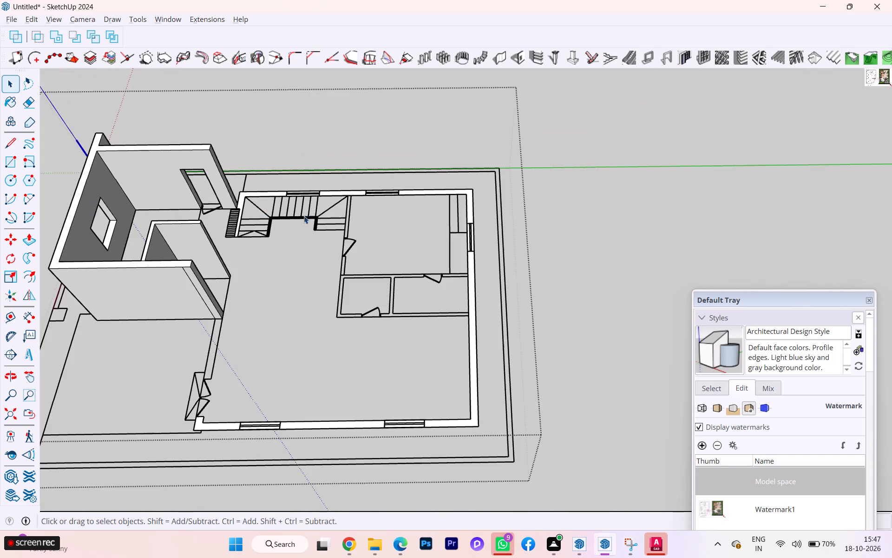
click(472, 294)
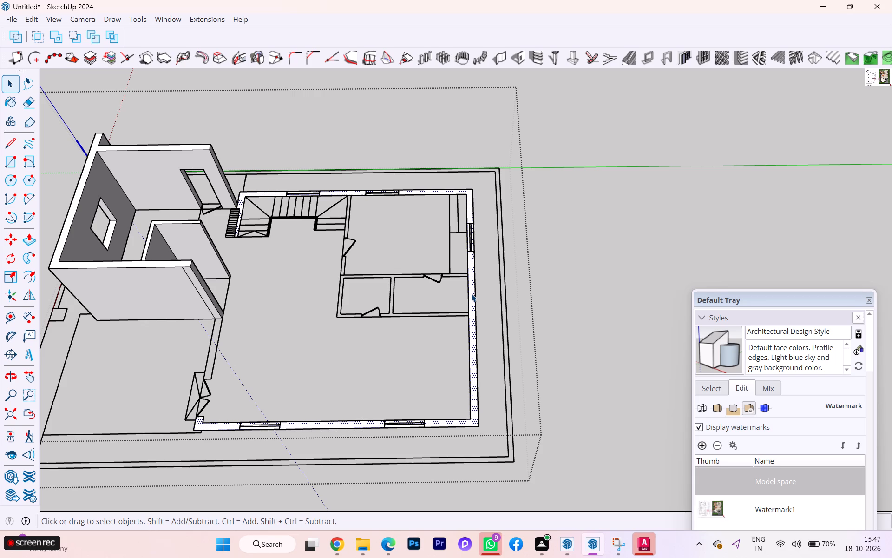
double_click(472, 294)
right_click(472, 294)
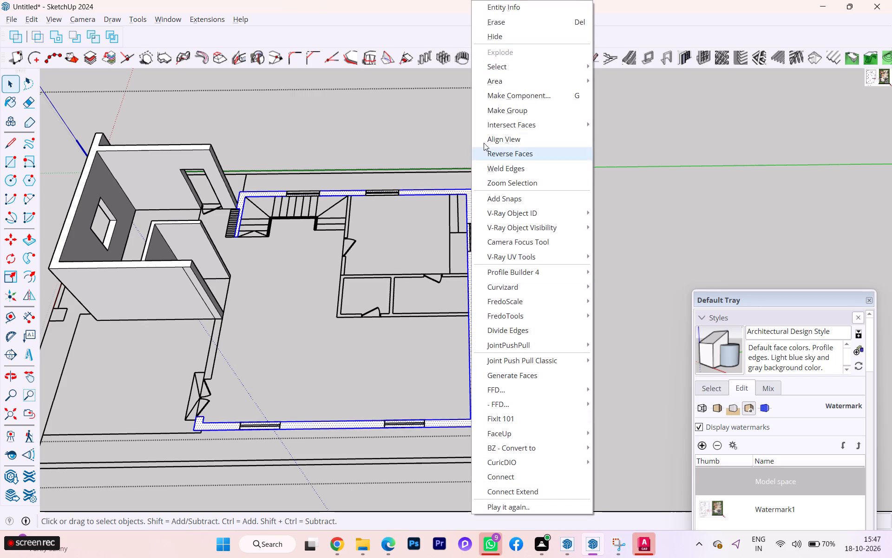
click(508, 111)
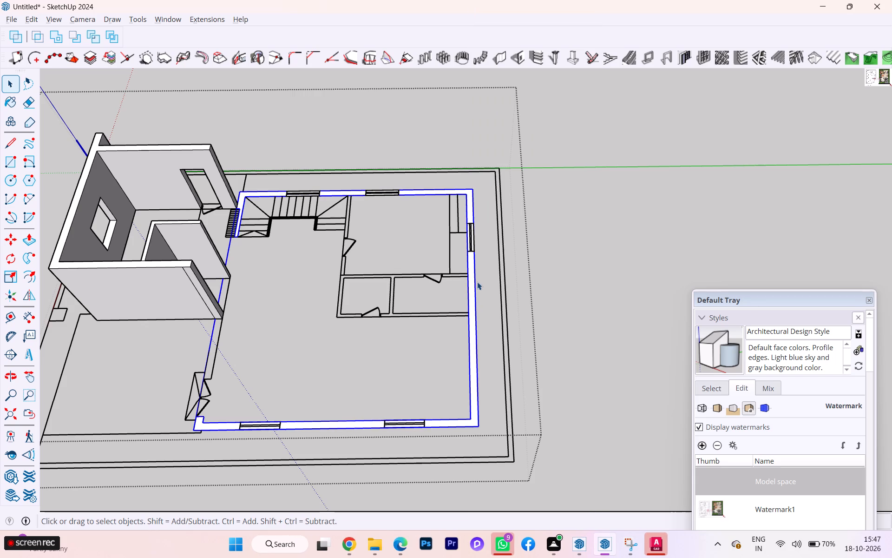
Inside the new outer wall group, extrude the wall face upward 10' and leave the group.
double_click(473, 292)
click(472, 295)
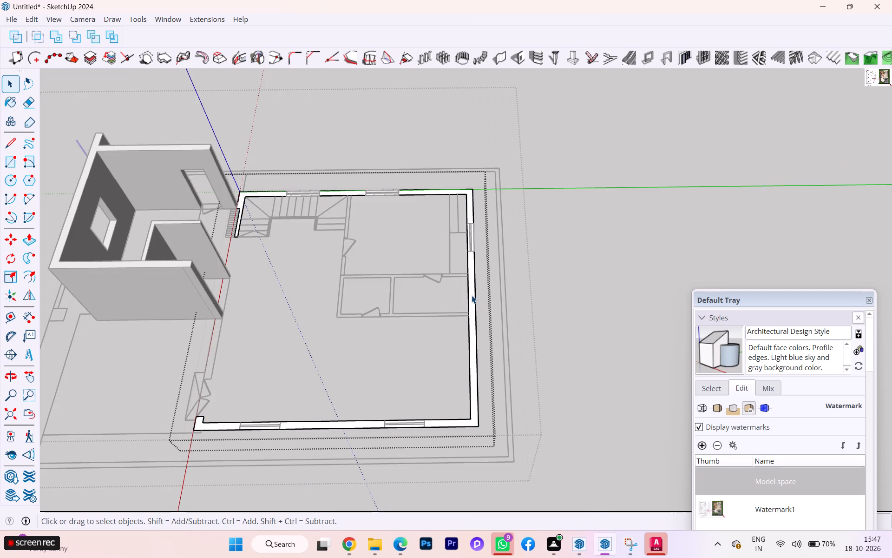
key(p)
click(472, 295)
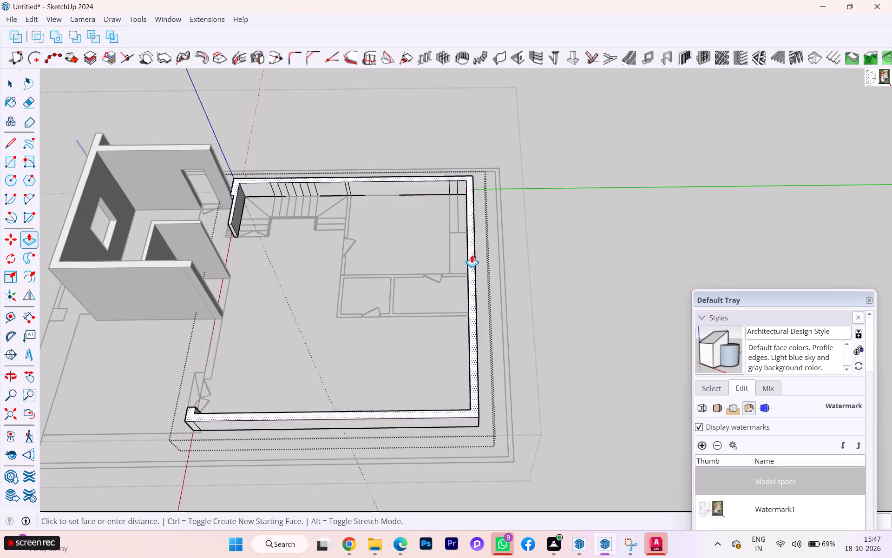
text(10')
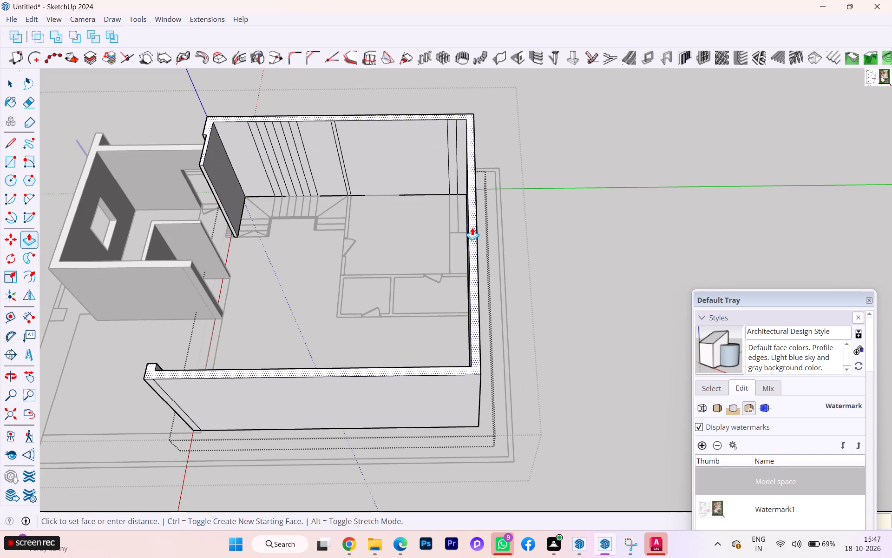
key(Return)
key(Escape)
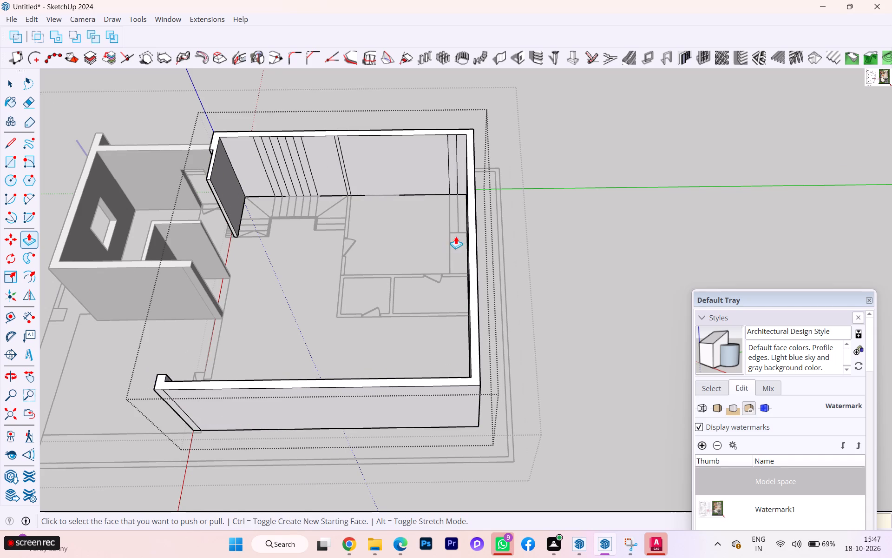
key(space)
click(551, 234)
Collapse the Styles and Materials sections and reposition the floating tray to bring the tag list into view.
scroll(747, 413, down, 1)
scroll(747, 413, up, 2)
scroll(746, 415, down, 2)
scroll(745, 416, up, 1)
scroll(745, 416, down, 1)
scroll(732, 402, up, 1)
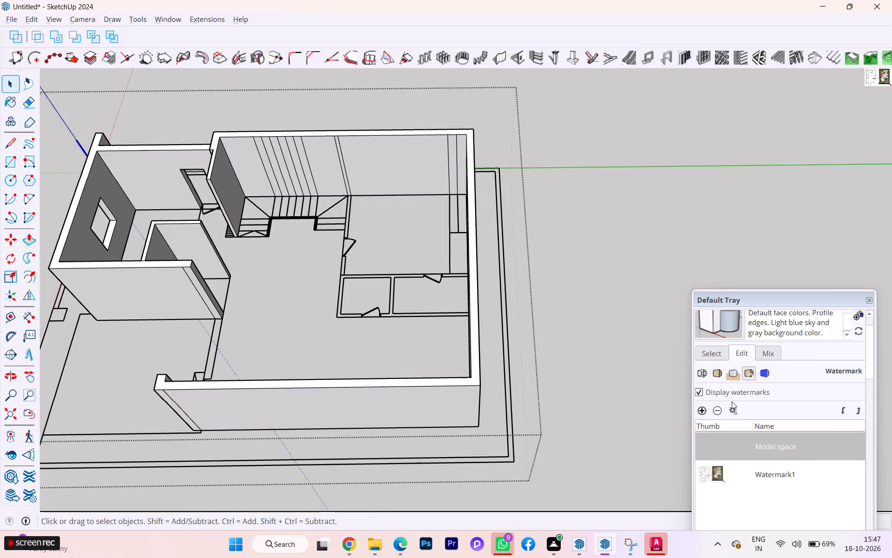
scroll(725, 395, up, 3)
click(702, 317)
scroll(704, 336, down, 2)
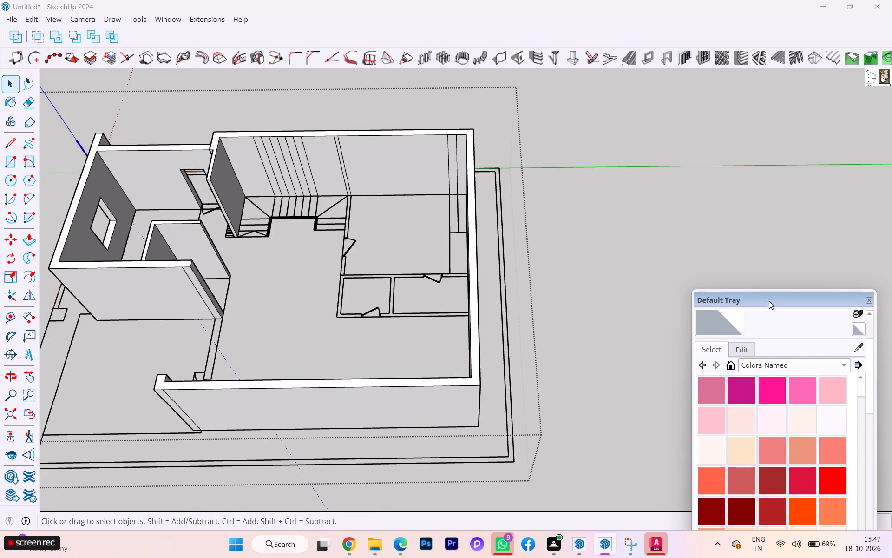
drag(786, 301, 756, 186)
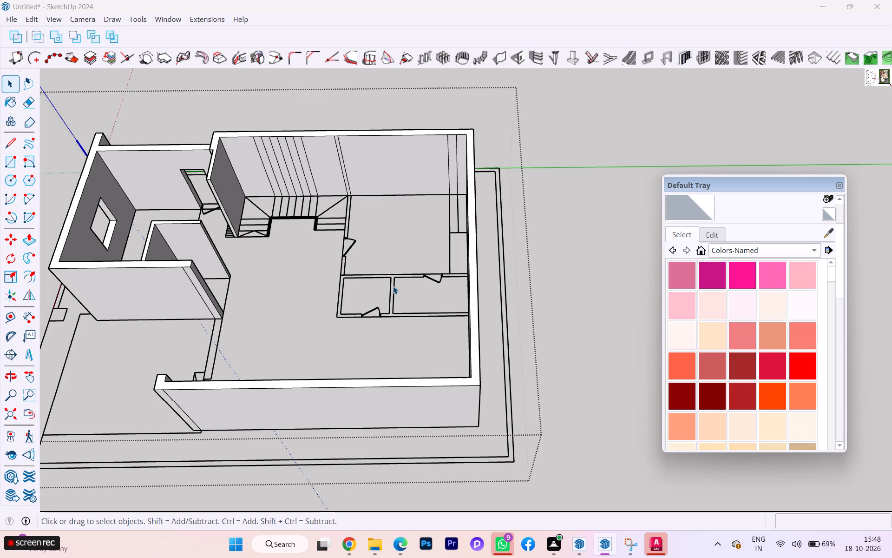
scroll(768, 296, up, 1)
scroll(768, 296, down, 3)
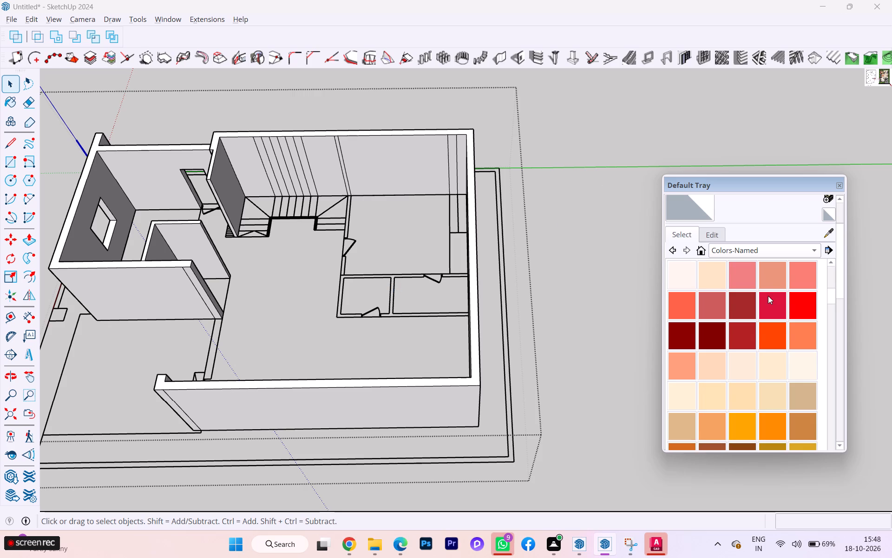
scroll(691, 221, up, 5)
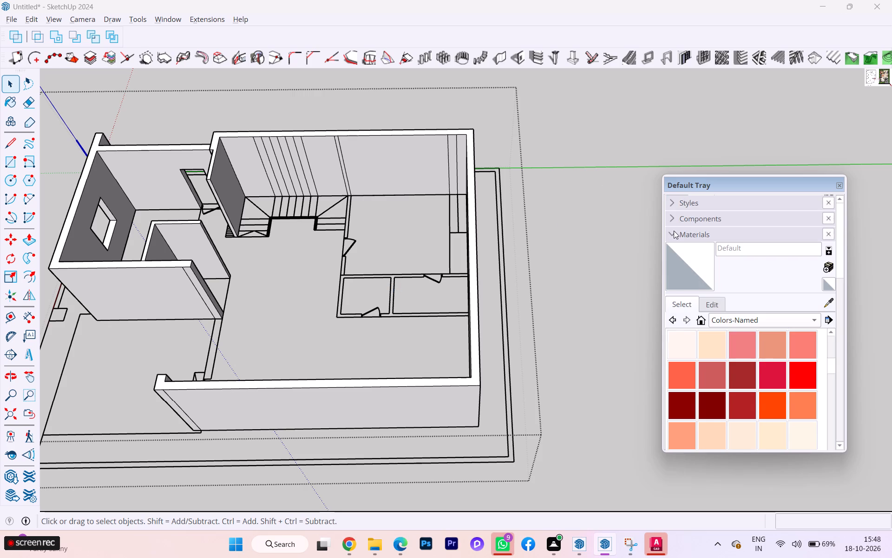
click(674, 231)
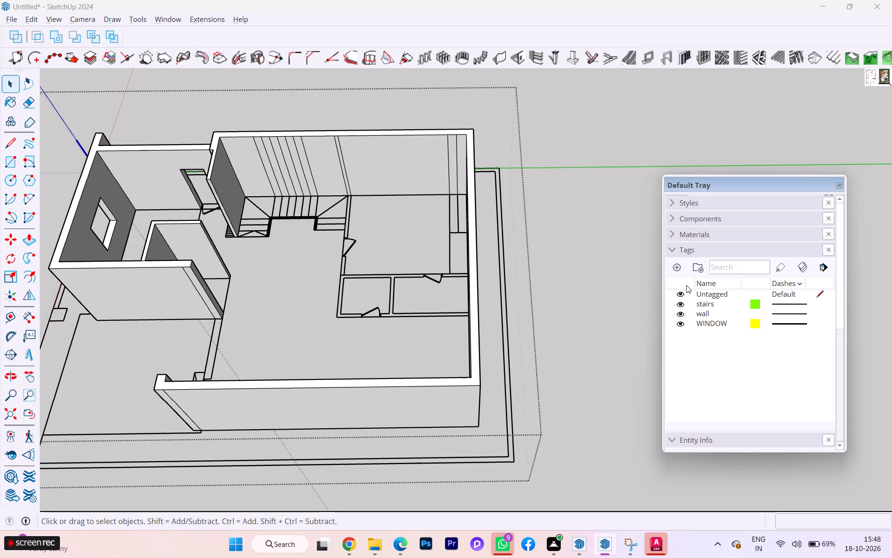
Switch the wall tag's visibility off and on to check which geometry it controls, leaving it visible.
click(682, 311)
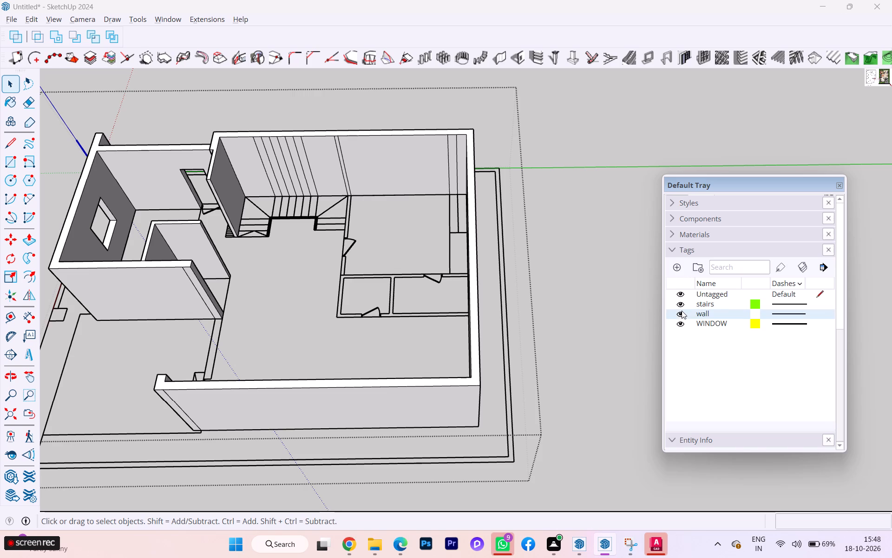
click(682, 311)
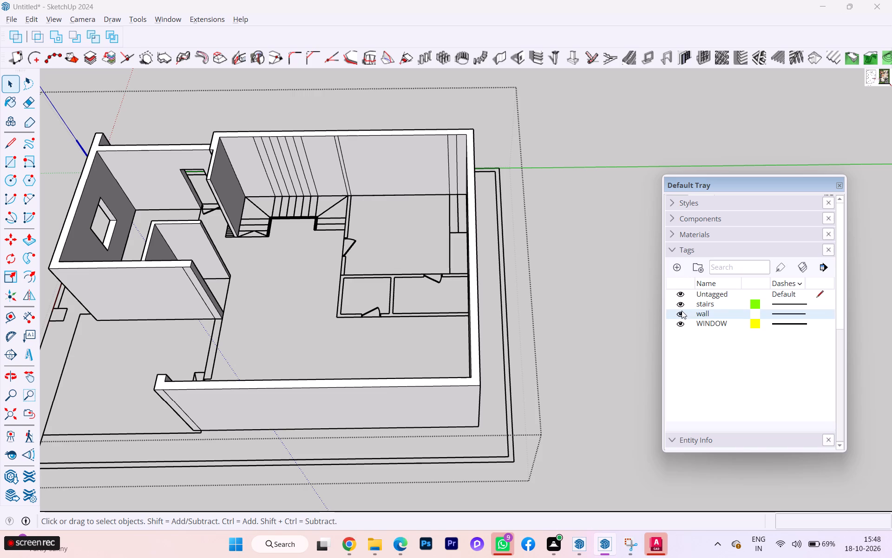
click(682, 311)
click(682, 311)
click(682, 311)
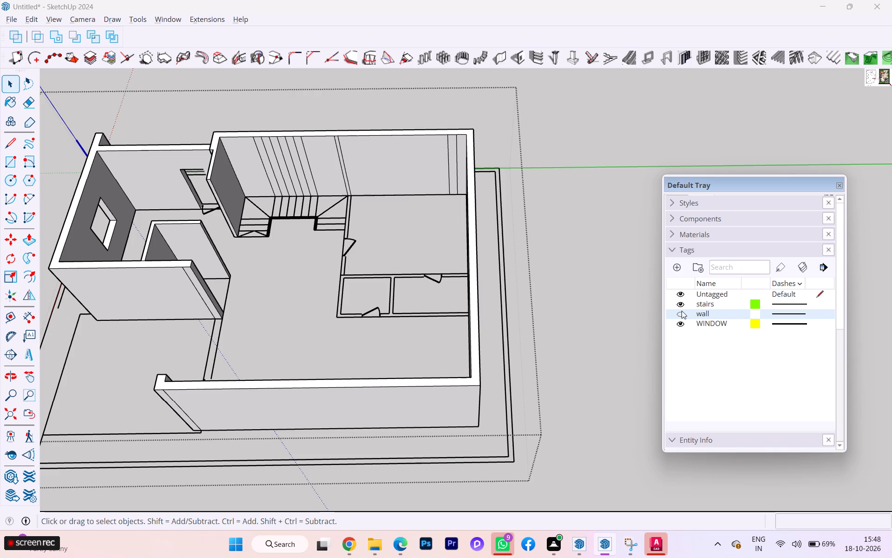
click(682, 311)
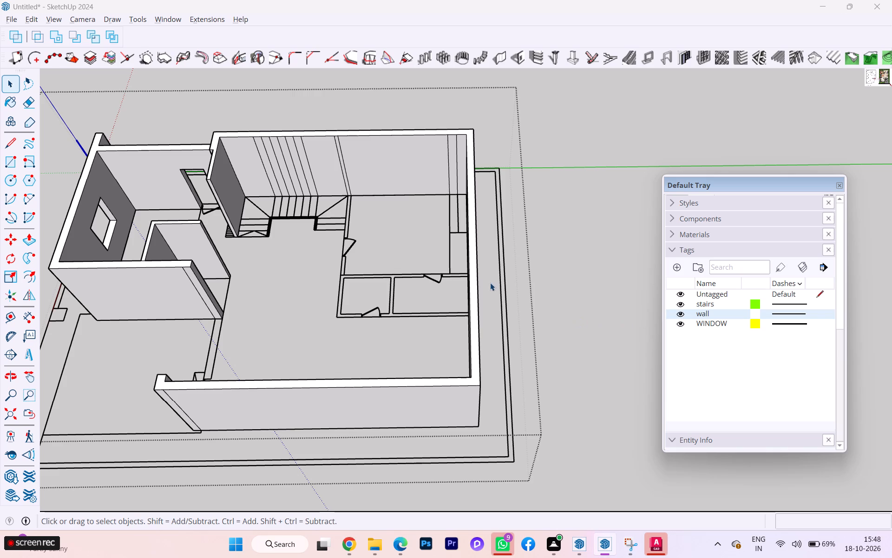
Add a new tag named outer wall.
click(677, 265)
key(BackSpace)
key(BackSpace)
key(BackSpace)
key(BackSpace)
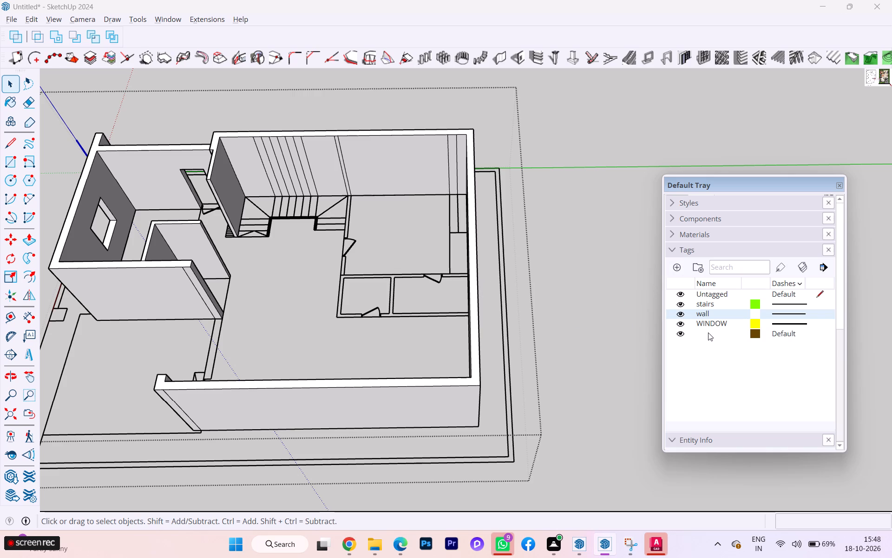
text(outer wall)
click(641, 365)
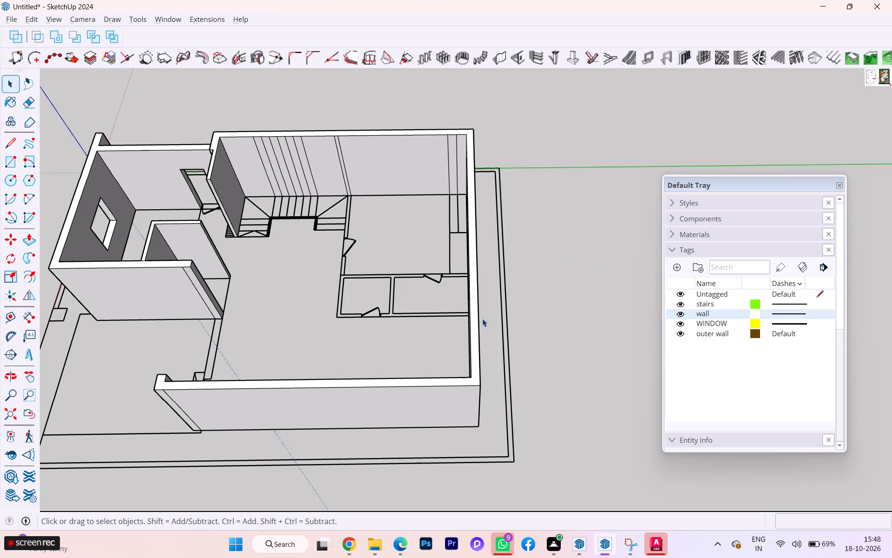
Open the imported plan component and assign the large extruded outer wall group to the outer wall tag.
click(478, 329)
double_click(472, 349)
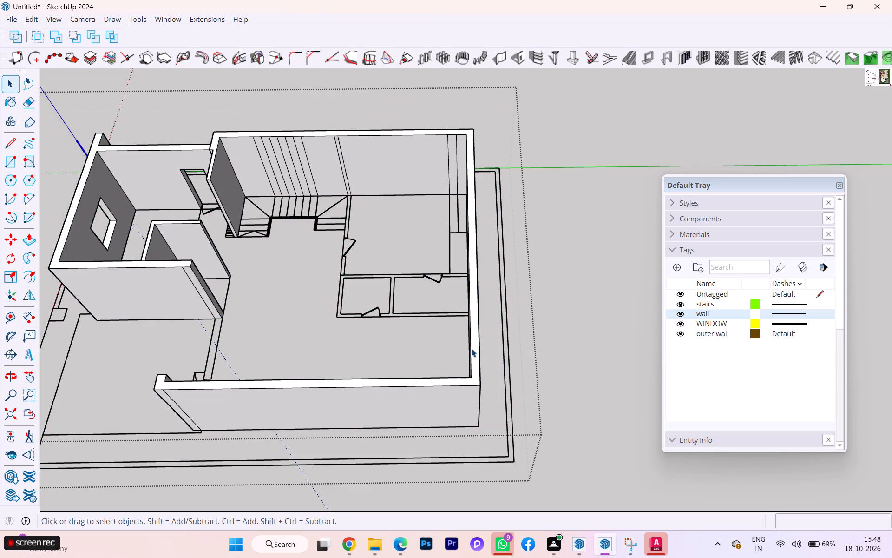
click(471, 347)
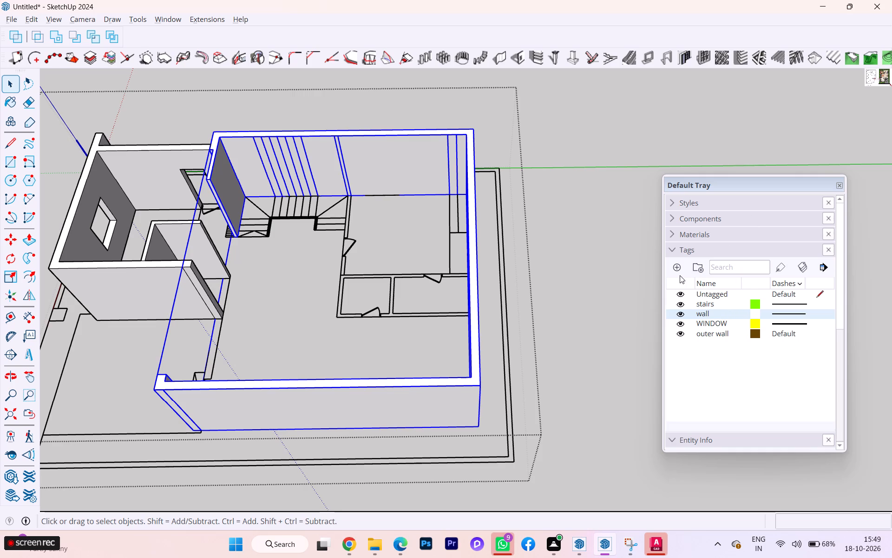
scroll(689, 330, down, 2)
click(780, 405)
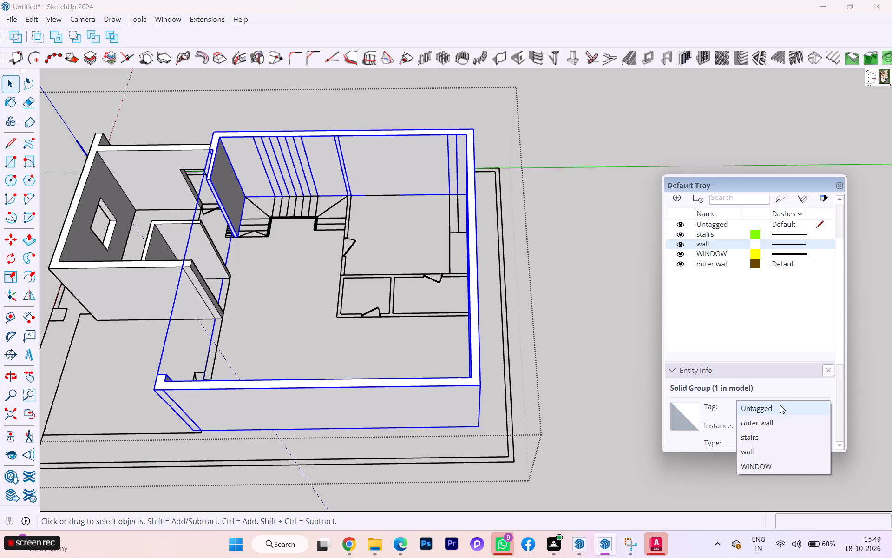
click(779, 424)
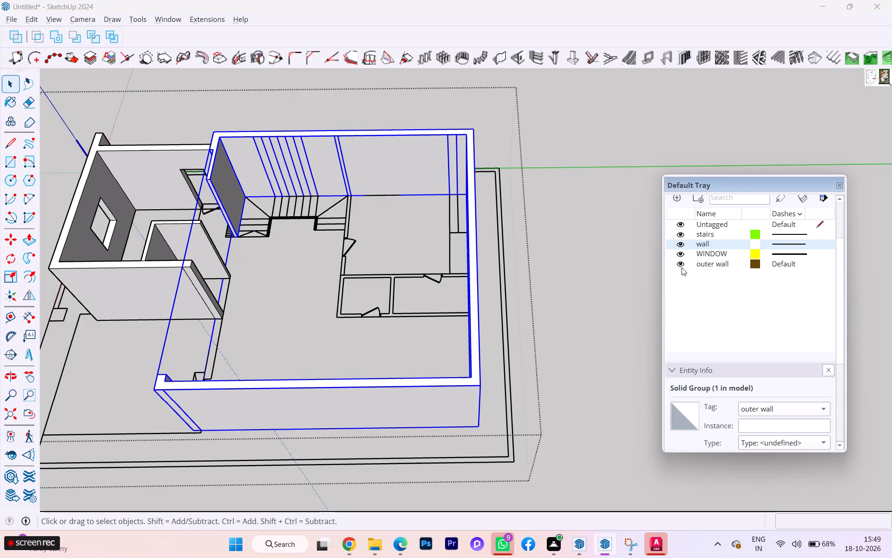
Switch the outer wall tag's visibility off and on repeatedly to check which geometry it controls, leaving it visible.
click(682, 267)
click(682, 266)
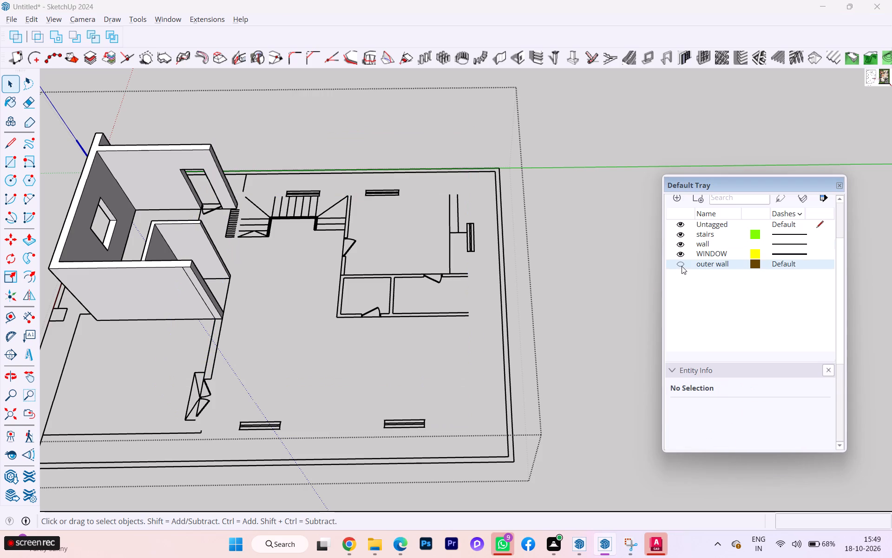
click(682, 266)
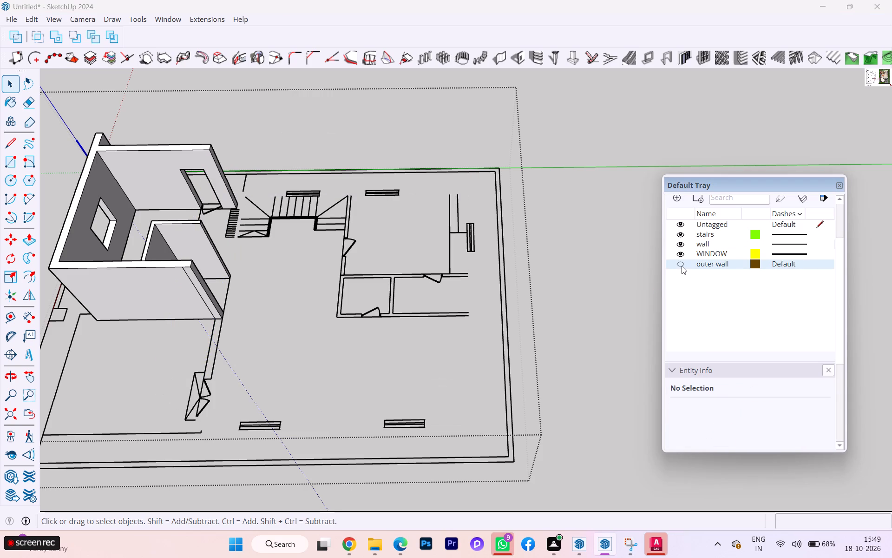
click(682, 266)
click(682, 266)
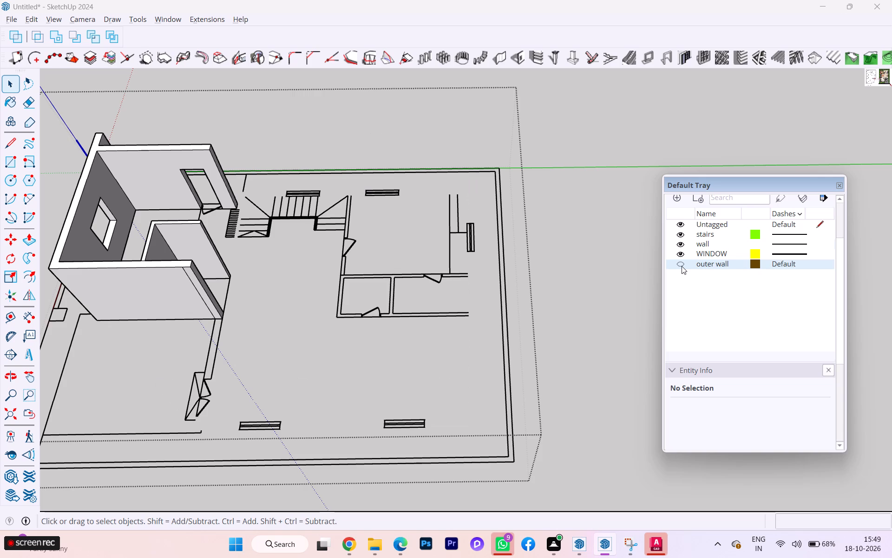
click(682, 266)
click(519, 288)
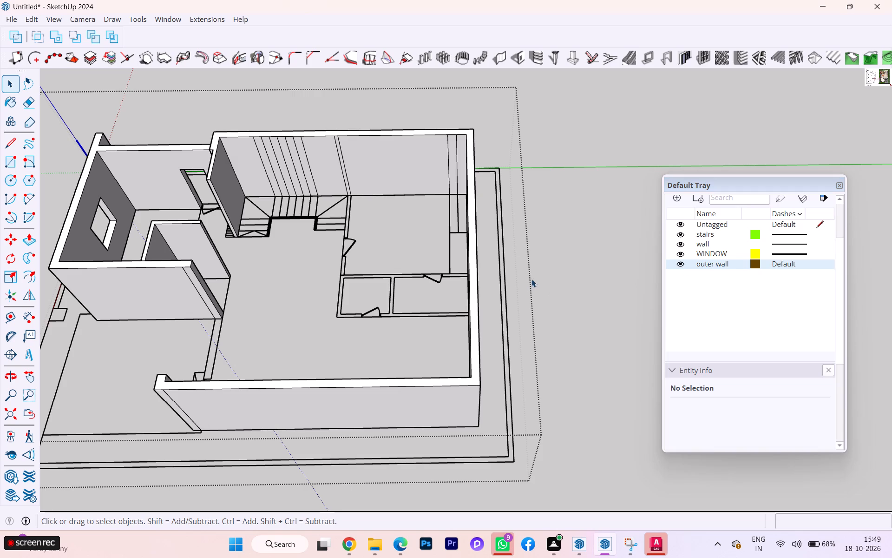
key(Escape)
scroll(465, 322, down, 2)
middle_drag(465, 322, 598, 286)
click(419, 398)
triple_click(420, 395)
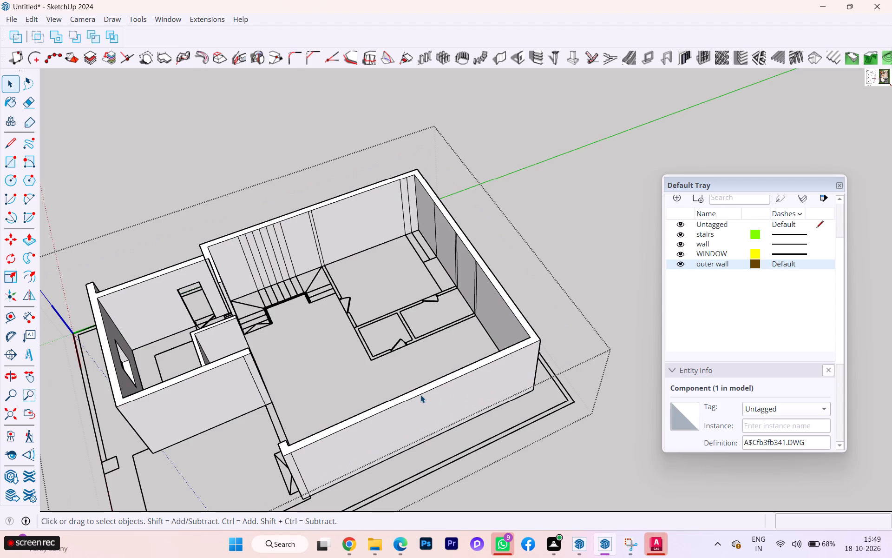
click(680, 266)
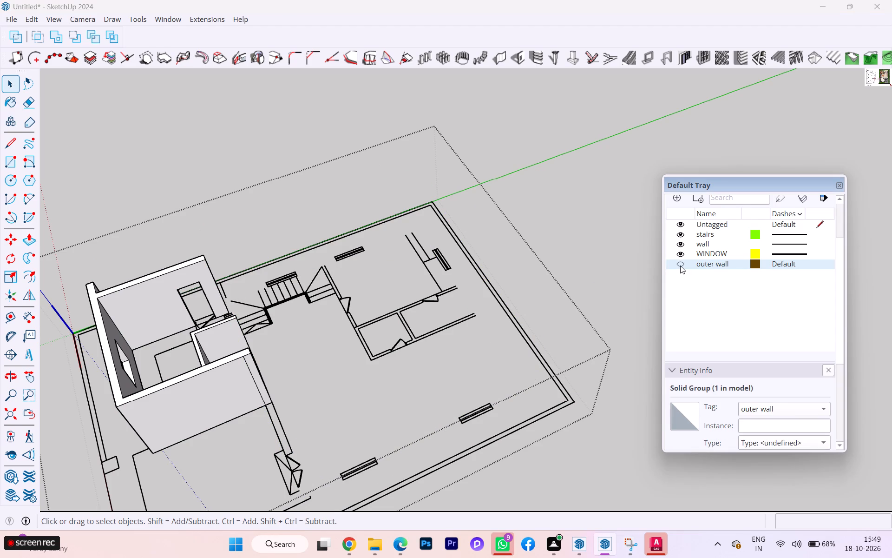
click(679, 264)
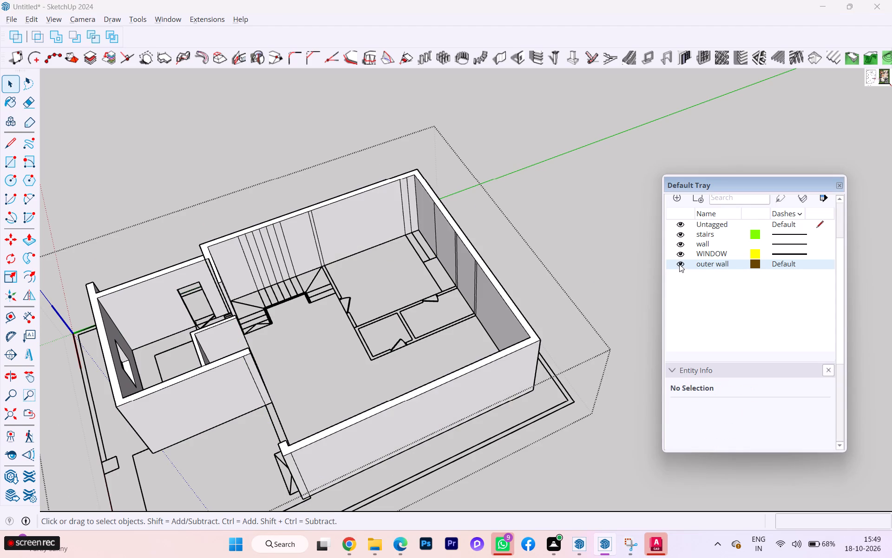
click(679, 264)
click(679, 264)
click(679, 264)
click(679, 264)
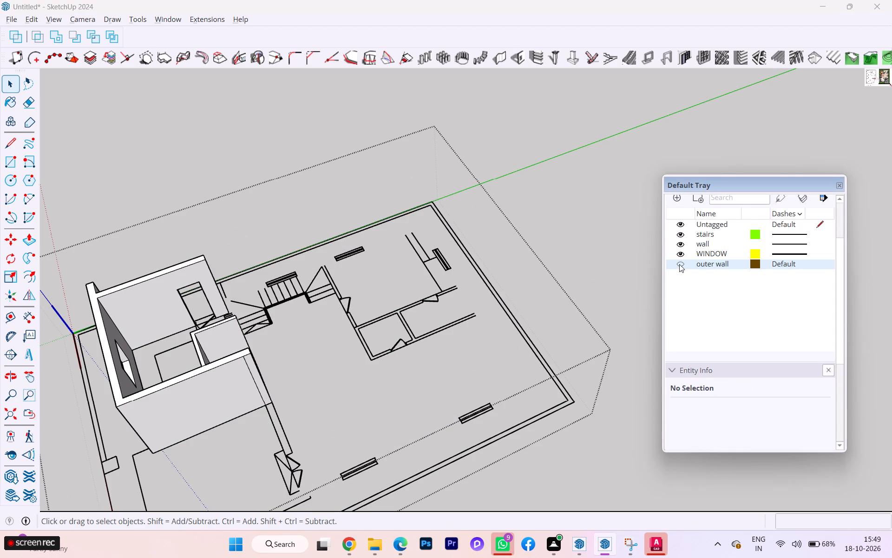
click(679, 264)
click(679, 264)
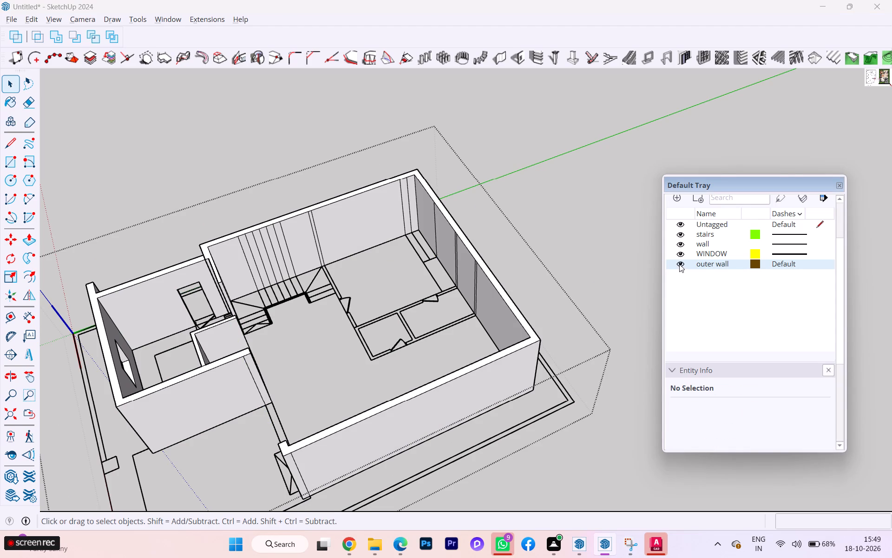
key(Escape)
click(520, 365)
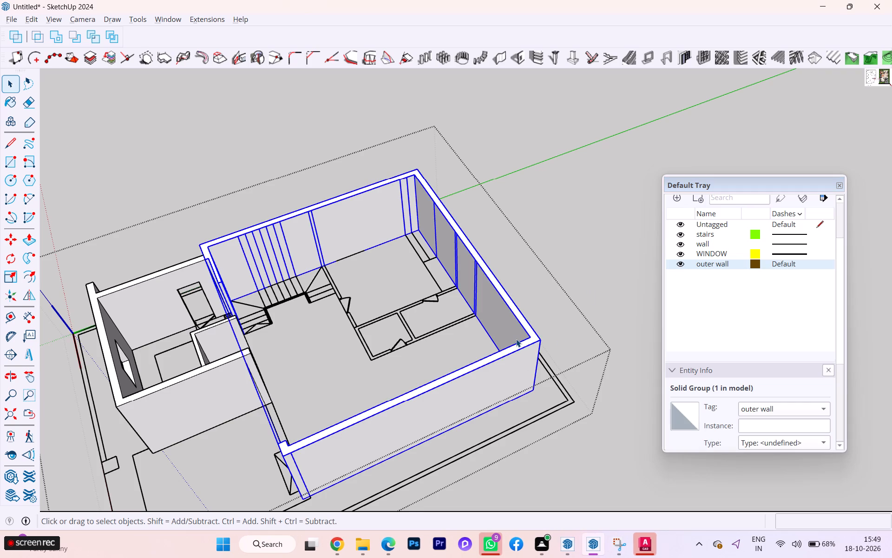
click(680, 260)
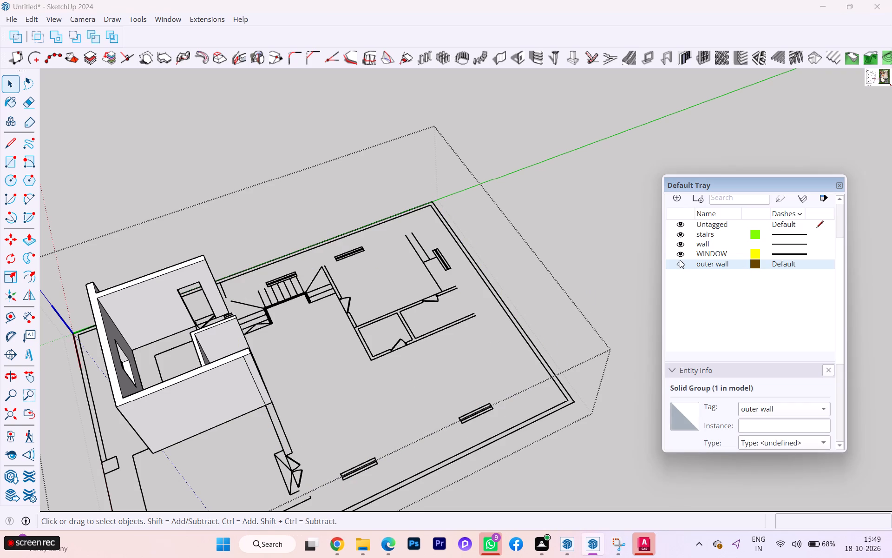
click(680, 260)
click(680, 260)
click(680, 260)
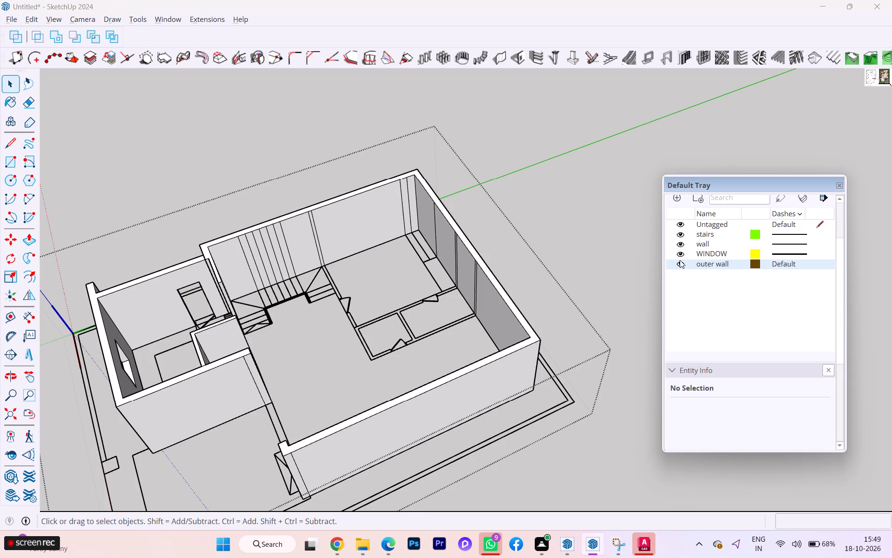
key(Escape)
Inside the outer wall group, erase the extra vertical edges on the inner face of the long wall beside the stairs.
scroll(382, 312, down, 1)
middle_drag(382, 316, 548, 315)
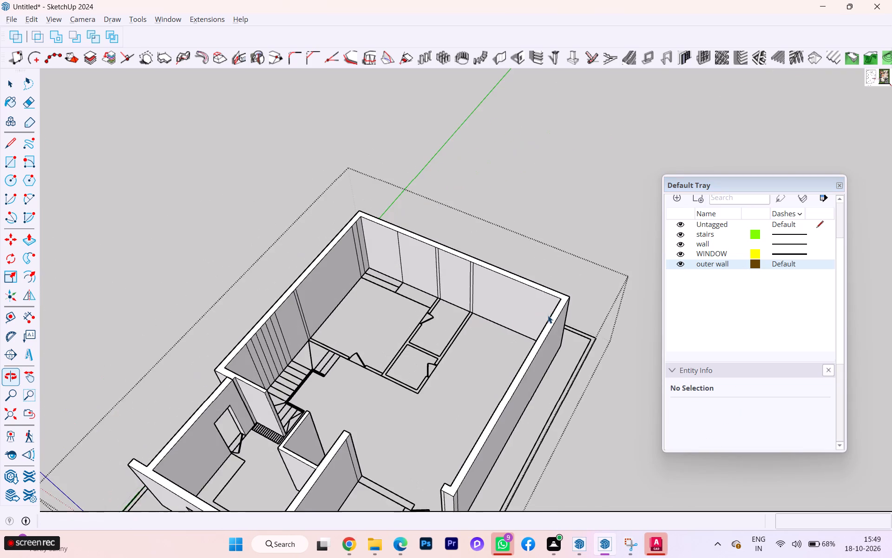
scroll(401, 330, up, 3)
scroll(293, 348, up, 1)
double_click(239, 348)
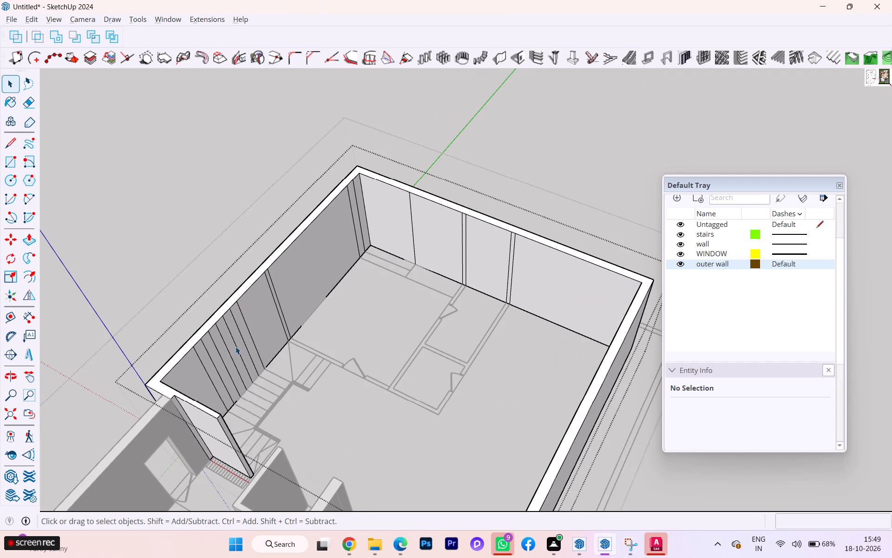
key(e)
drag(292, 286, 266, 311)
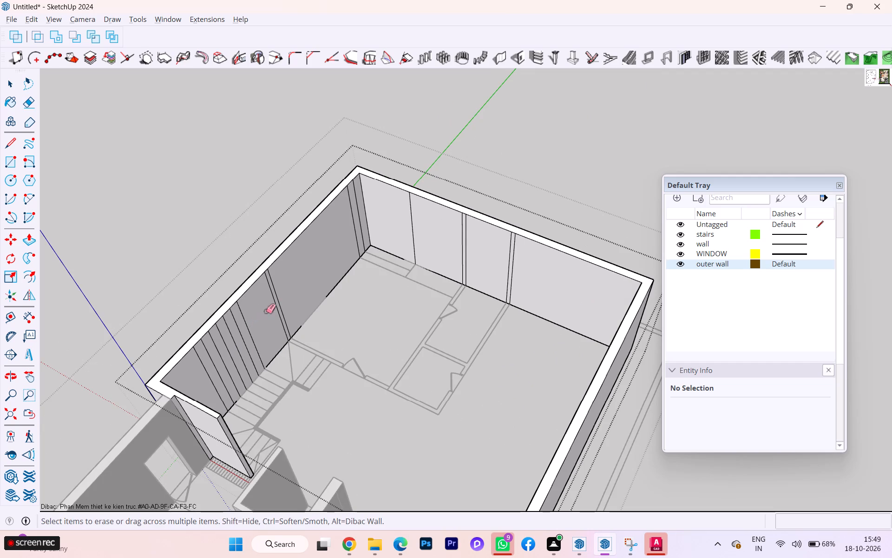
drag(266, 311, 208, 373)
drag(347, 225, 338, 229)
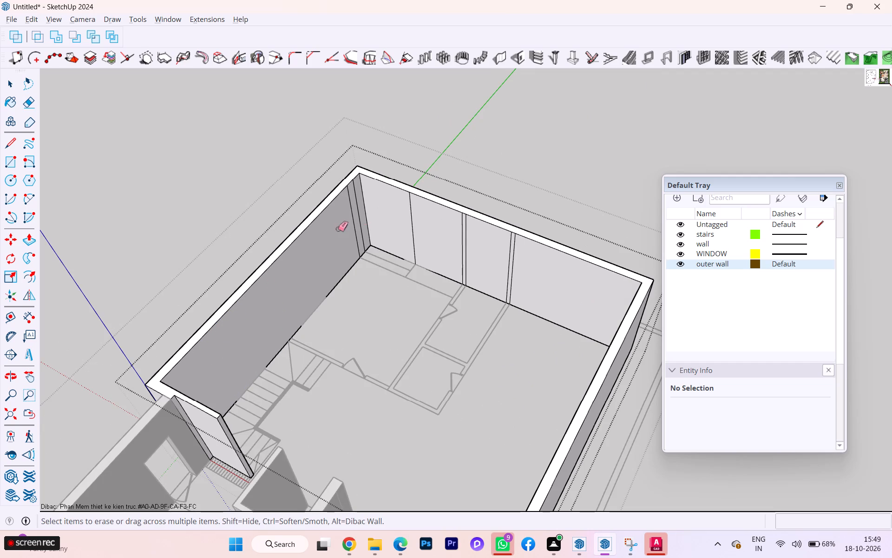
drag(338, 229, 334, 231)
drag(365, 209, 354, 217)
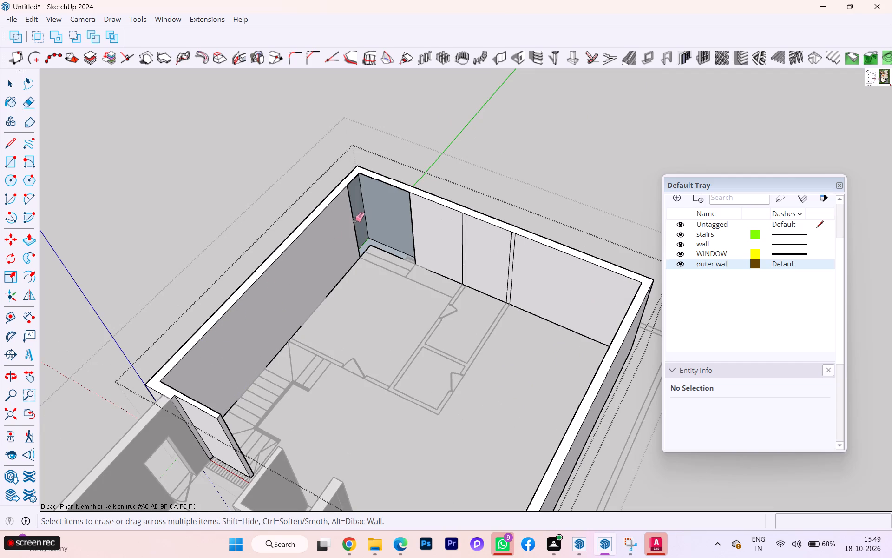
key(ctrl+z)
click(358, 211)
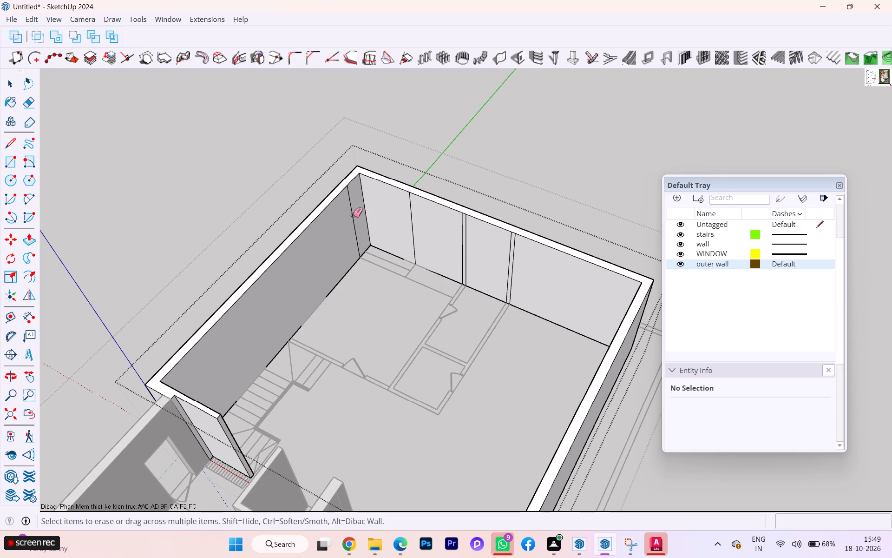
click(352, 216)
Erase the extra vertical edges on the inner face of the adjoining rear wall, behind the bedroom and toilets.
scroll(419, 256, down, 2)
middle_drag(466, 275, 482, 308)
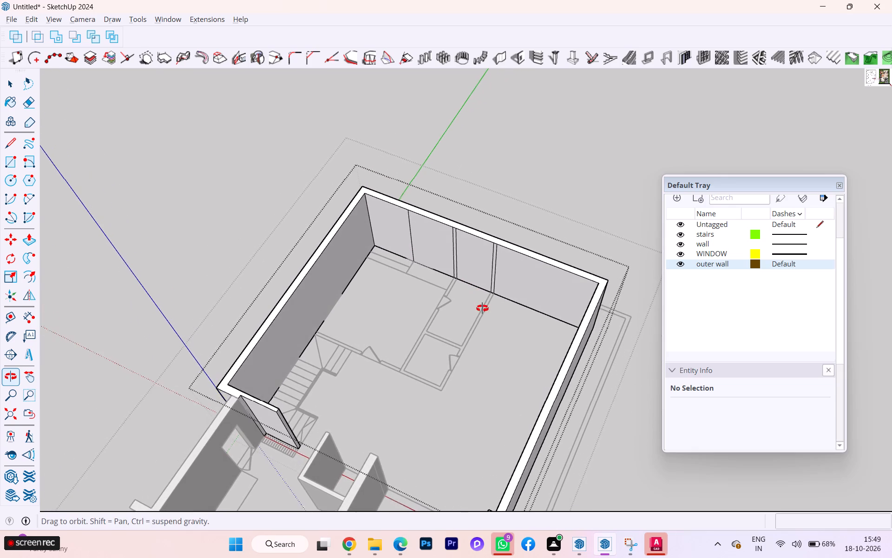
middle_drag(482, 308, 482, 309)
scroll(466, 297, up, 5)
scroll(402, 269, down, 2)
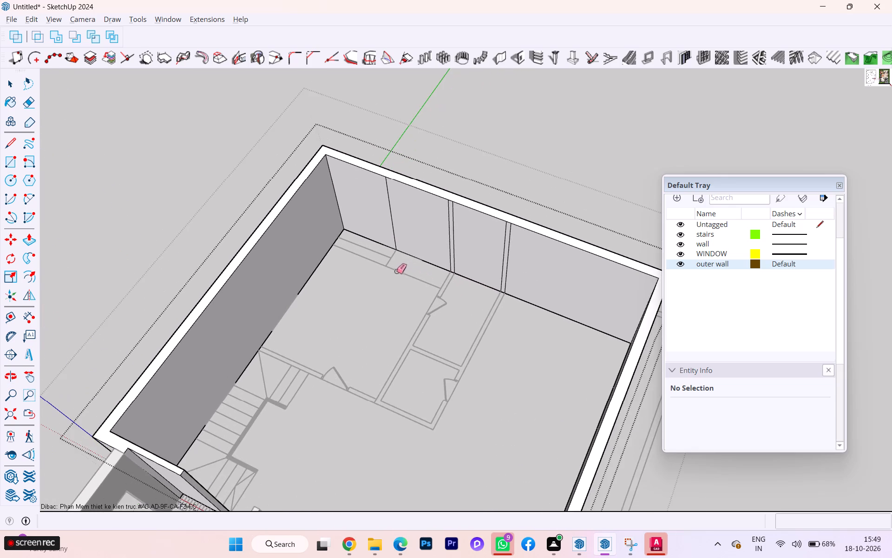
scroll(379, 279, down, 8)
middle_drag(406, 297, 311, 306)
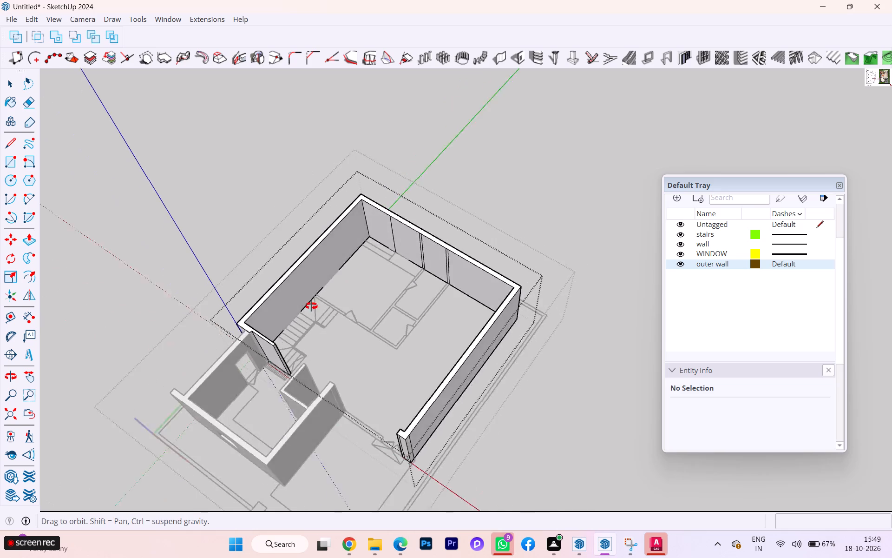
middle_drag(311, 306, 292, 242)
scroll(408, 276, up, 3)
scroll(408, 276, down, 1)
scroll(408, 276, up, 6)
scroll(408, 276, down, 1)
scroll(408, 276, up, 6)
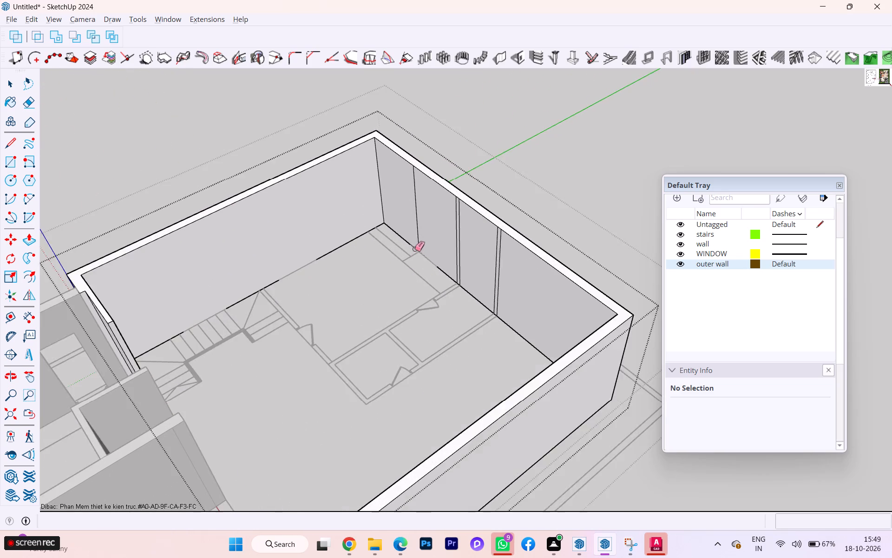
scroll(414, 251, down, 8)
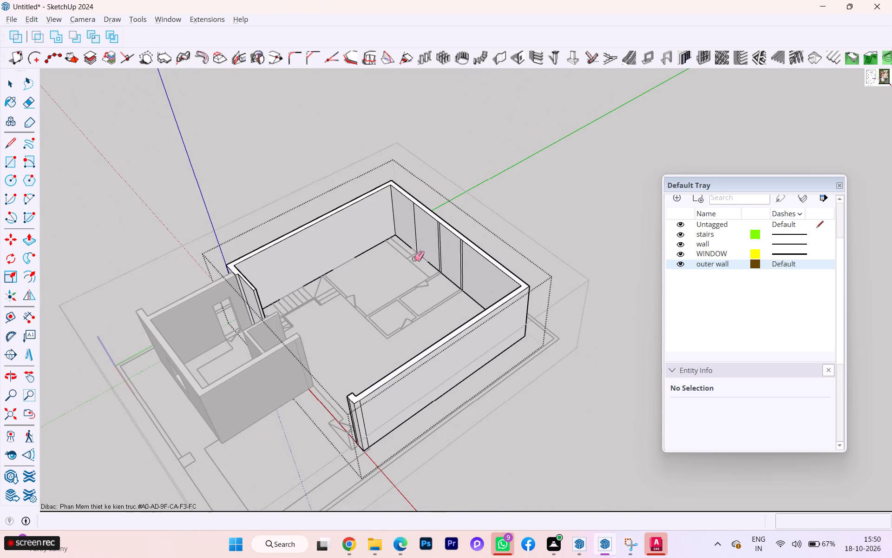
scroll(414, 259, down, 4)
middle_drag(417, 281, 544, 236)
scroll(354, 289, down, 1)
scroll(425, 272, up, 1)
scroll(418, 272, down, 2)
scroll(418, 272, up, 7)
drag(444, 279, 318, 274)
scroll(381, 280, down, 5)
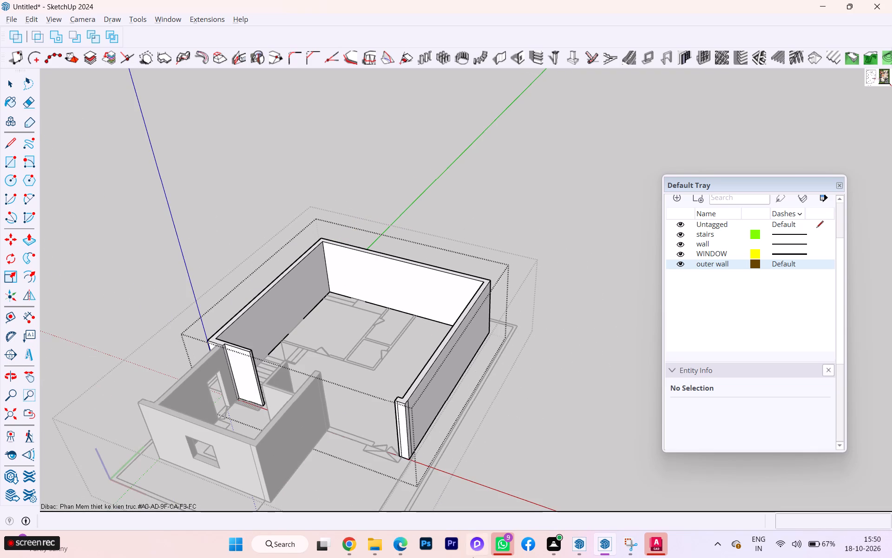
Switch to AutoCAD to check the redrawn plan against the reference image, and return to SketchUp to examine the cleaned wall corner.
click(621, 486)
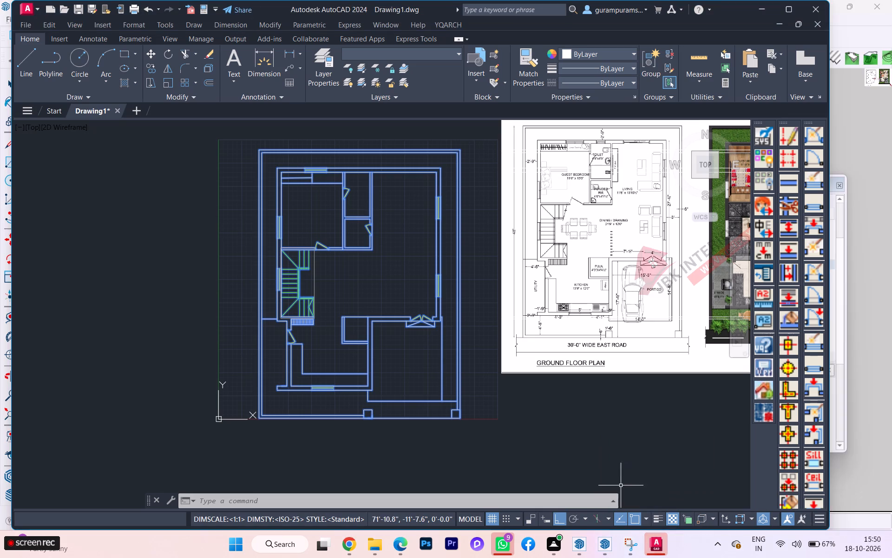
key(Escape)
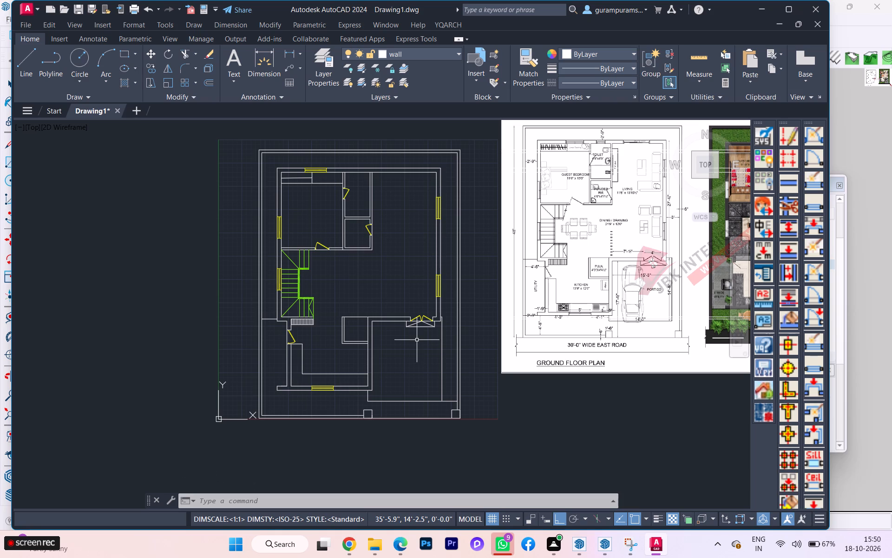
scroll(417, 340, down, 2)
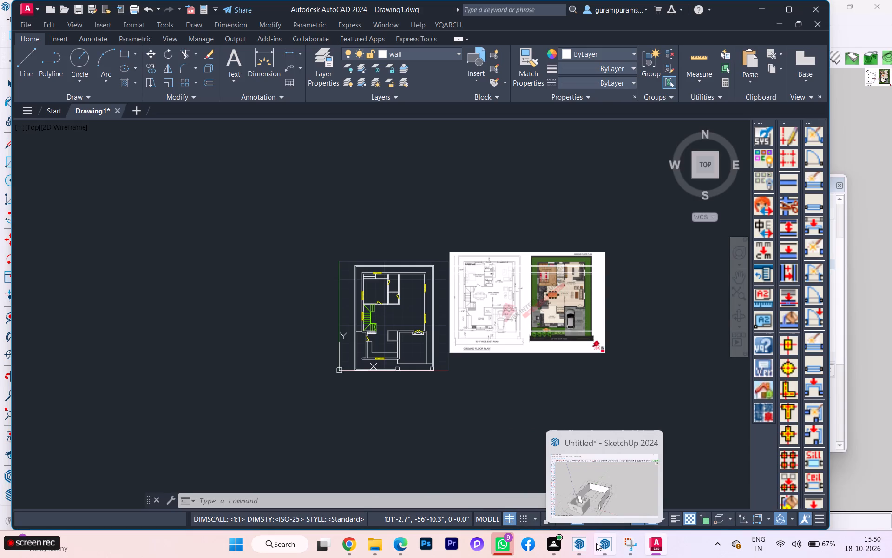
click(596, 477)
scroll(313, 290, up, 4)
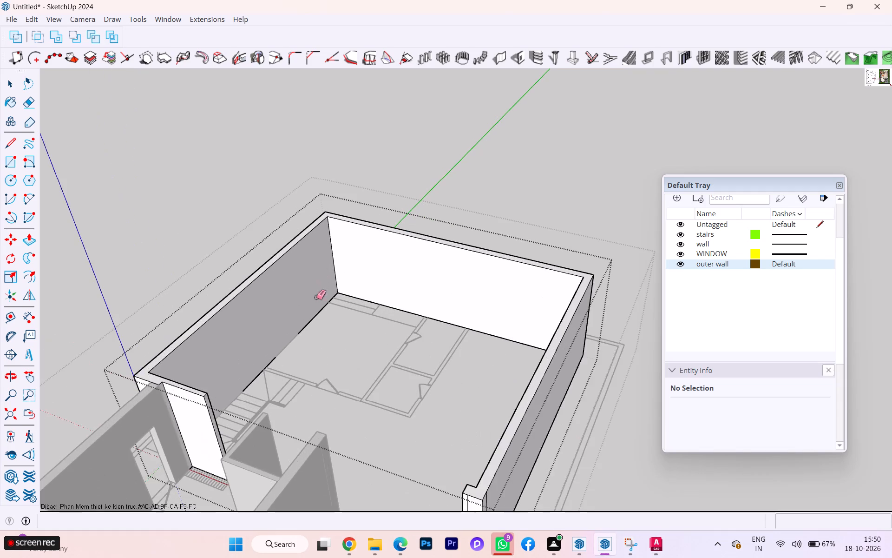
scroll(332, 299, up, 4)
scroll(426, 295, down, 1)
middle_drag(426, 302, 425, 343)
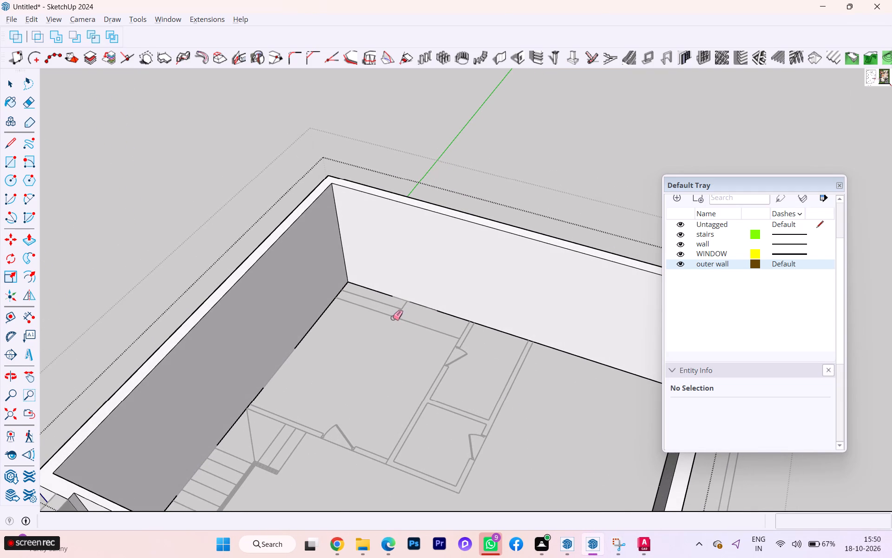
key(Escape)
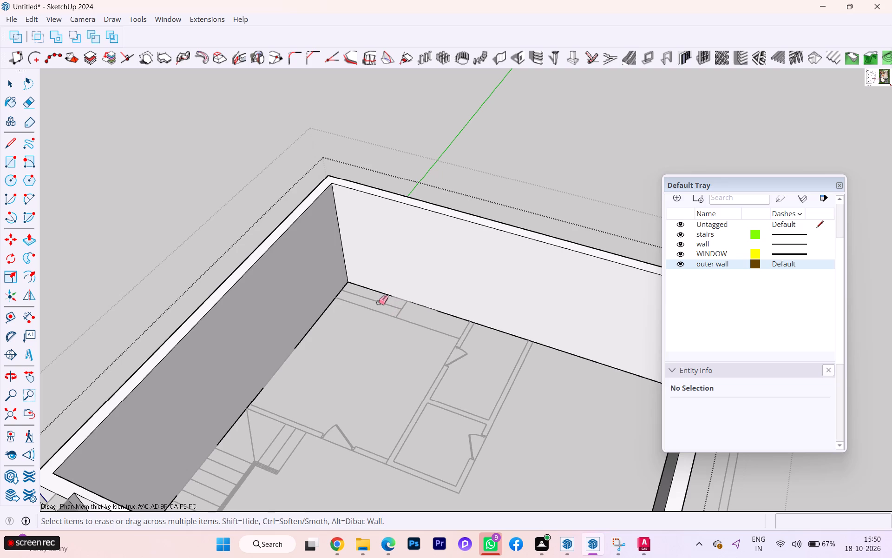
Leave the outer wall group and trace a rectangle over the small outlined block in the bedroom's rear corner.
key(space)
click(354, 327)
scroll(344, 318, down, 2)
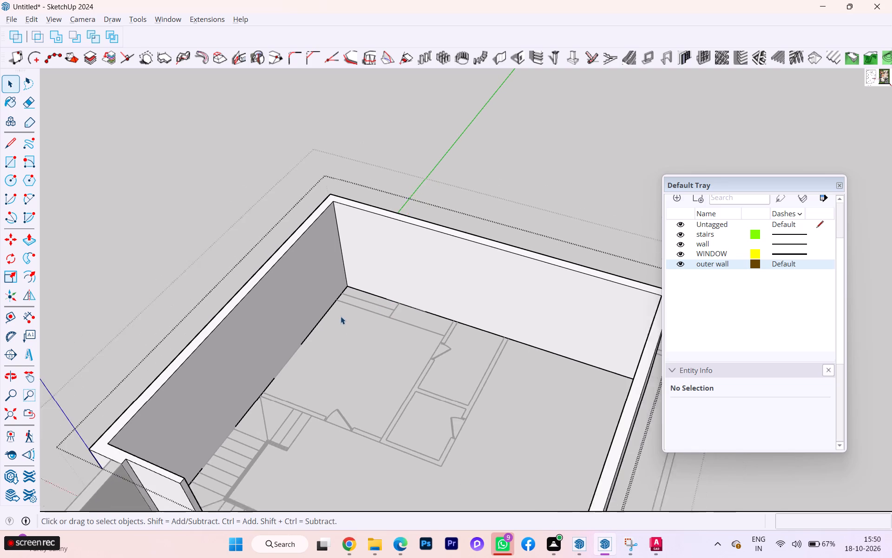
scroll(341, 316, down, 2)
scroll(340, 316, up, 1)
scroll(340, 316, down, 1)
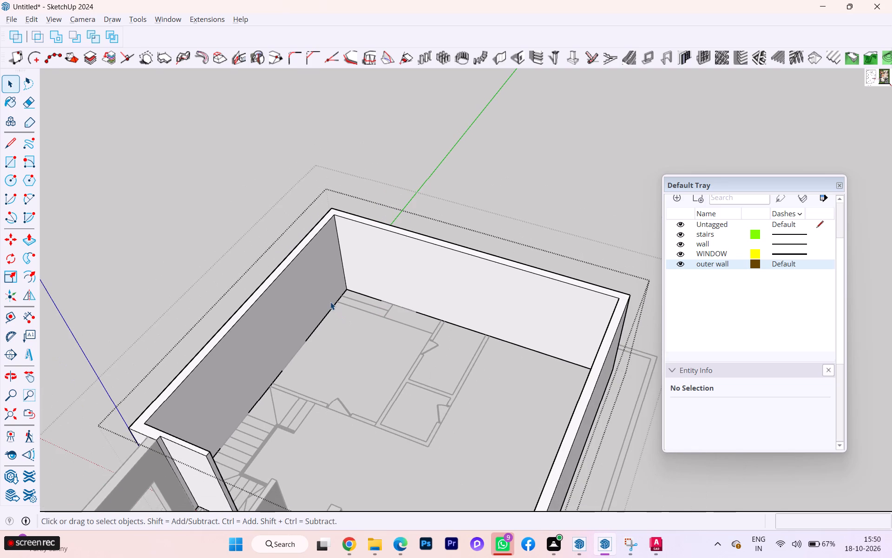
click(156, 238)
scroll(348, 289, up, 2)
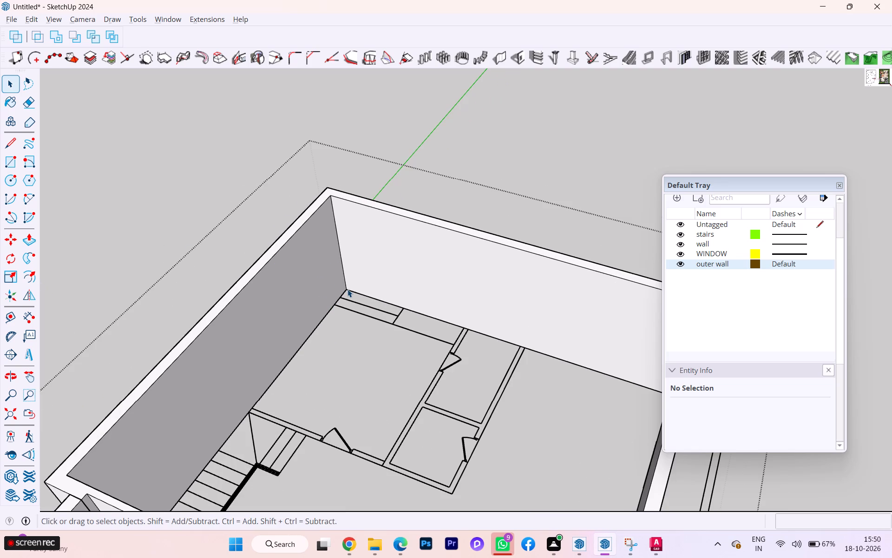
key(r)
scroll(348, 289, up, 2)
click(332, 308)
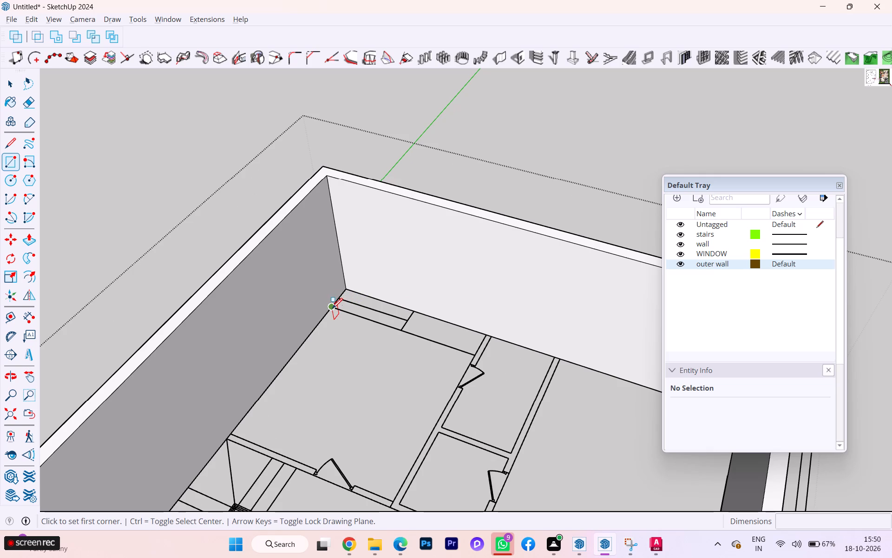
click(414, 316)
key(space)
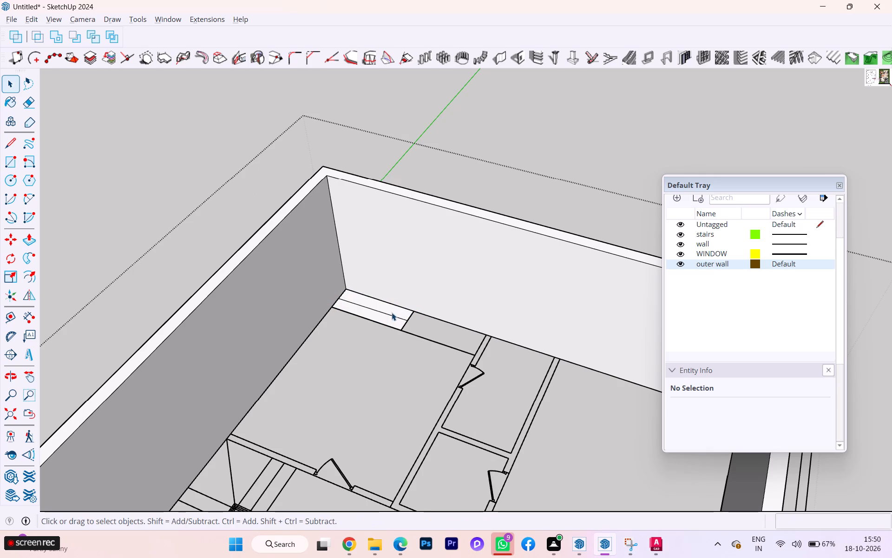
Erase the line dividing the corner rectangle and pull the merged face up 7'.
key(p)
click(391, 312)
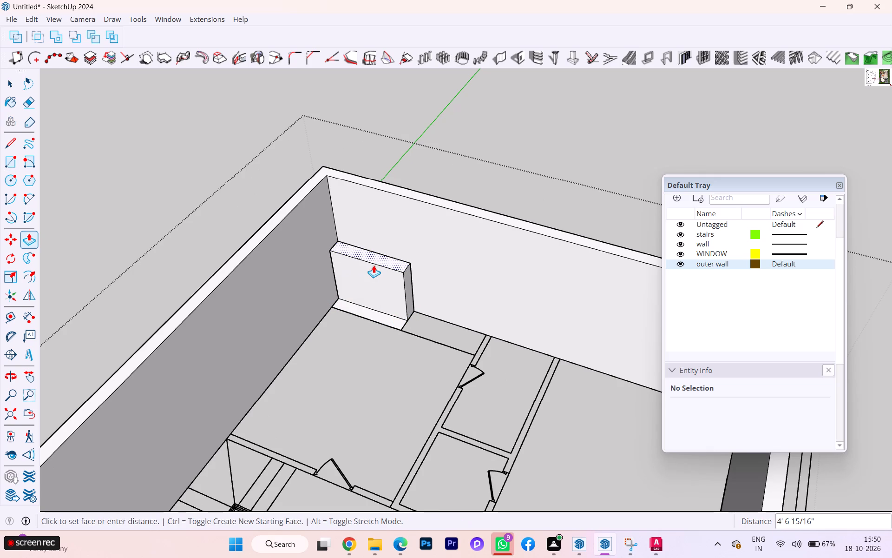
key(Escape)
scroll(387, 314, up, 1)
key(e)
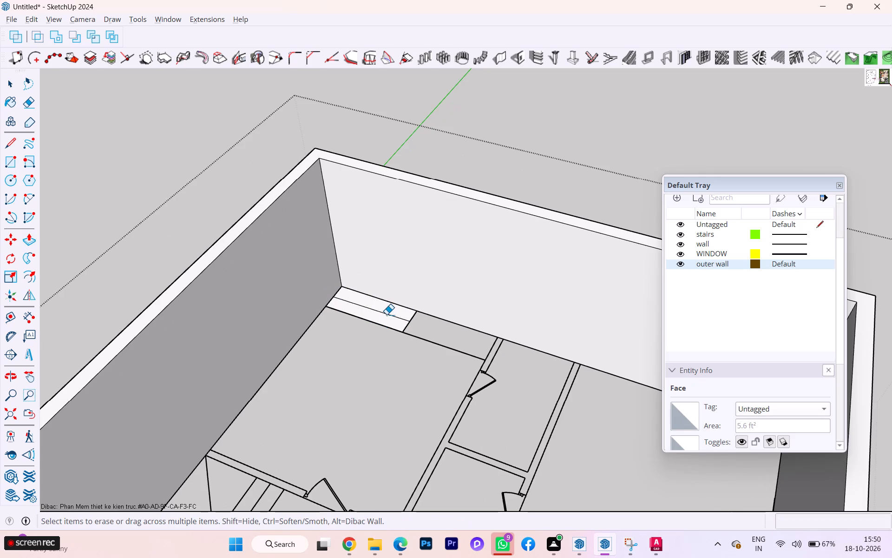
click(387, 314)
key(p)
click(385, 311)
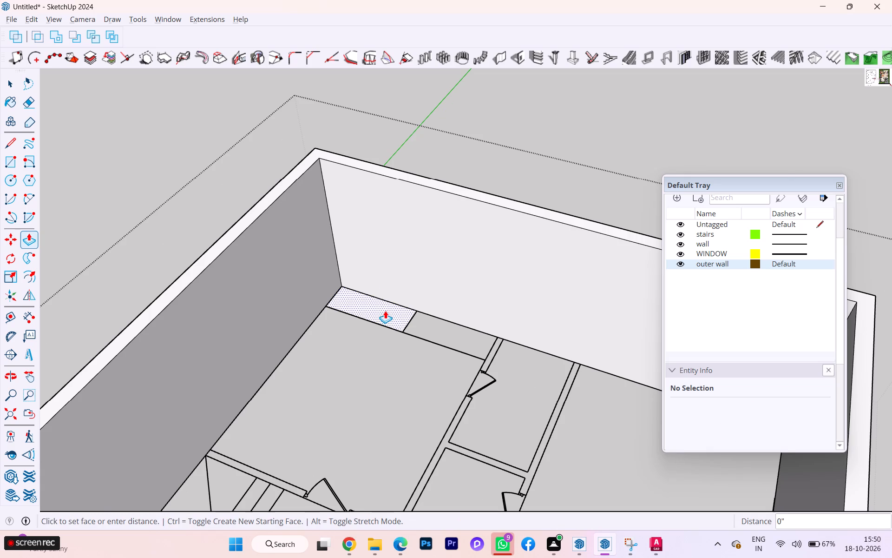
text(7')
key(Return)
key(Escape)
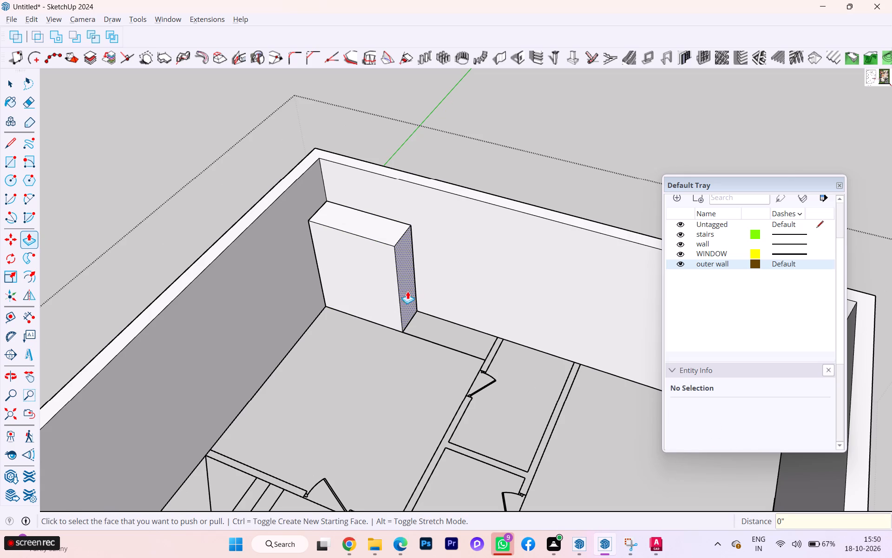
Push/Pull the corner block's narrow end face slightly outward along the rear wall.
key(space)
scroll(373, 306, down, 2)
middle_drag(336, 308, 442, 308)
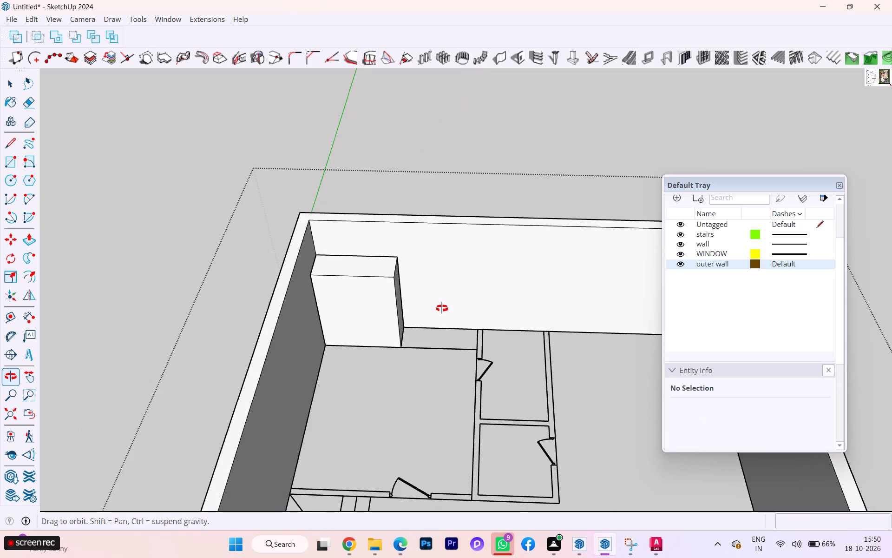
middle_drag(442, 308, 314, 309)
scroll(397, 287, up, 2)
click(398, 286)
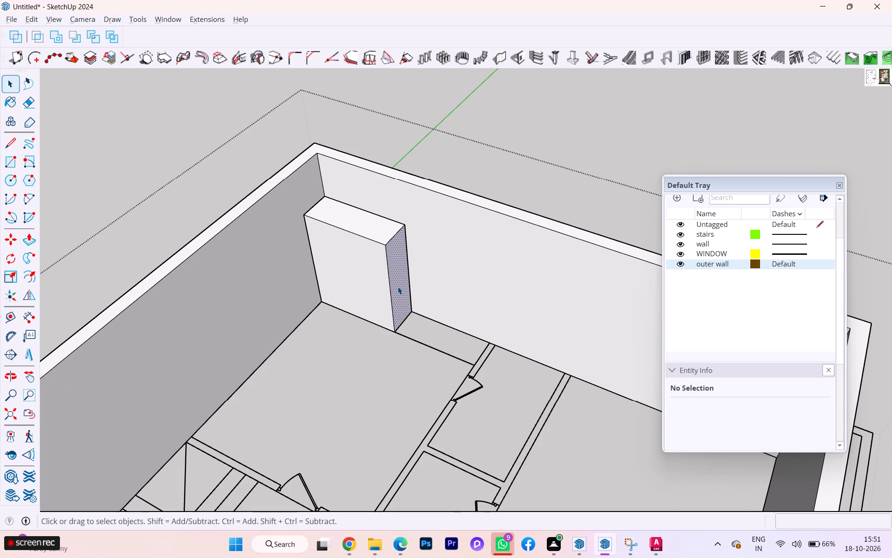
key(p)
click(398, 286)
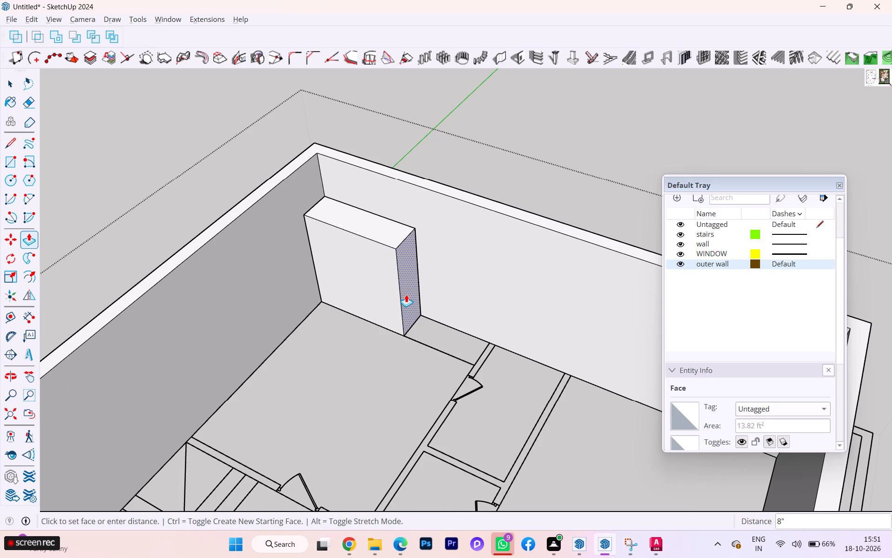
click(402, 292)
key(Escape)
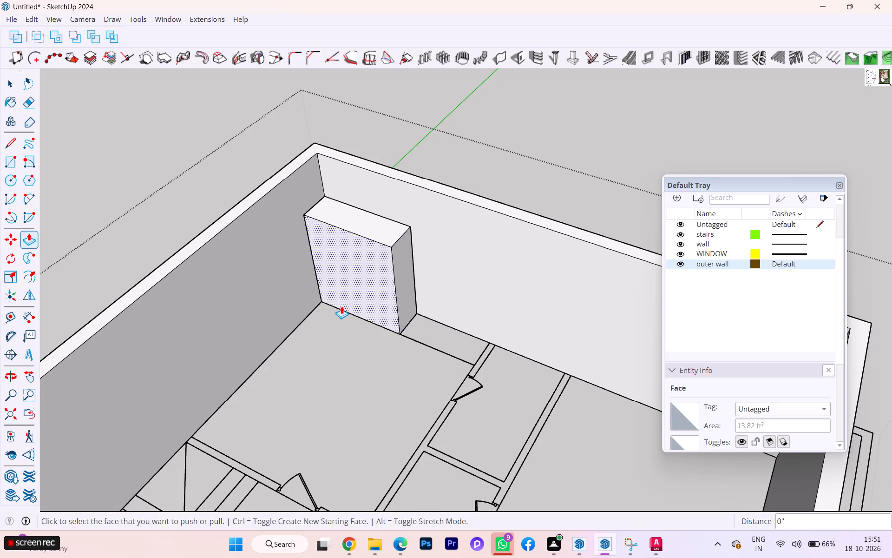
key(space)
click(328, 321)
Trace a rectangle about 6' by 4 1/2" over the bedroom wall from the outer wall beside the stairs to the door.
scroll(322, 226, down, 3)
scroll(322, 226, up, 1)
scroll(321, 276, down, 2)
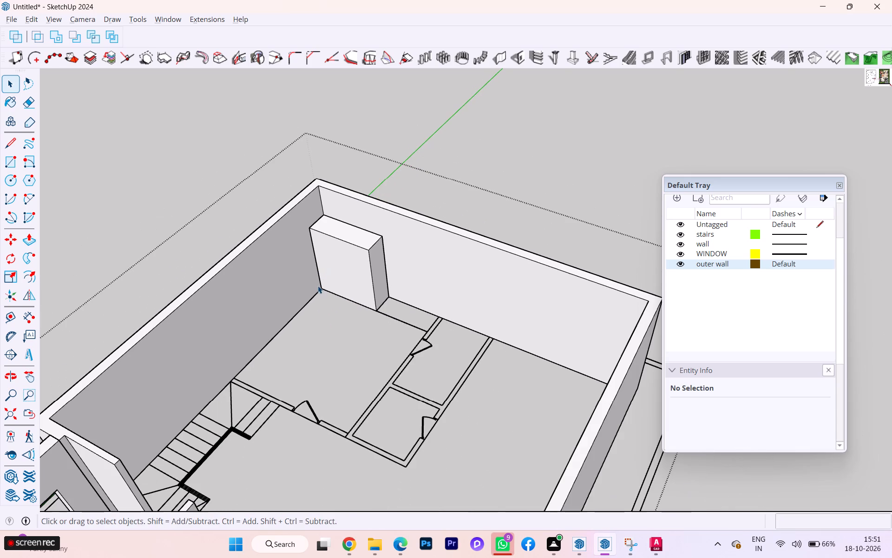
key(r)
scroll(231, 398, up, 5)
scroll(231, 397, down, 1)
scroll(231, 396, up, 4)
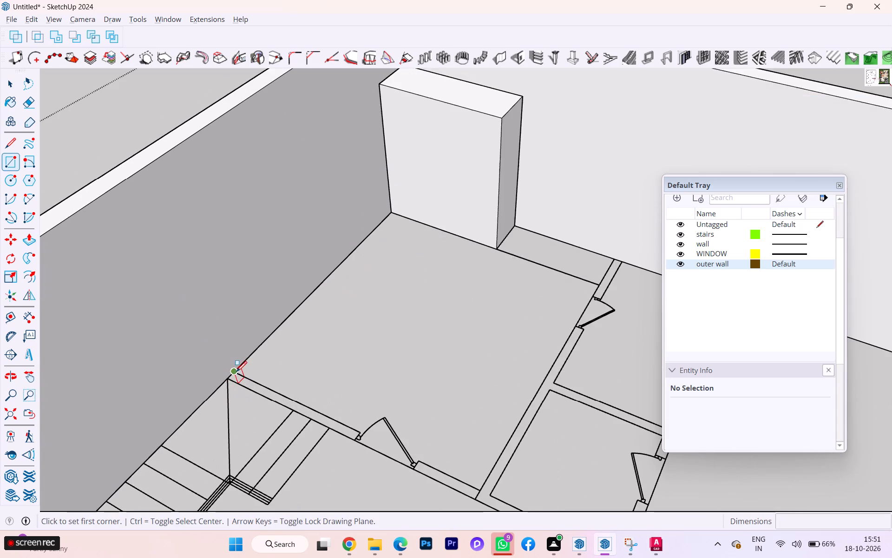
scroll(236, 372, up, 4)
click(229, 380)
scroll(369, 439, up, 1)
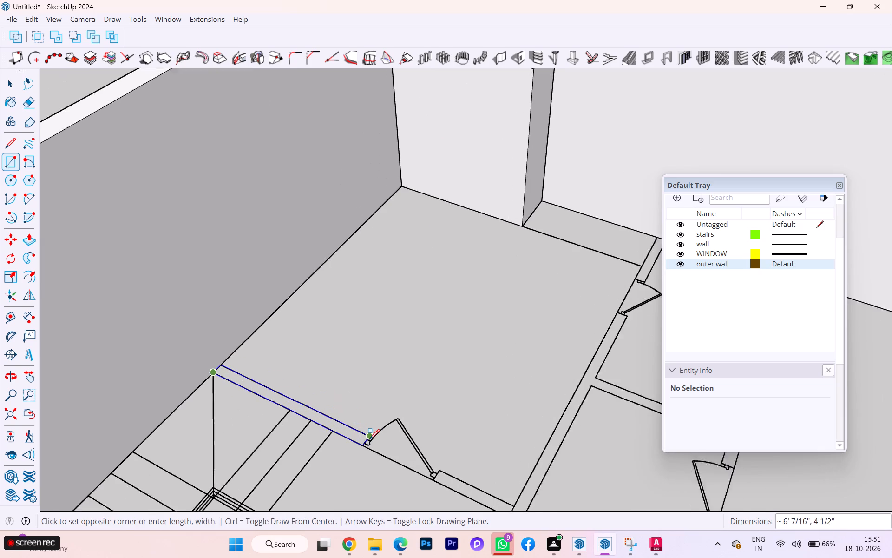
scroll(369, 439, up, 1)
click(369, 436)
Trace a rectangle over the short wall piece between the rear wall and the door linking the bedroom to the toilet.
scroll(324, 378, down, 4)
scroll(315, 383, up, 1)
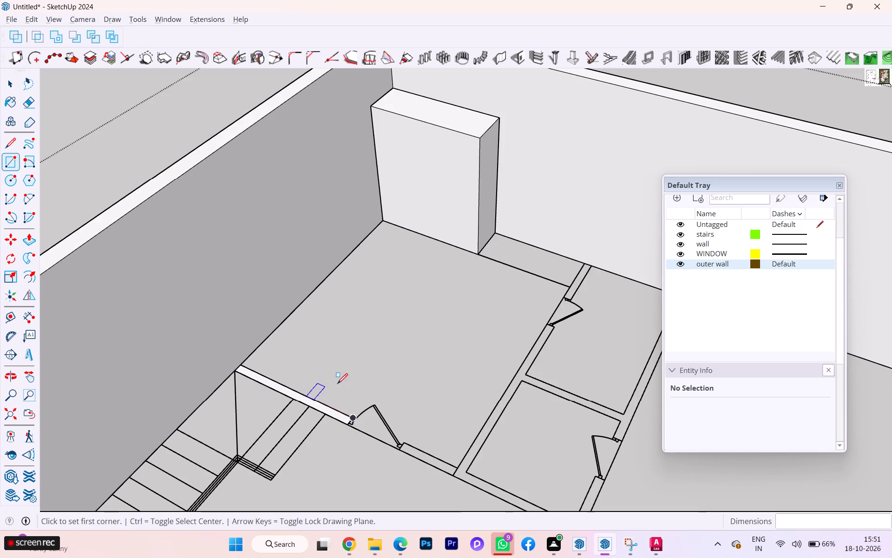
scroll(585, 261, up, 2)
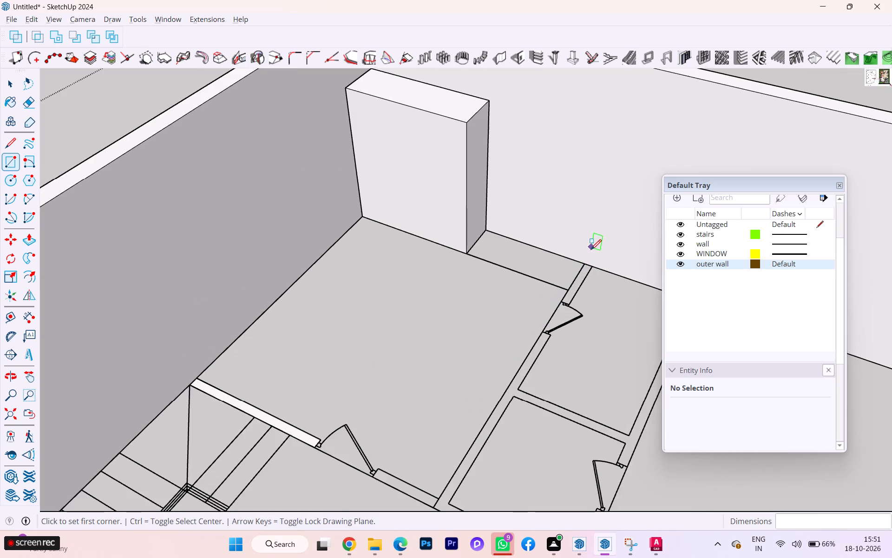
scroll(588, 257, up, 2)
click(583, 270)
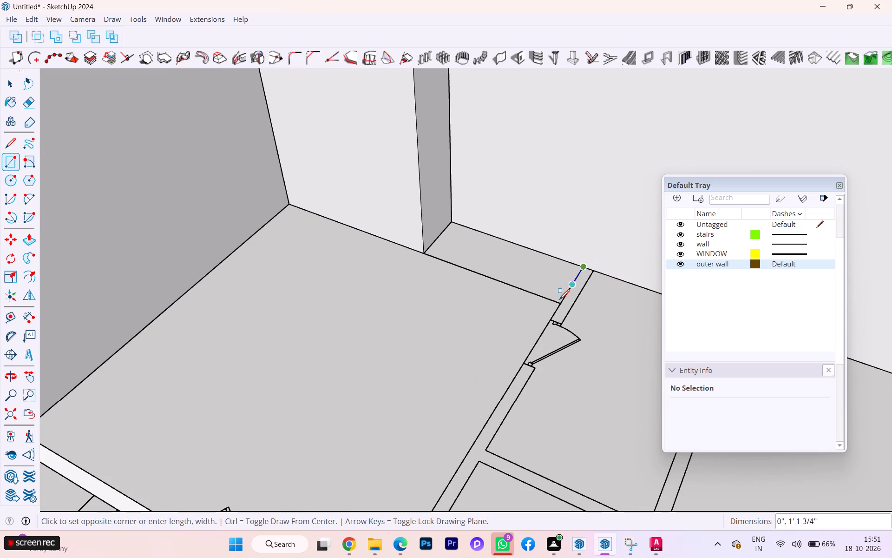
scroll(564, 328, up, 6)
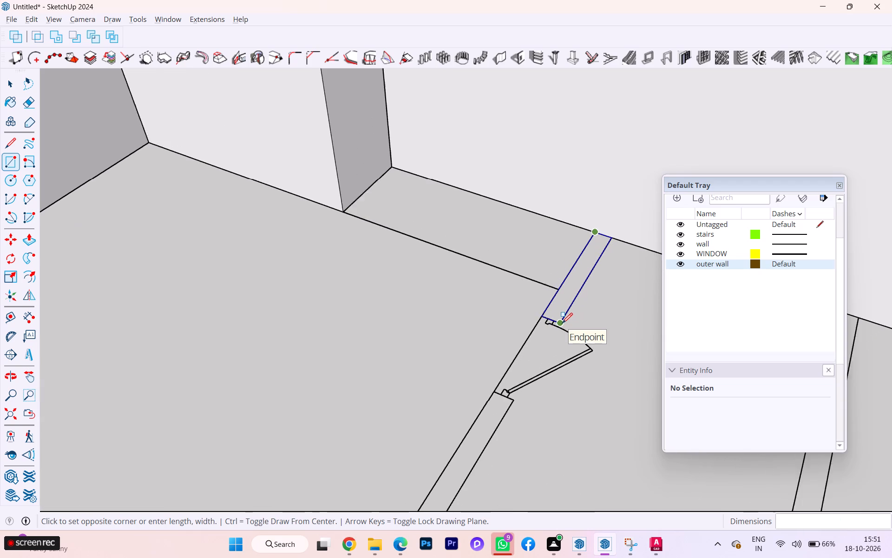
click(562, 323)
Trace a rectangle about 9' 1" by 4 1/2" over the long partition between the bedroom and the toilets.
scroll(553, 268, down, 3)
scroll(525, 358, up, 3)
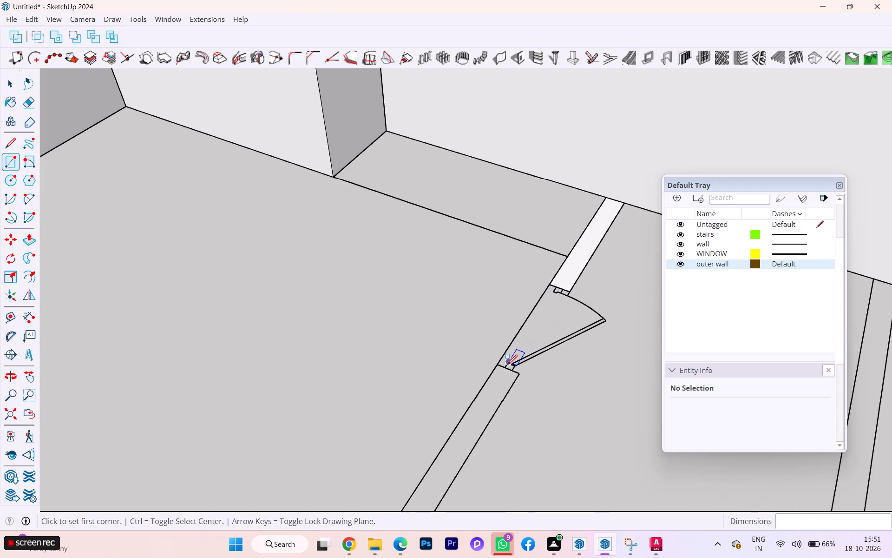
click(498, 369)
scroll(500, 310, down, 6)
scroll(498, 303, up, 1)
scroll(498, 308, down, 1)
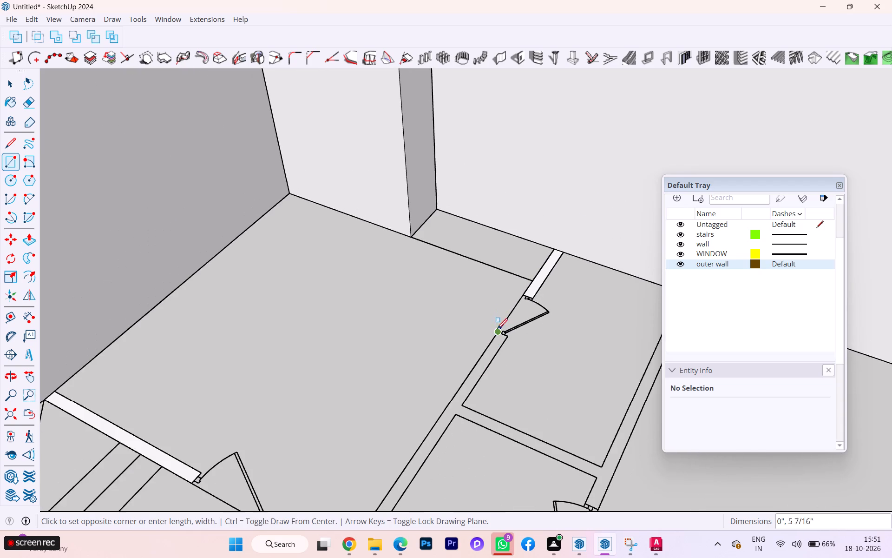
scroll(479, 365, down, 4)
scroll(478, 379, up, 2)
scroll(478, 379, down, 4)
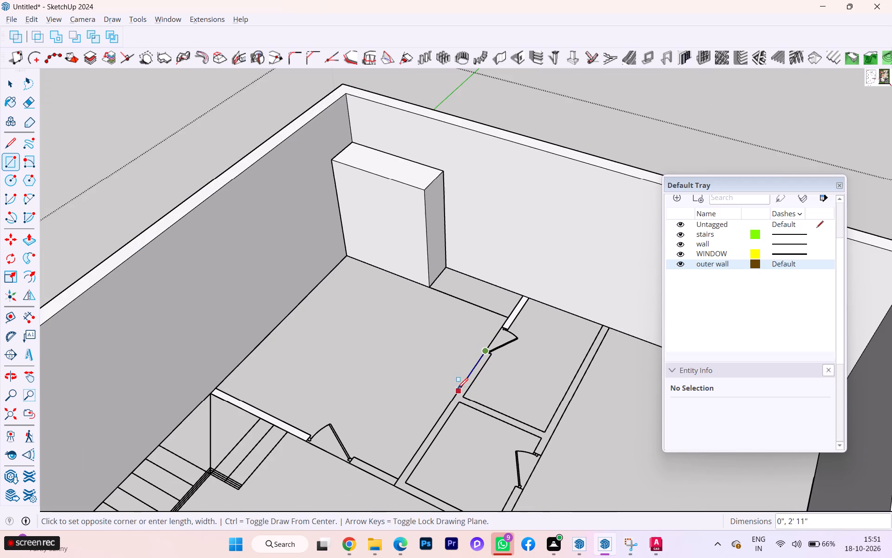
scroll(400, 492, up, 2)
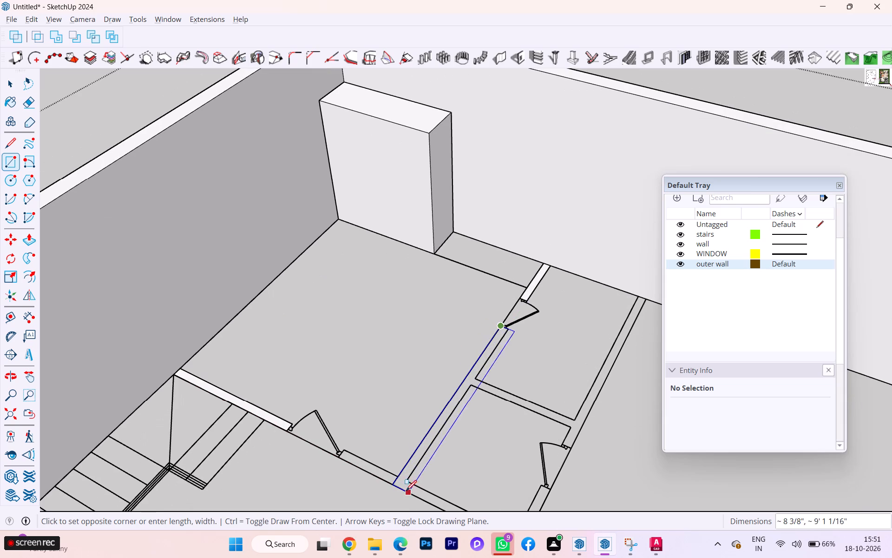
scroll(402, 487, up, 2)
click(406, 487)
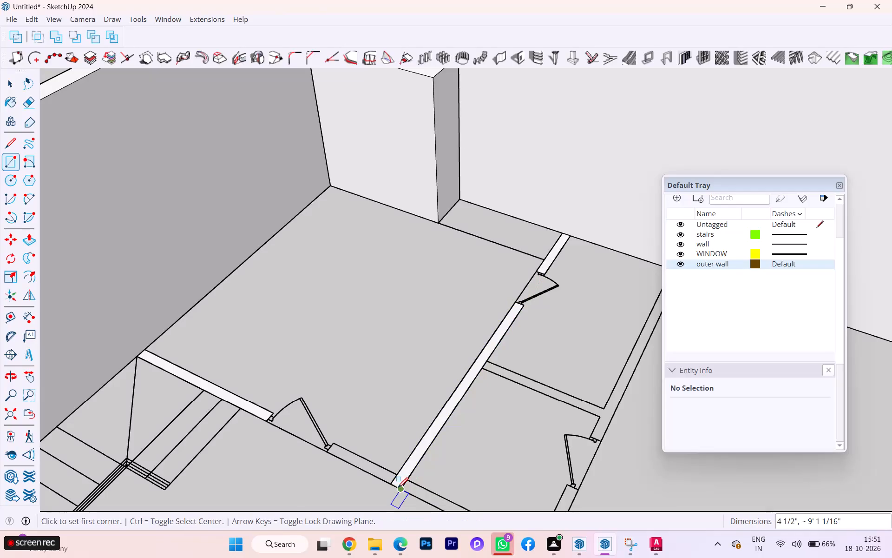
Trace a rectangle over the short wall piece between the long partition and the bedroom door.
click(395, 477)
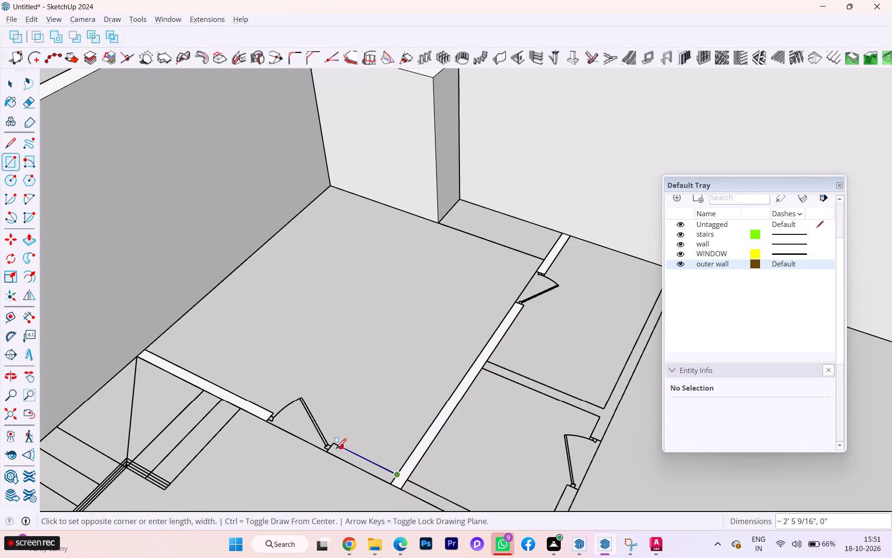
click(326, 454)
Trace a 4' 6" by 4 1/2" rectangle over the cross wall dividing the two toilets.
scroll(307, 385, down, 3)
scroll(307, 385, up, 1)
scroll(307, 385, down, 3)
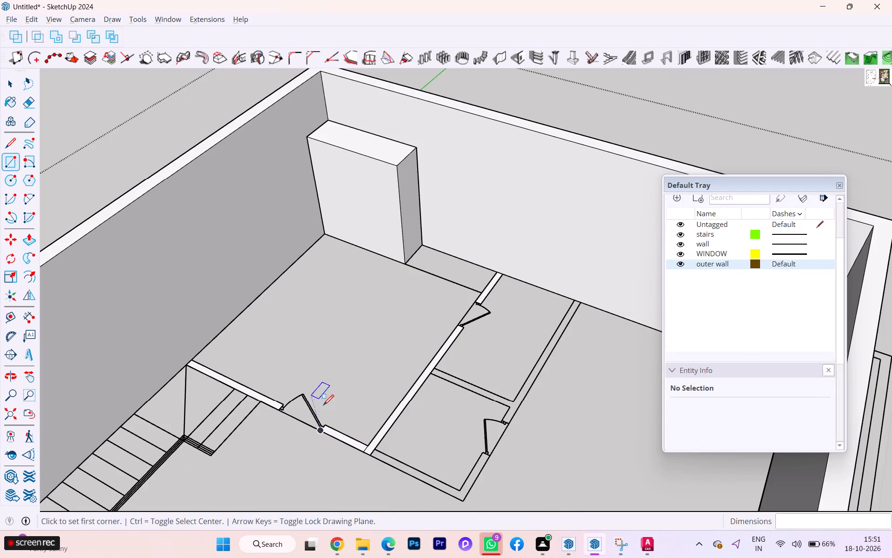
scroll(440, 368, up, 6)
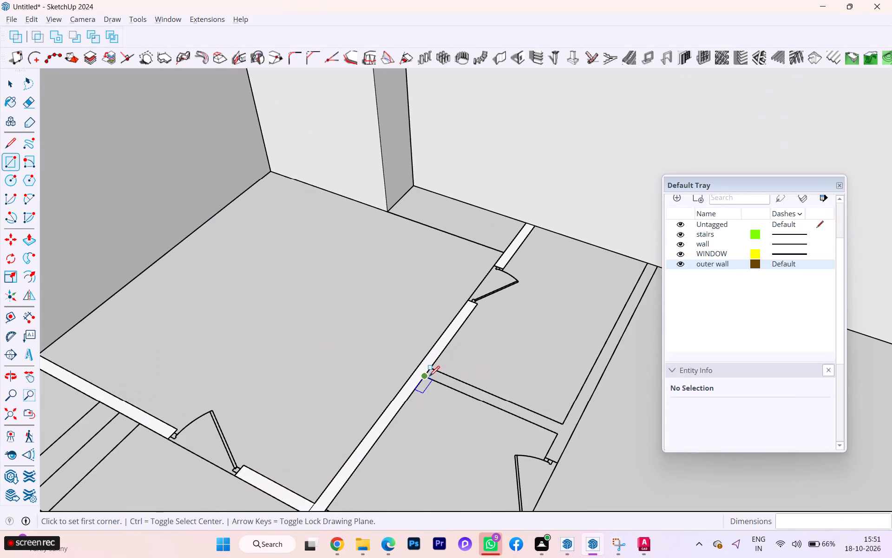
click(429, 376)
click(561, 427)
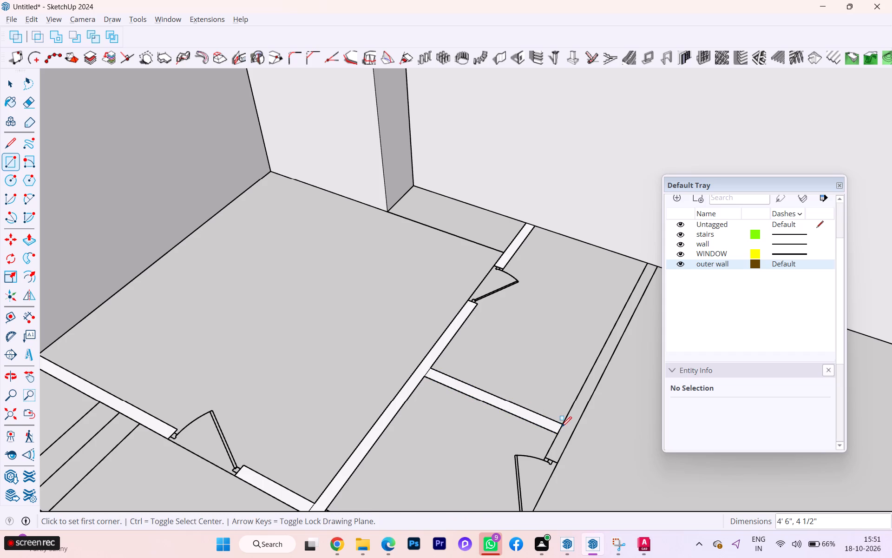
Trace a rectangle about 9' 3 1/4" by 4 1/2" over the toilets' far wall, from the rear wall to the second toilet's door.
scroll(521, 383, down, 2)
scroll(630, 273, up, 2)
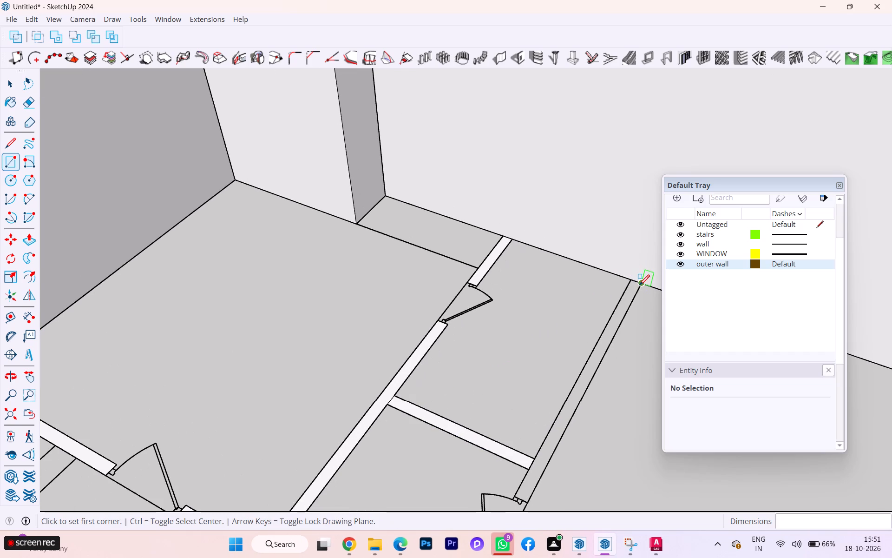
click(639, 285)
scroll(610, 309, down, 2)
scroll(609, 311, up, 2)
scroll(609, 315, down, 2)
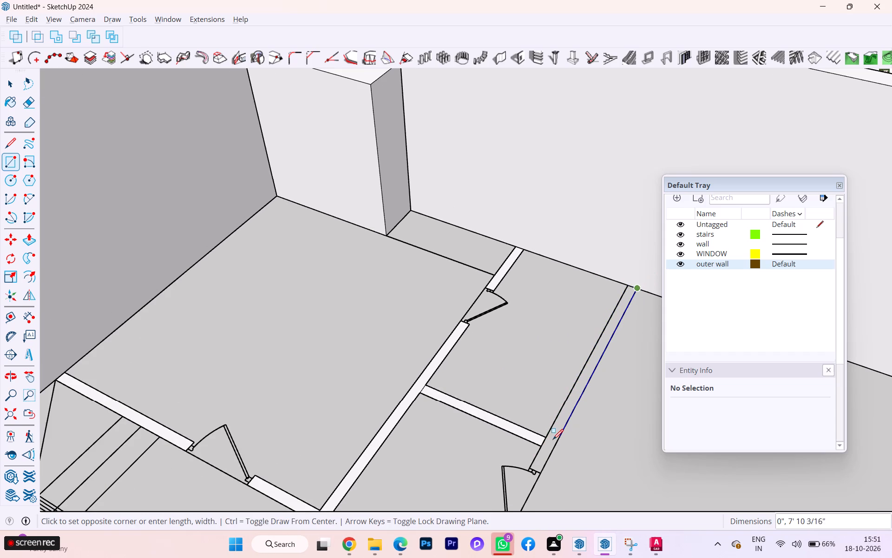
scroll(532, 469, up, 5)
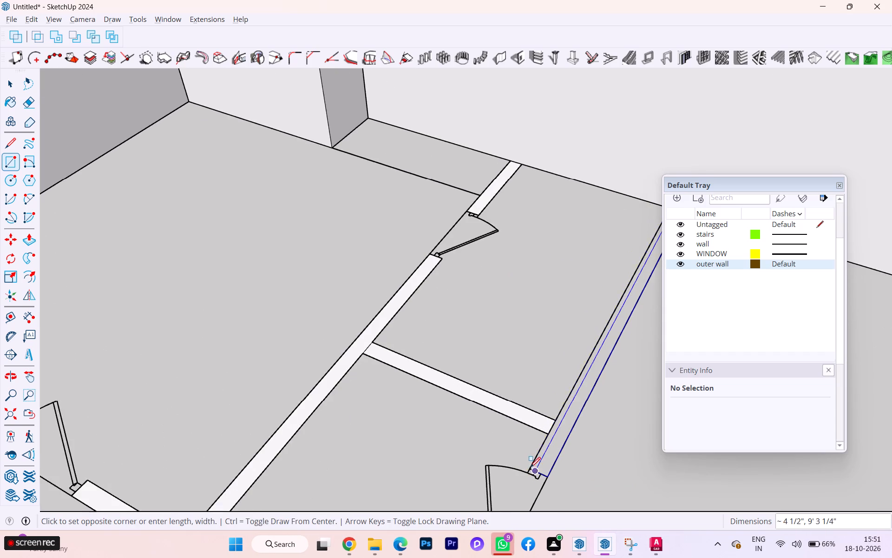
scroll(531, 468, up, 2)
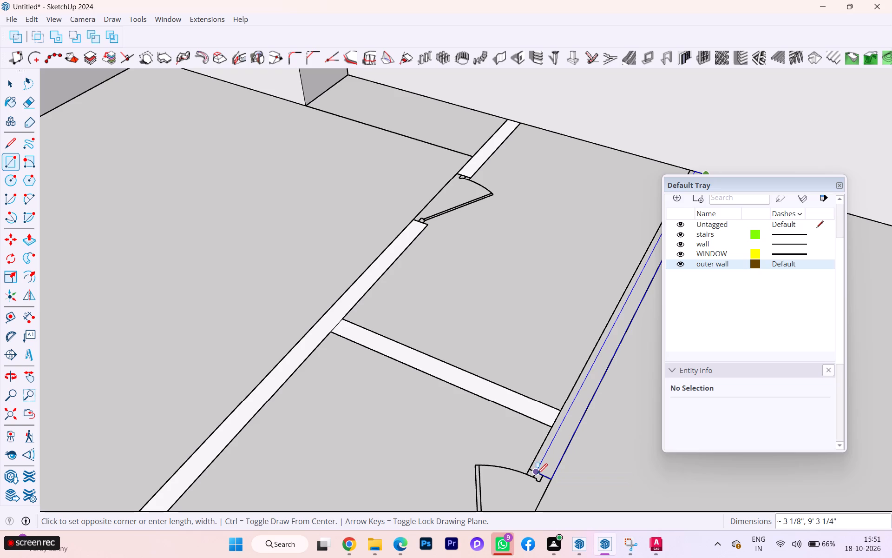
scroll(550, 476, up, 2)
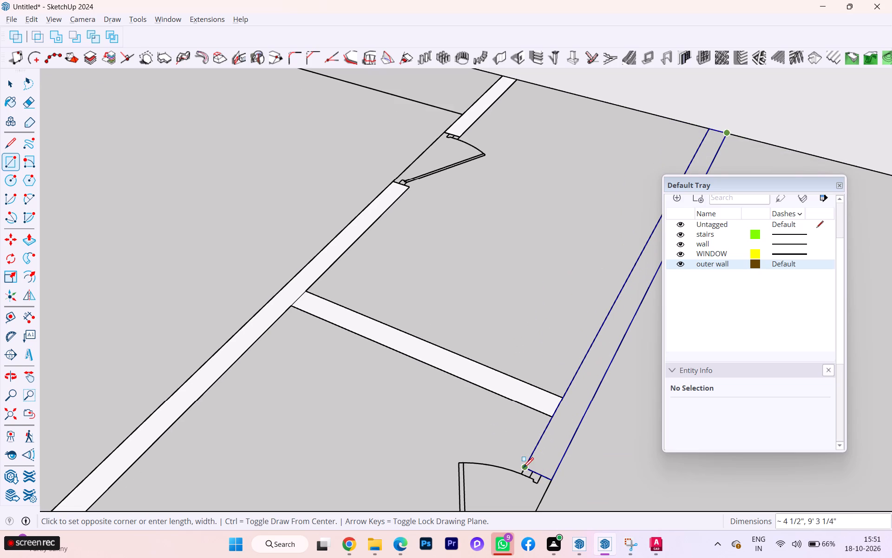
scroll(525, 467, up, 1)
click(525, 467)
scroll(496, 341, down, 2)
scroll(493, 339, up, 2)
scroll(493, 338, down, 10)
scroll(502, 319, up, 2)
scroll(502, 319, down, 3)
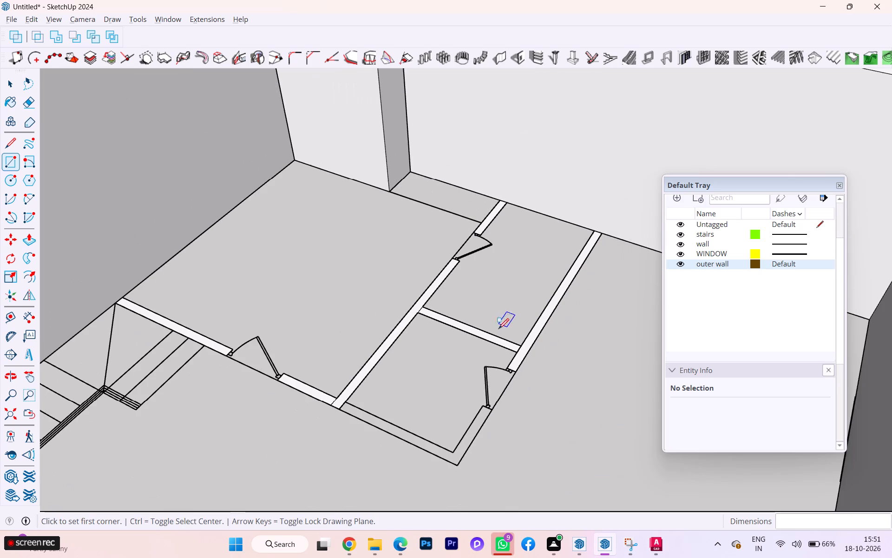
Trace a 4' 6" by 4 1/2" rectangle over the second toilet's front wall, from the long partition to the outer corner.
scroll(381, 432, up, 2)
click(328, 406)
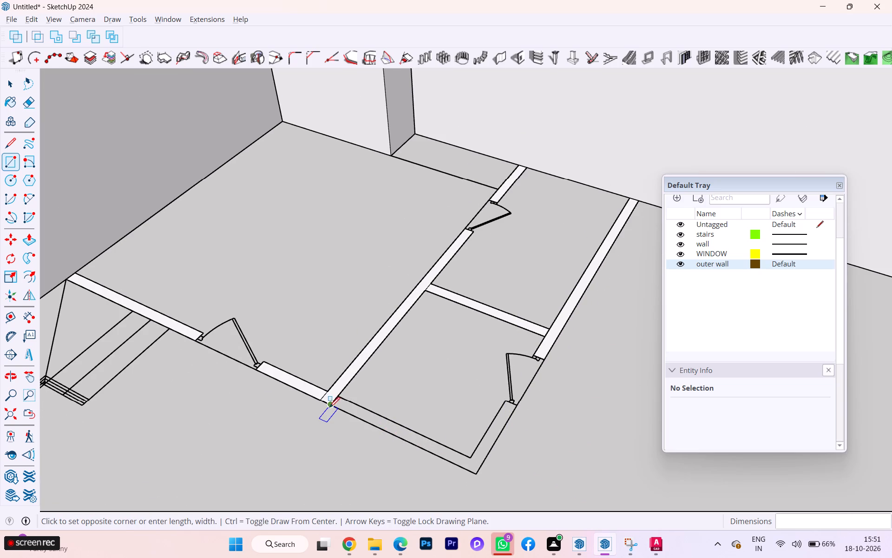
scroll(479, 458, up, 2)
click(471, 459)
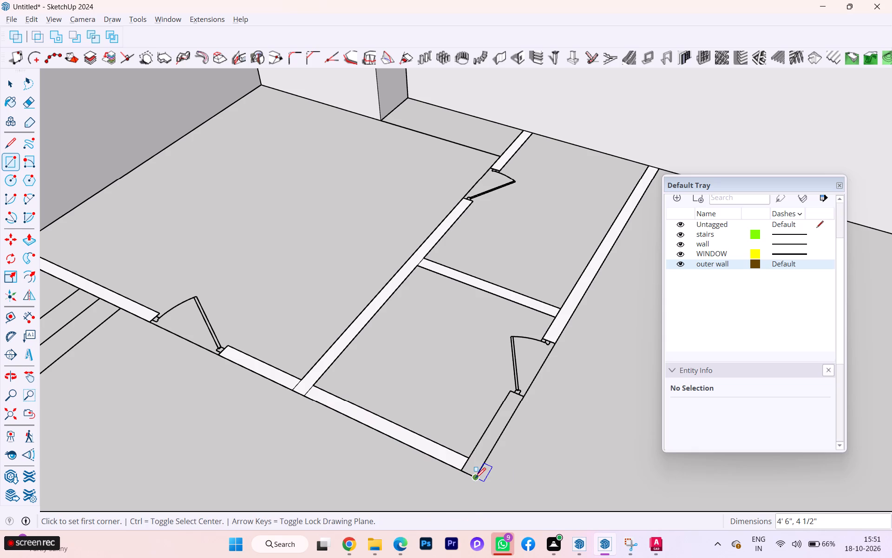
Trace a rectangle about 4 1/2" by 2' 7 1/4" over the short wall from the outer corner to the second toilet's door.
click(476, 478)
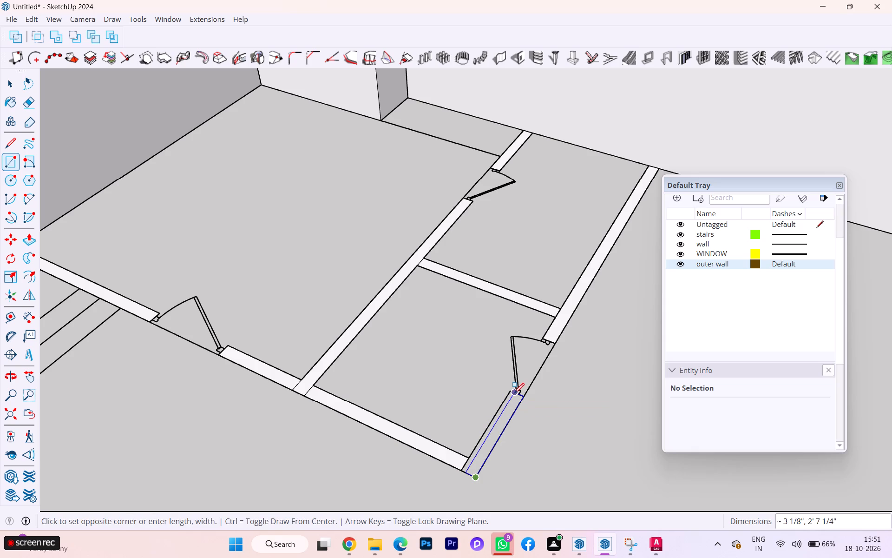
click(508, 395)
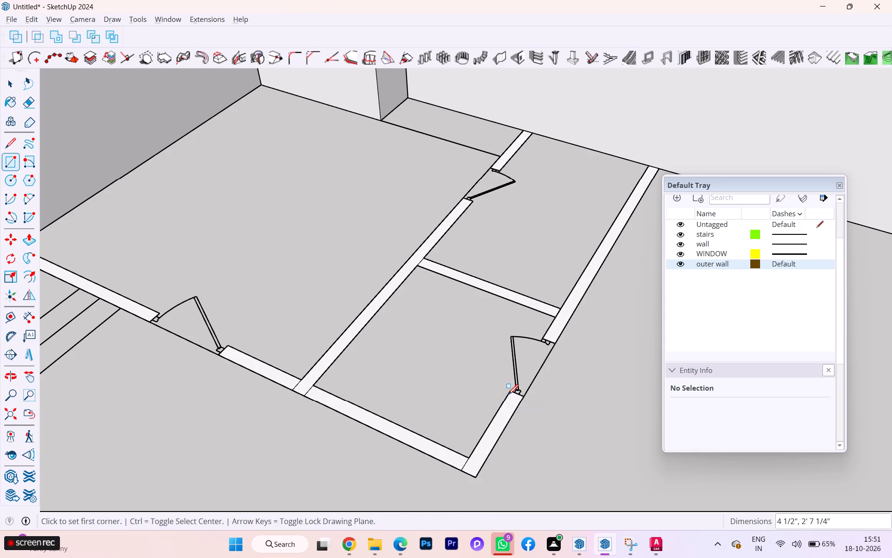
key(space)
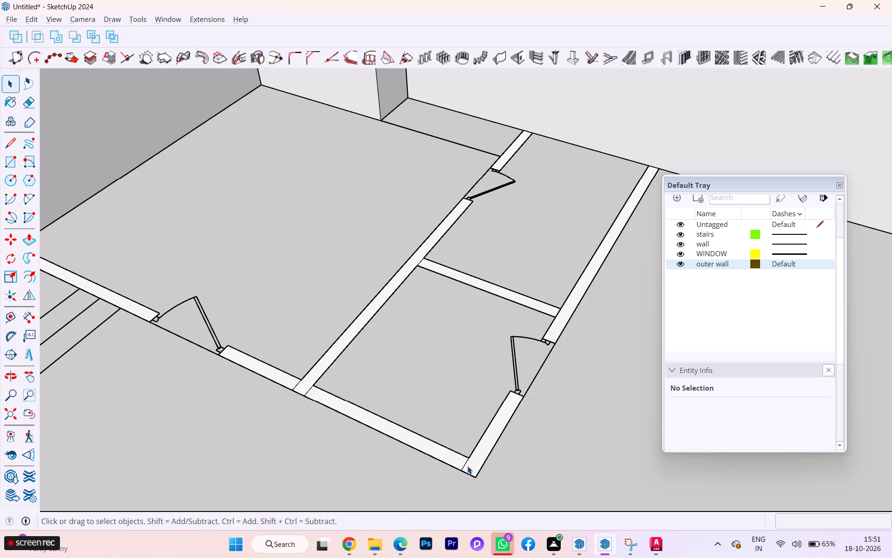
Erase the seam lines at the second toilet's outer corner and where the cross wall meets the long partition.
key(e)
click(466, 466)
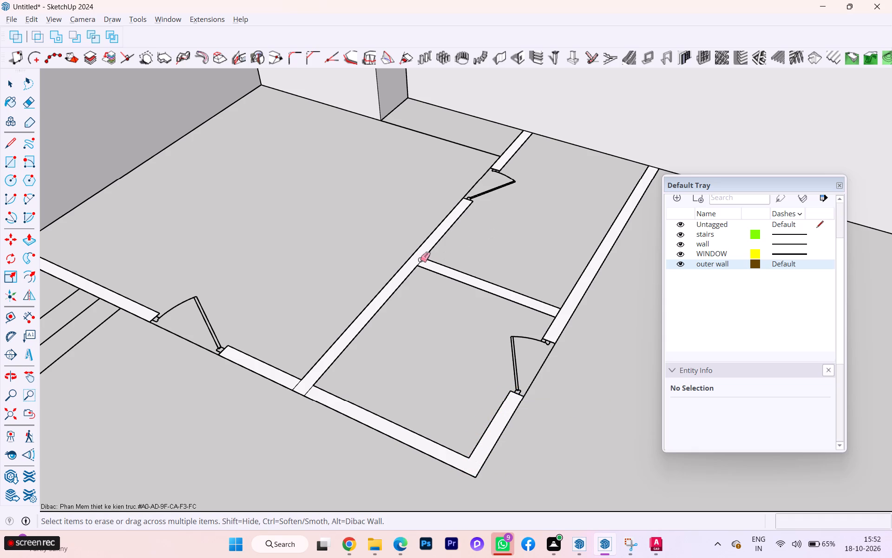
click(421, 259)
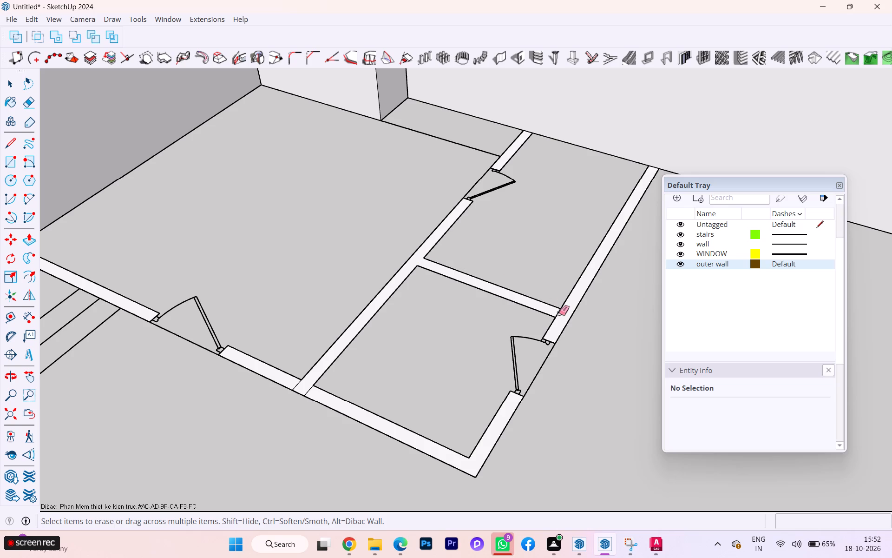
click(559, 313)
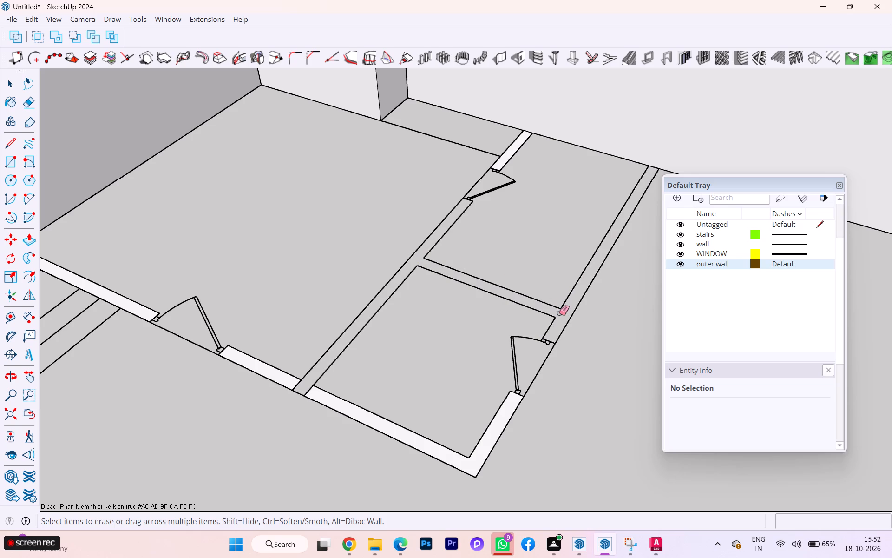
key(ctrl+z)
Erase the two seam lines where the long partition meets the front wall pieces.
scroll(562, 306, up, 3)
scroll(562, 303, down, 3)
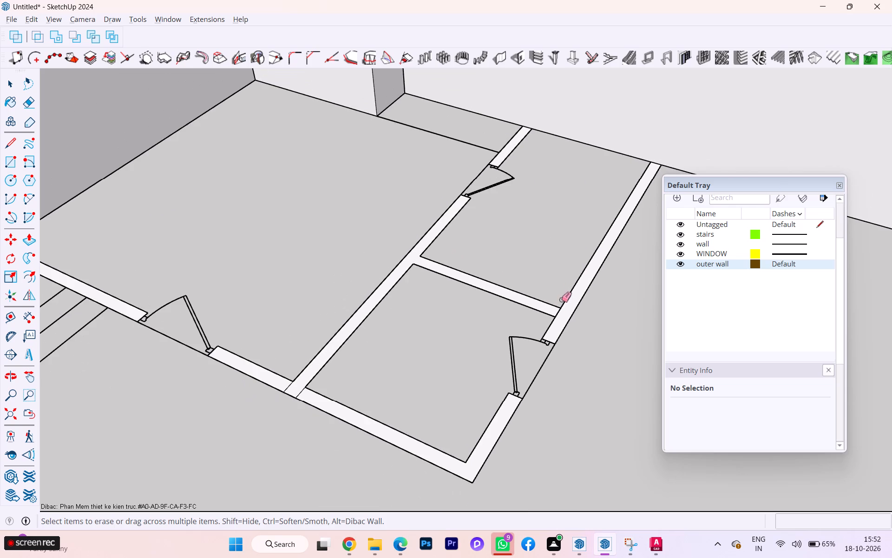
scroll(561, 297, down, 2)
scroll(349, 373, up, 1)
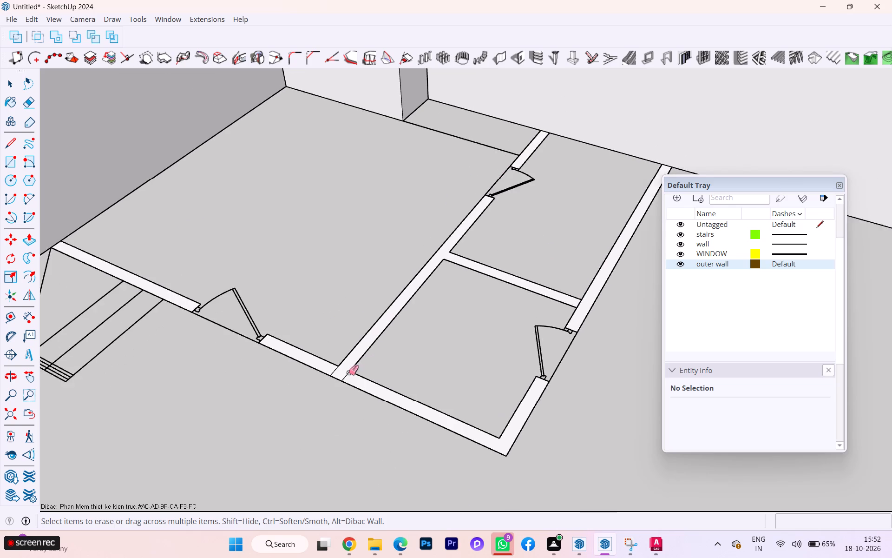
scroll(348, 372, up, 2)
click(331, 368)
click(332, 370)
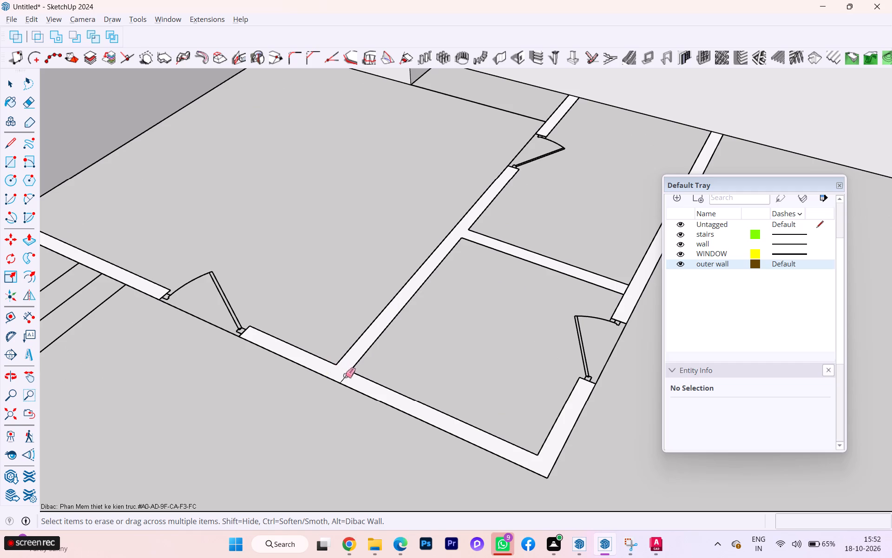
click(345, 375)
scroll(390, 365, down, 3)
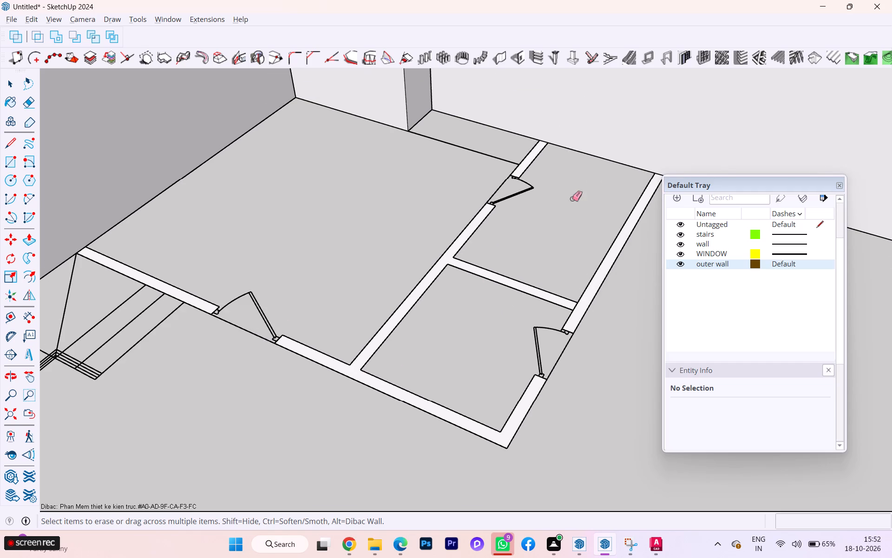
scroll(578, 213, down, 2)
key(Escape)
key(space)
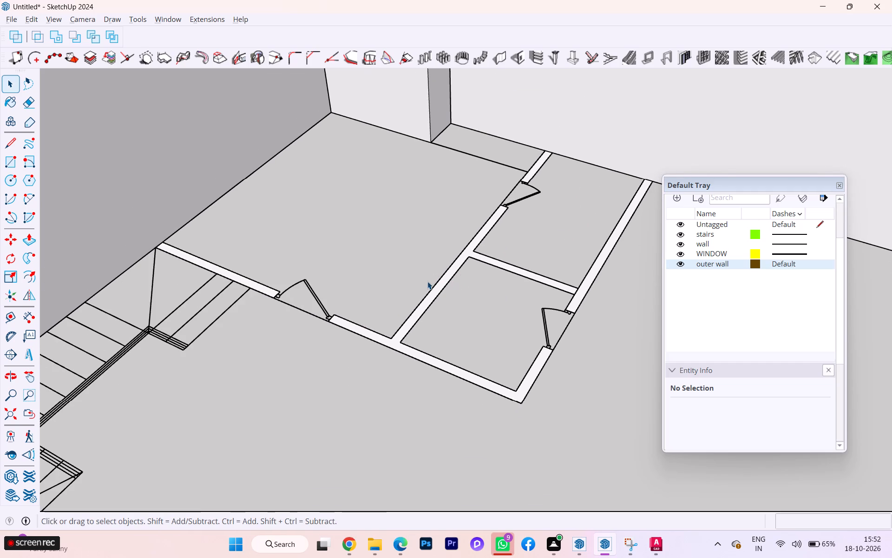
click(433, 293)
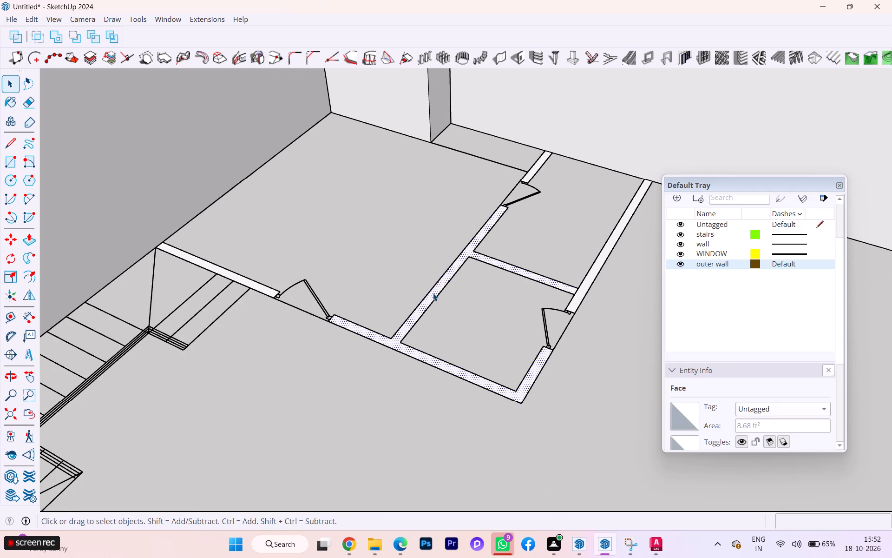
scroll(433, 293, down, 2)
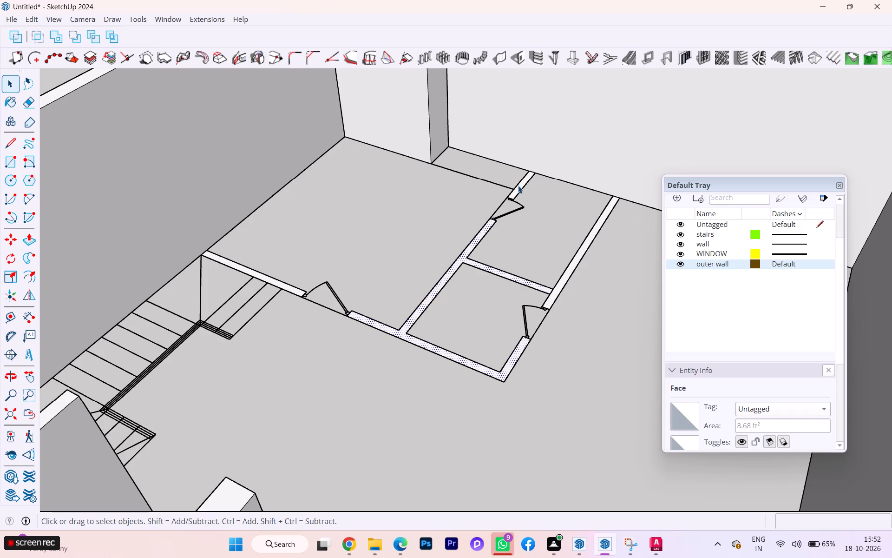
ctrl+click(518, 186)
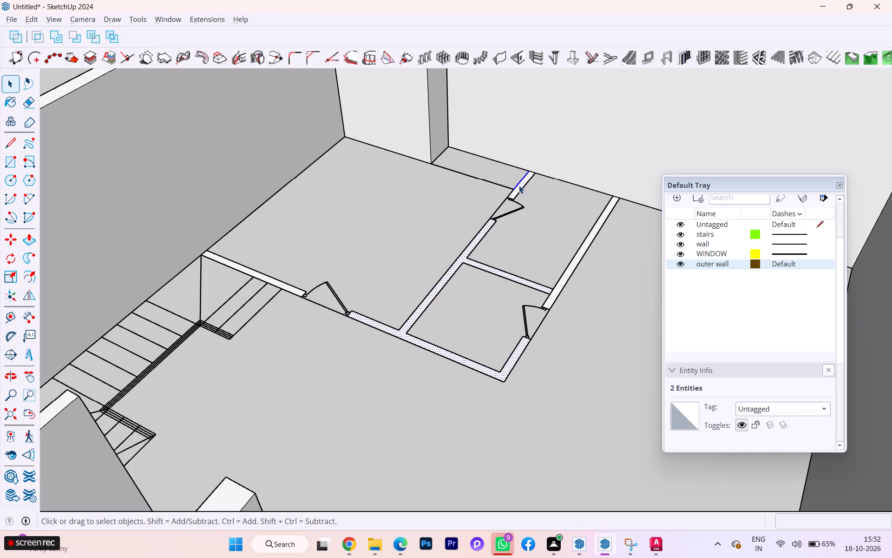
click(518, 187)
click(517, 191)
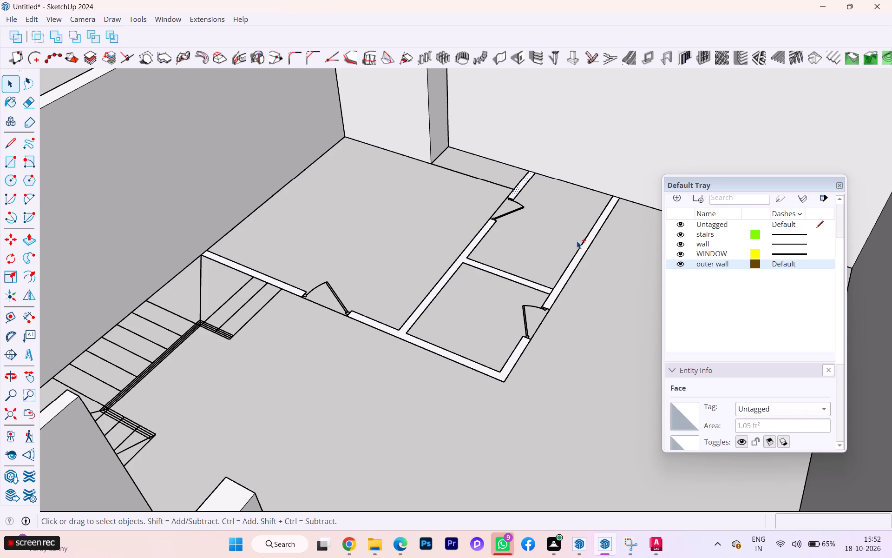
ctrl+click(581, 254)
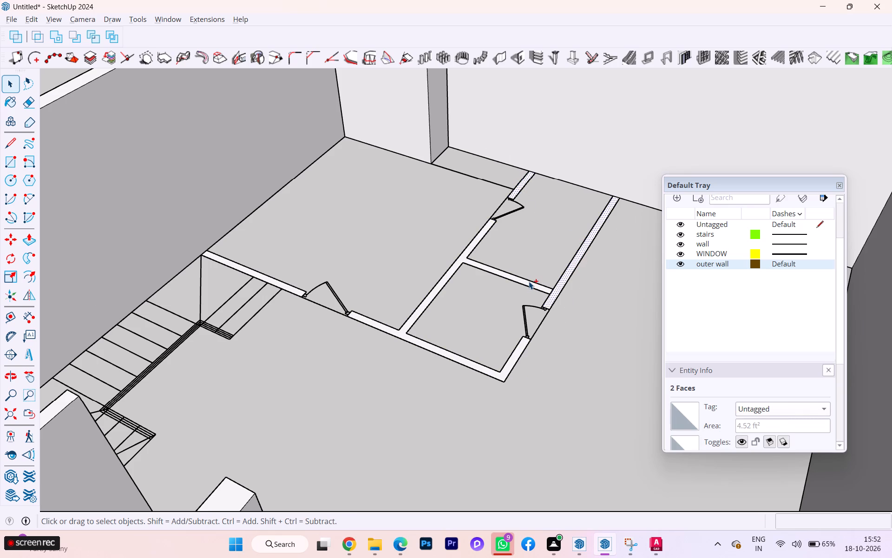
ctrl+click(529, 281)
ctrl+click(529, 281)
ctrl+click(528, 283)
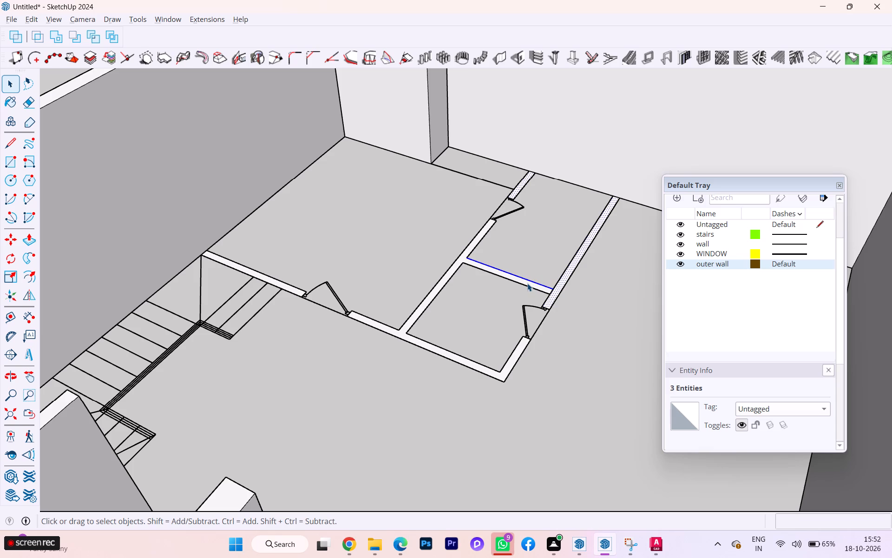
Select the four internal wall faces: the merged partition walls, the piece beside the stairs, the short rear piece and the toilets' far wall.
click(527, 283)
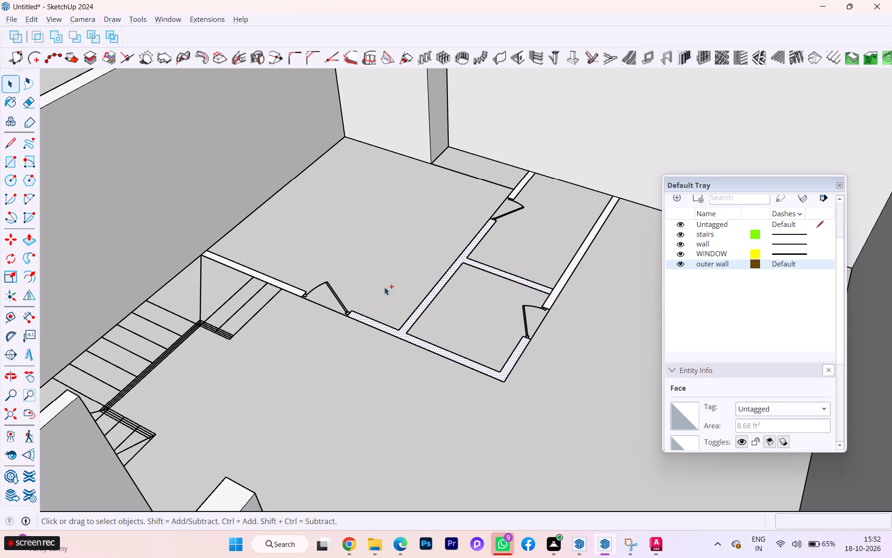
ctrl+click(273, 280)
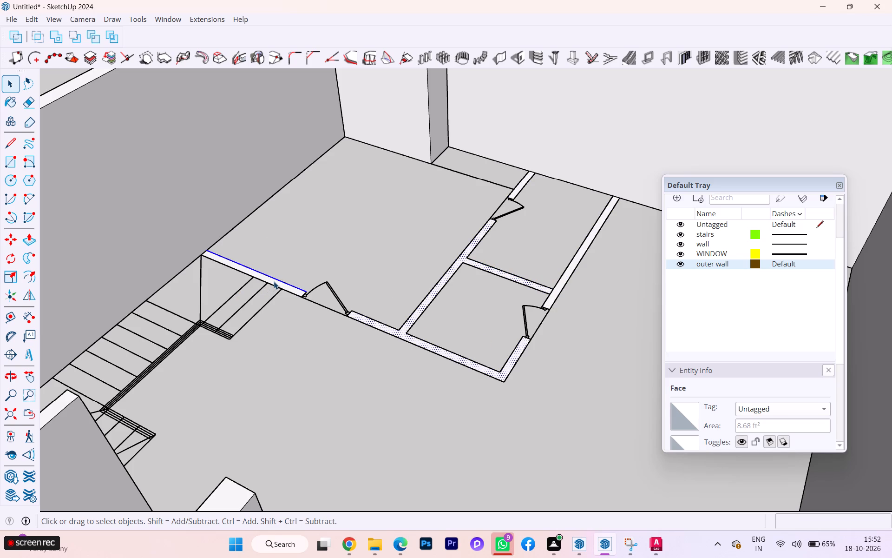
ctrl+click(276, 282)
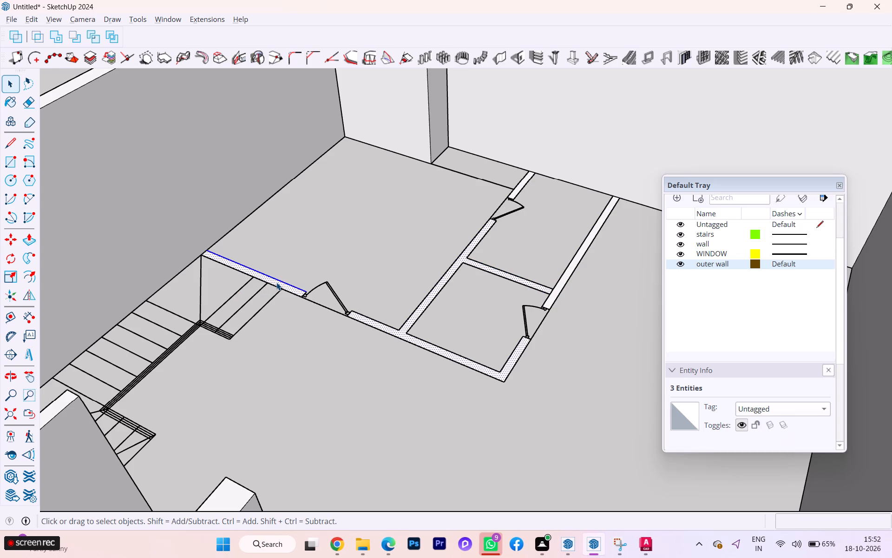
ctrl+shift+click(278, 279)
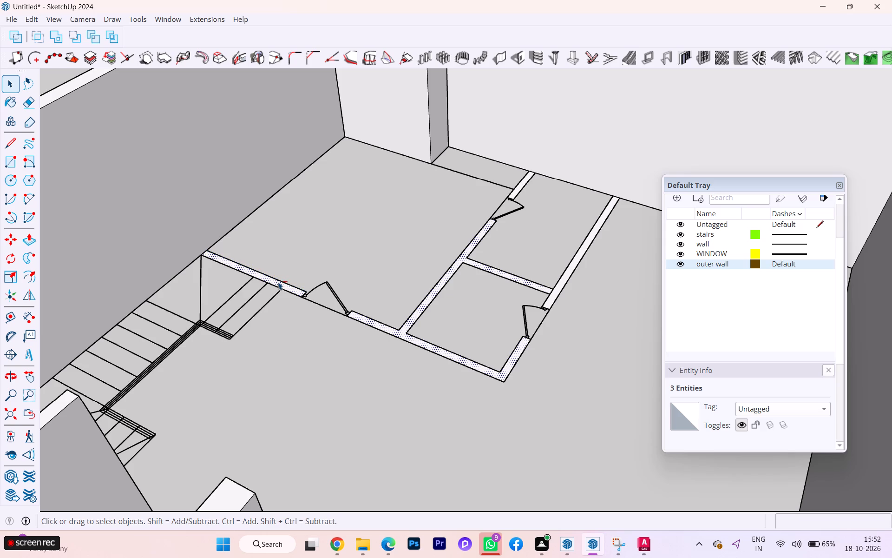
ctrl+shift+click(278, 282)
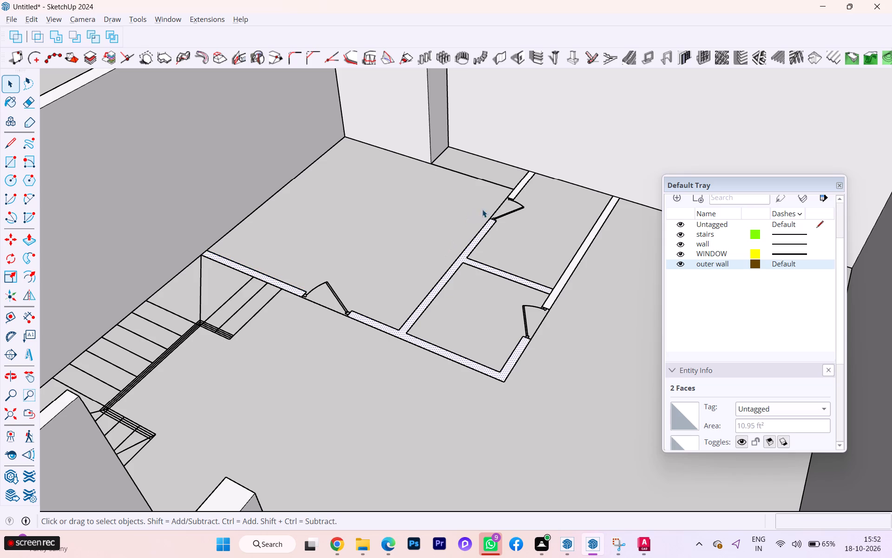
ctrl+click(516, 192)
ctrl+scroll(516, 192, up, 3)
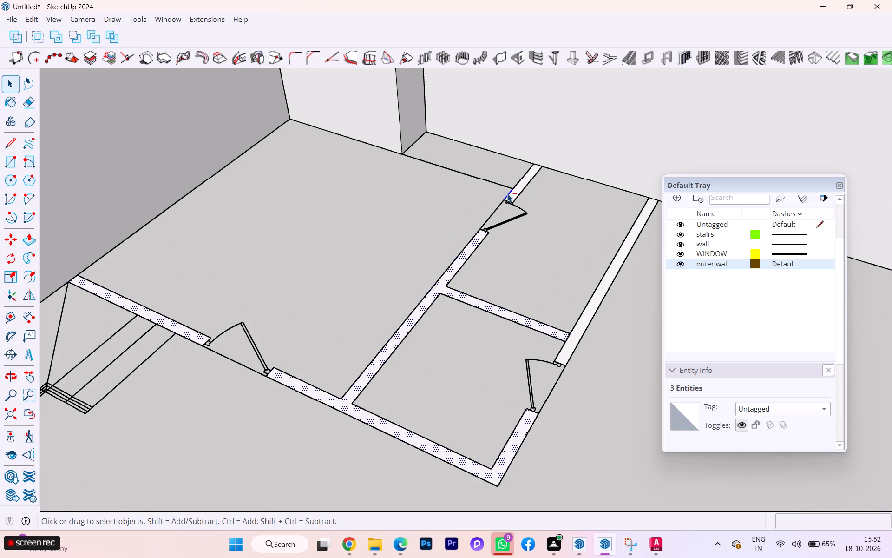
ctrl+shift+click(507, 194)
ctrl+click(517, 192)
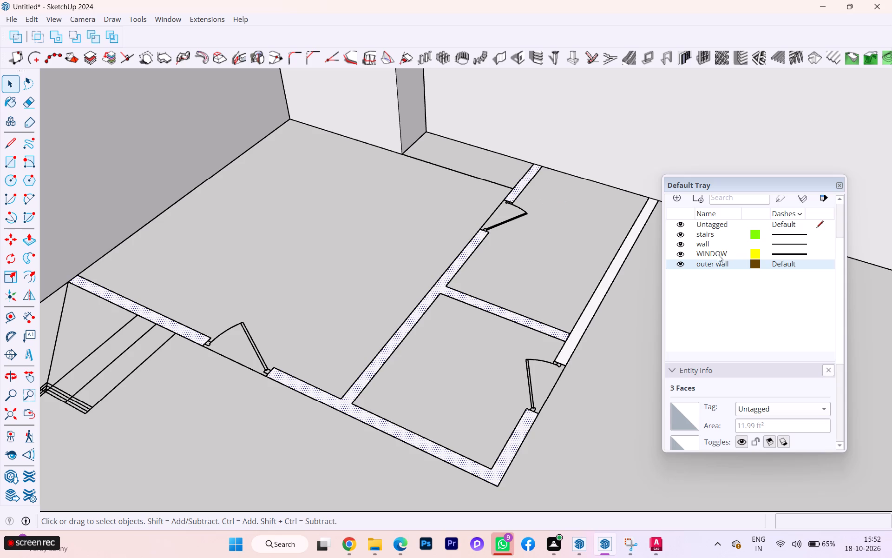
ctrl+click(599, 299)
Create a new tag named "internal wall".
click(677, 197)
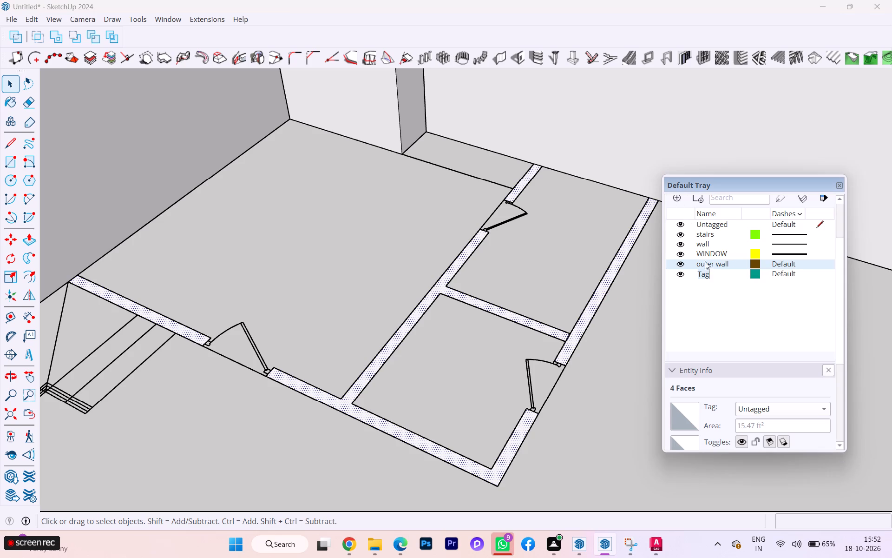
key(BackSpace)
text(interb)
key(BackSpace)
text(nal wall)
click(734, 306)
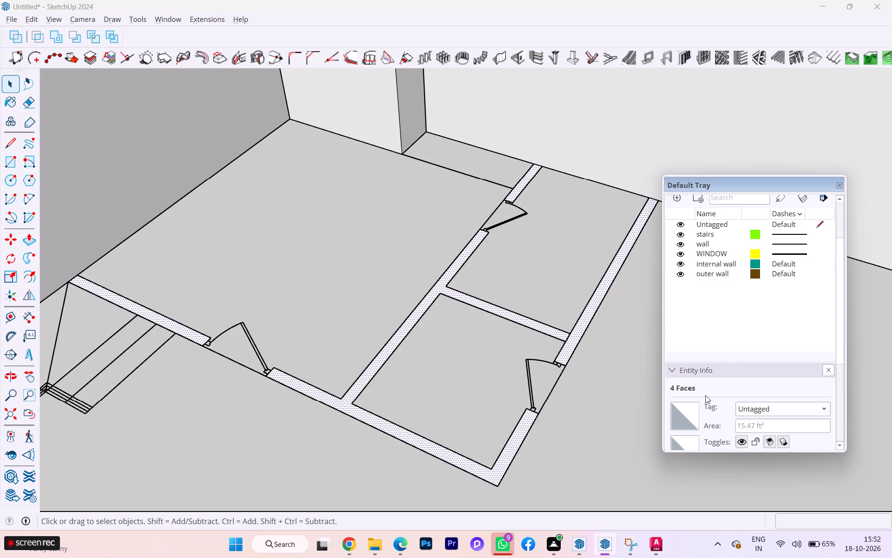
Assign the internal wall tag to the four selected wall faces.
click(761, 411)
click(765, 421)
click(753, 410)
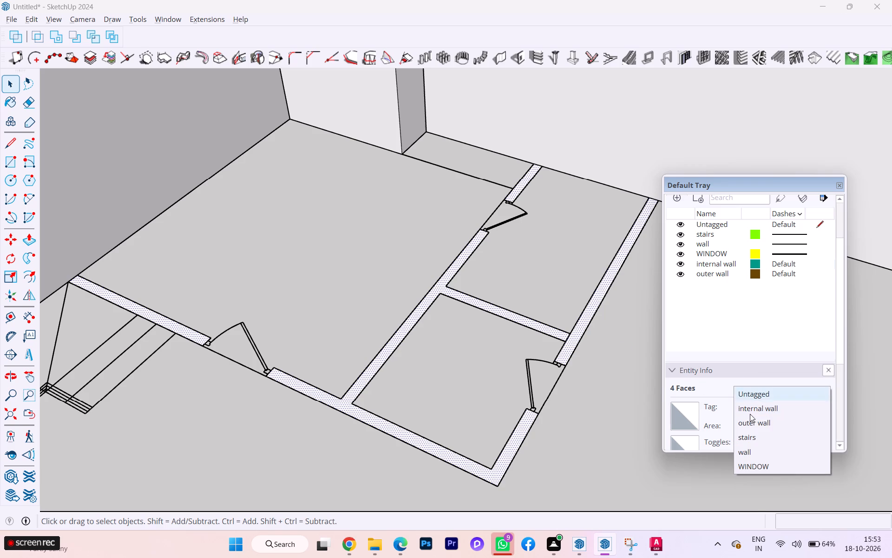
click(750, 409)
Hide the internal wall tag and show it again to check which faces it holds.
click(682, 263)
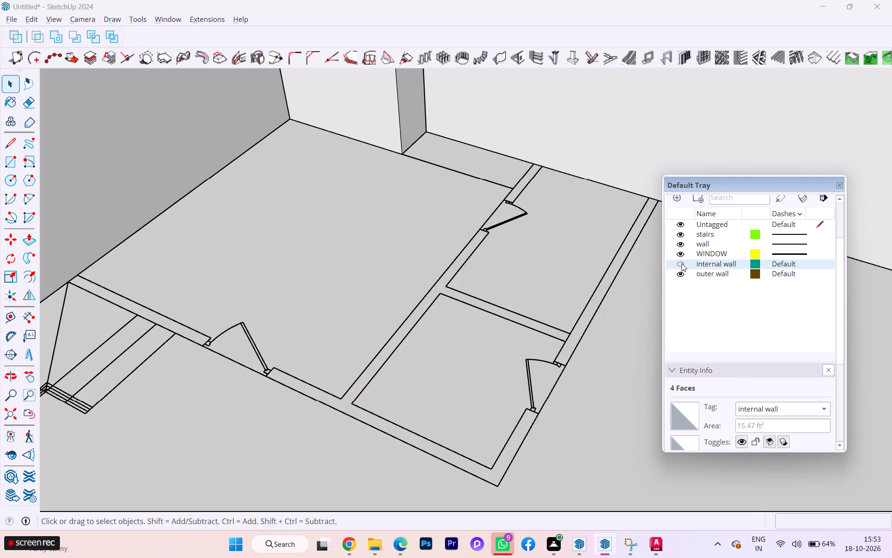
click(682, 263)
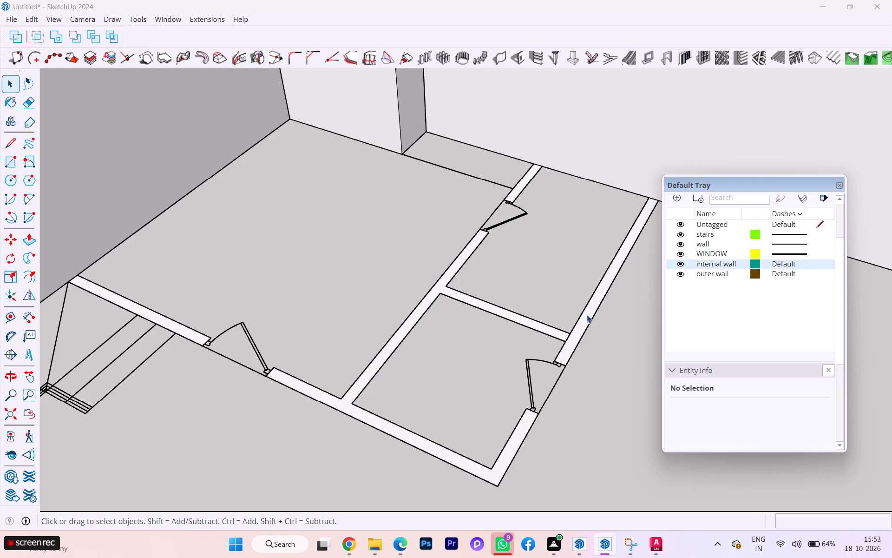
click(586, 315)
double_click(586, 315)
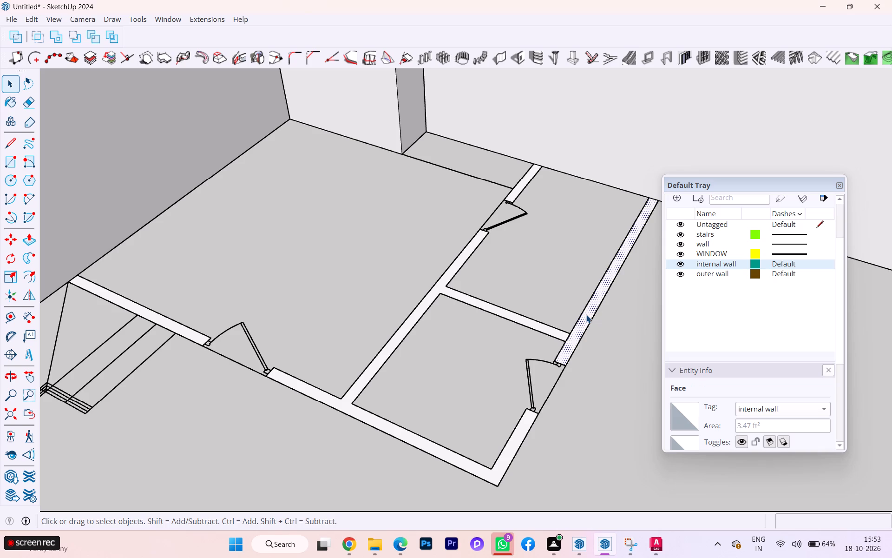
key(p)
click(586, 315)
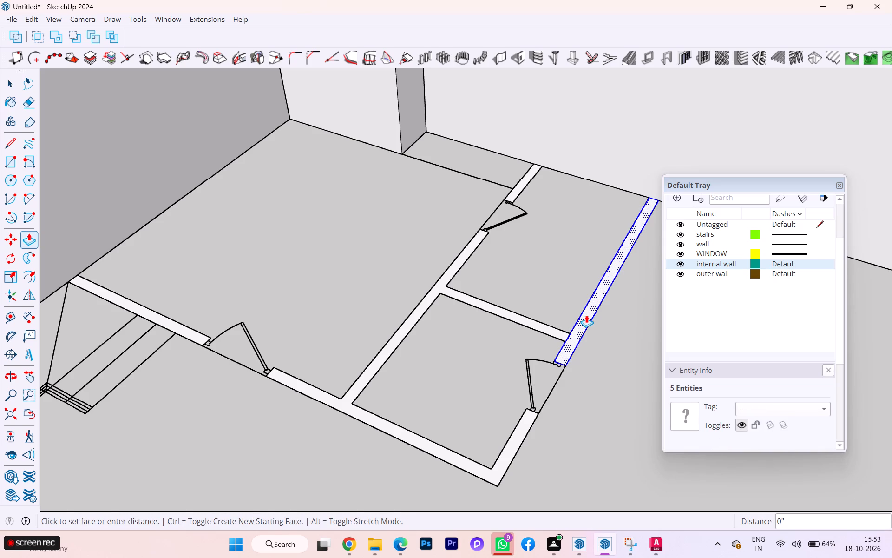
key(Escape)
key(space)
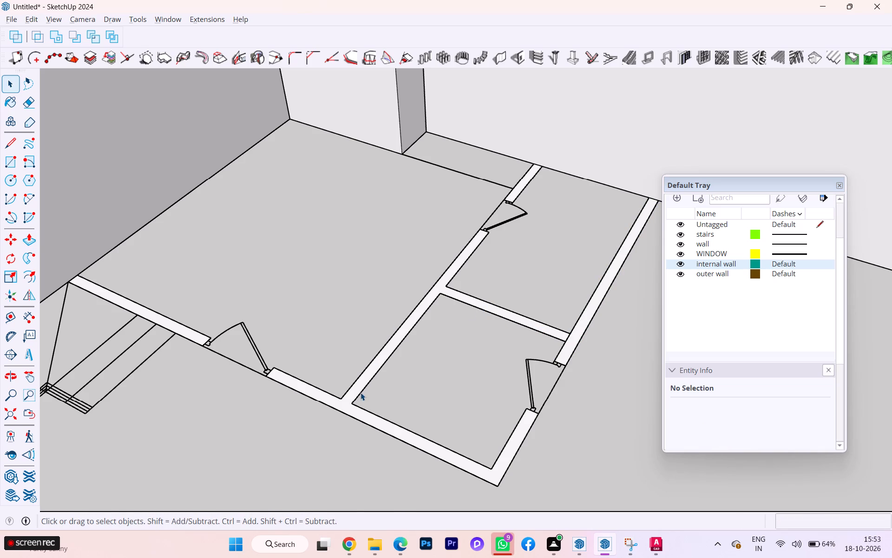
Push/Pull the merged partition walls' face up to a height of 10'.
key(p)
click(350, 399)
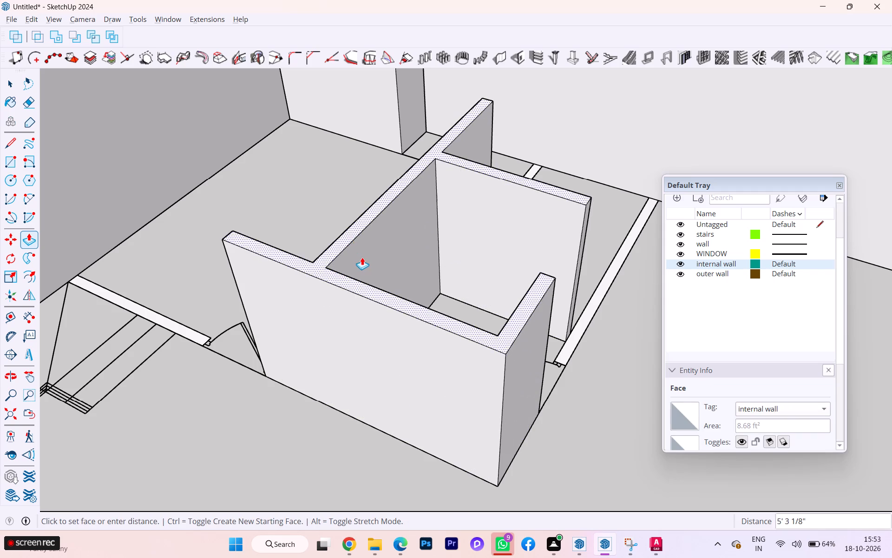
scroll(222, 286, down, 6)
scroll(254, 244, down, 6)
scroll(256, 240, up, 1)
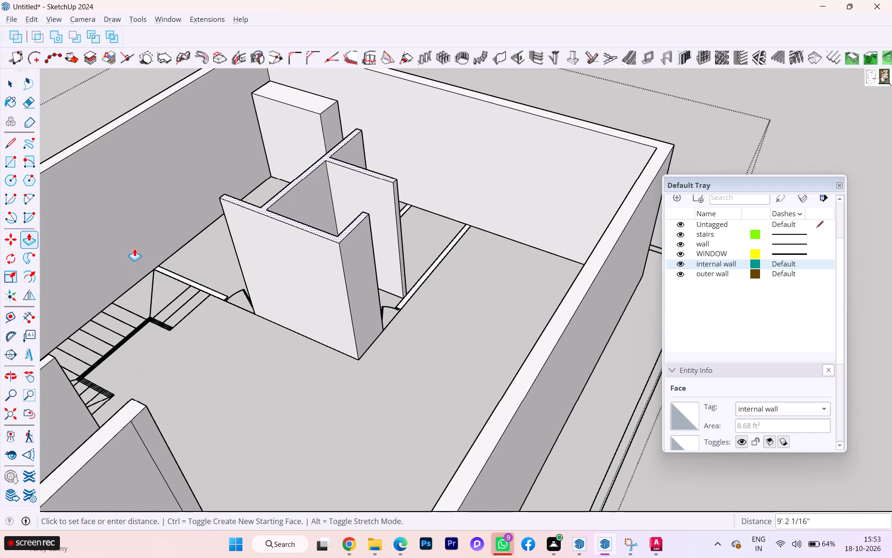
click(116, 413)
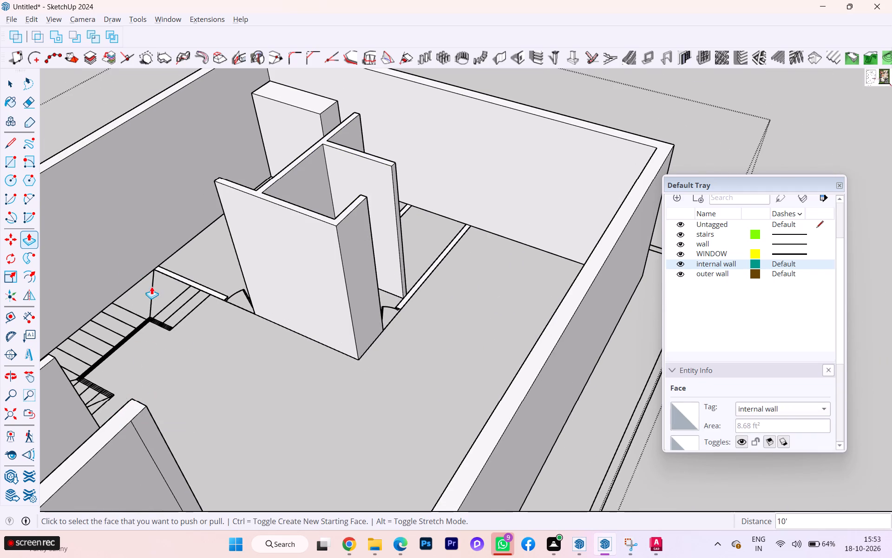
Push/Pull the wall piece beside the stairs up 10', level with the top of the partition walls.
scroll(205, 283, up, 2)
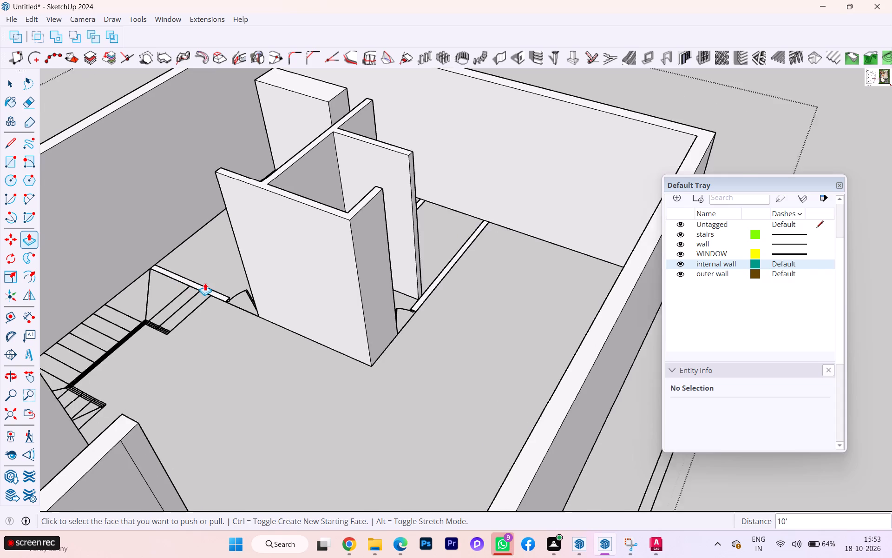
scroll(212, 286, up, 5)
scroll(212, 286, down, 1)
scroll(212, 286, up, 1)
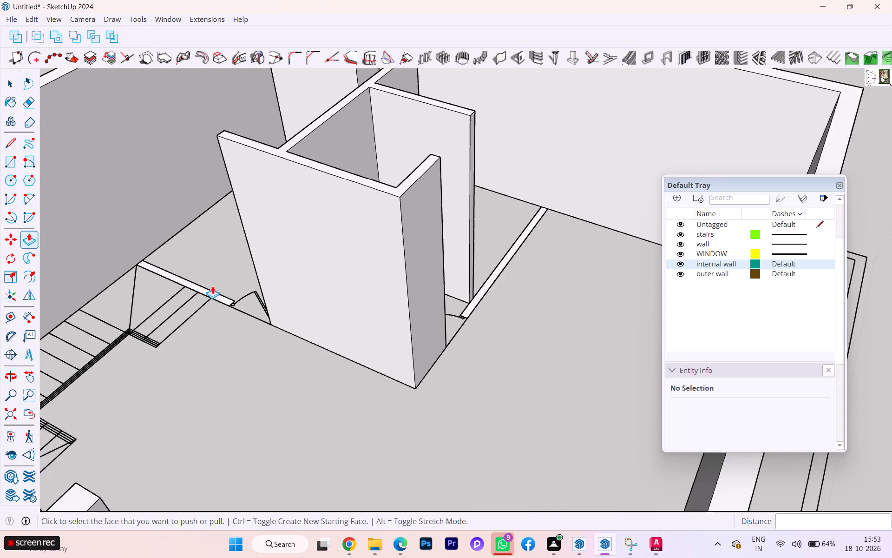
scroll(215, 292, up, 3)
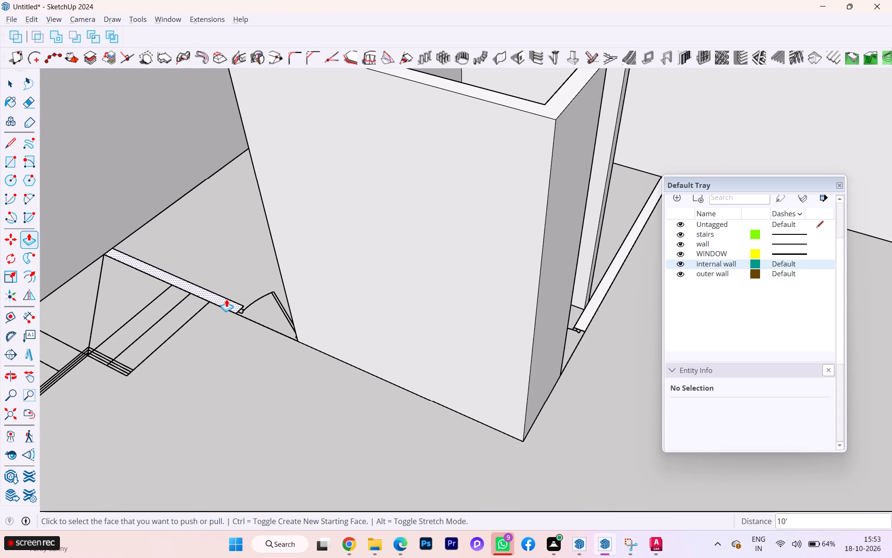
click(226, 299)
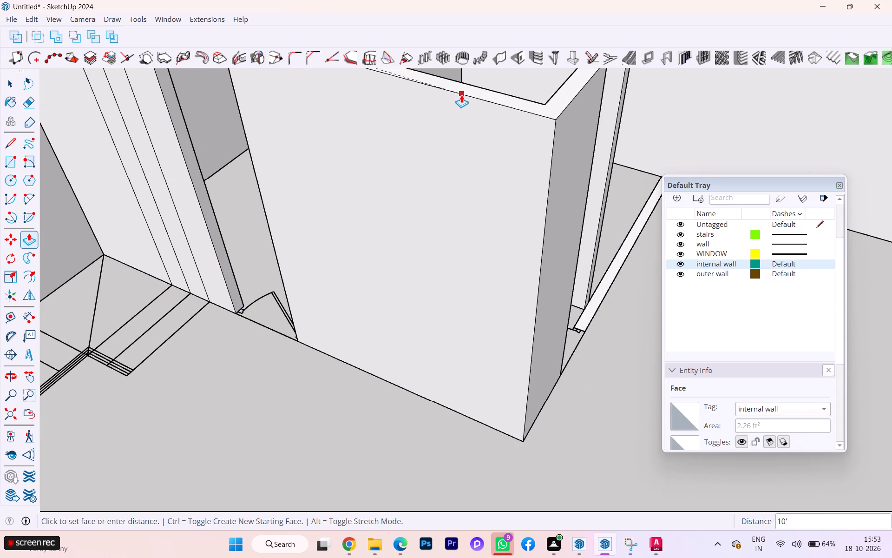
click(461, 95)
Push/Pull the short rear wall piece by the toilet door up 10', level with the partition walls.
scroll(390, 165, down, 4)
scroll(306, 243, down, 2)
scroll(302, 247, up, 2)
scroll(302, 248, down, 2)
scroll(297, 255, up, 1)
scroll(297, 255, down, 2)
scroll(297, 256, up, 1)
scroll(295, 260, down, 4)
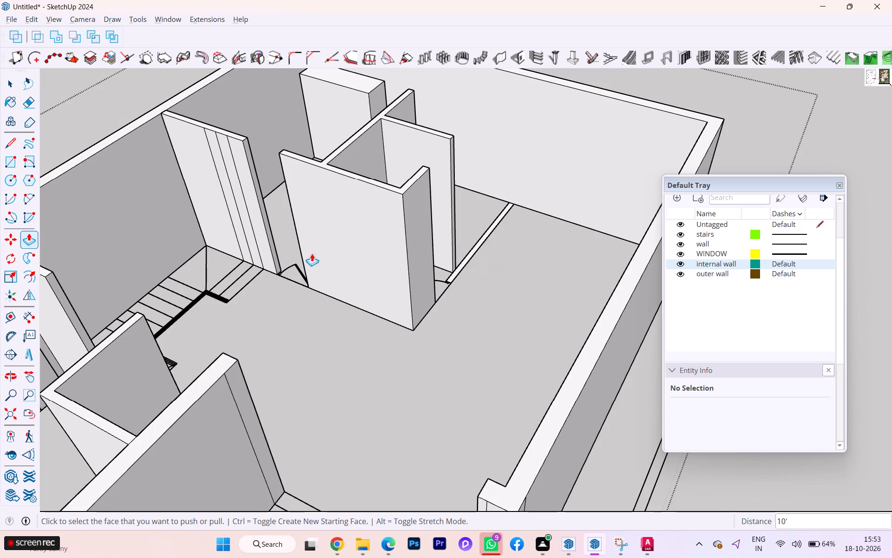
scroll(461, 213, up, 1)
scroll(475, 199, down, 1)
scroll(475, 199, up, 1)
scroll(475, 199, down, 1)
middle_drag(475, 199, 383, 239)
scroll(505, 235, up, 3)
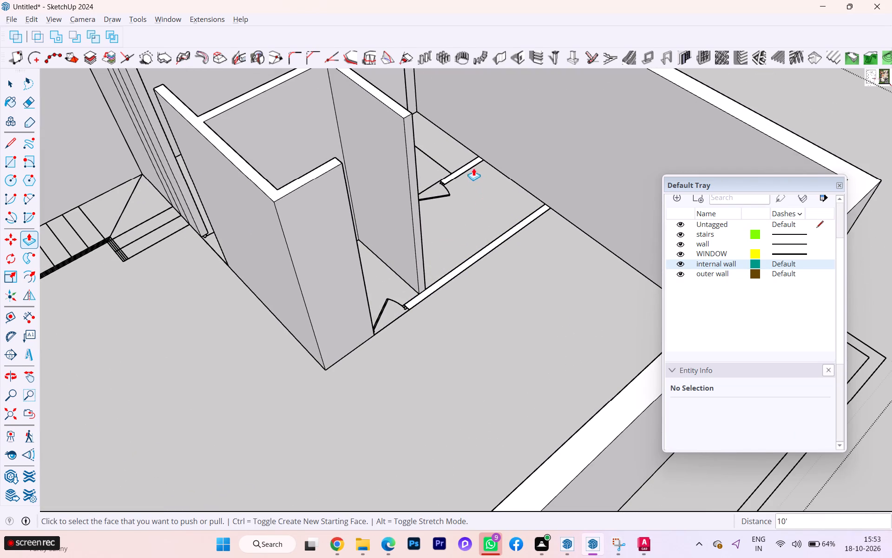
scroll(454, 172, up, 4)
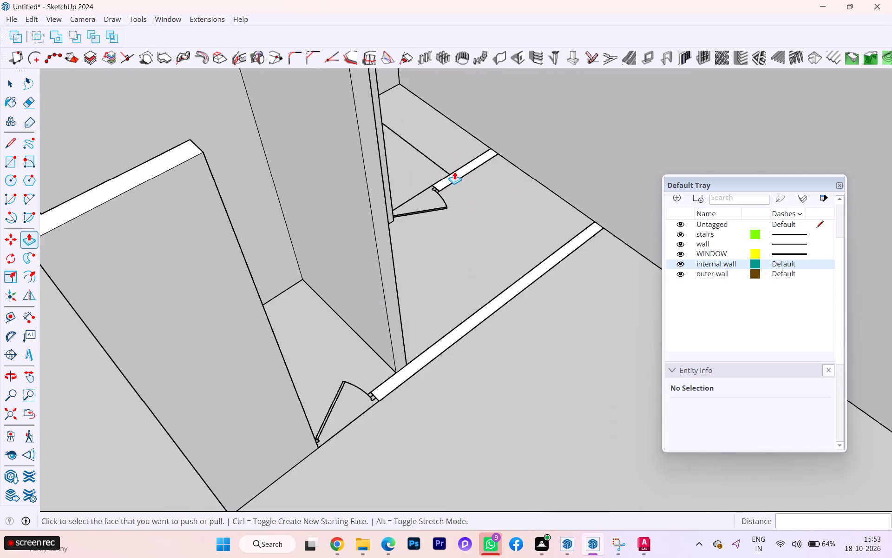
click(445, 179)
scroll(438, 114, down, 1)
scroll(438, 114, up, 1)
scroll(438, 114, down, 1)
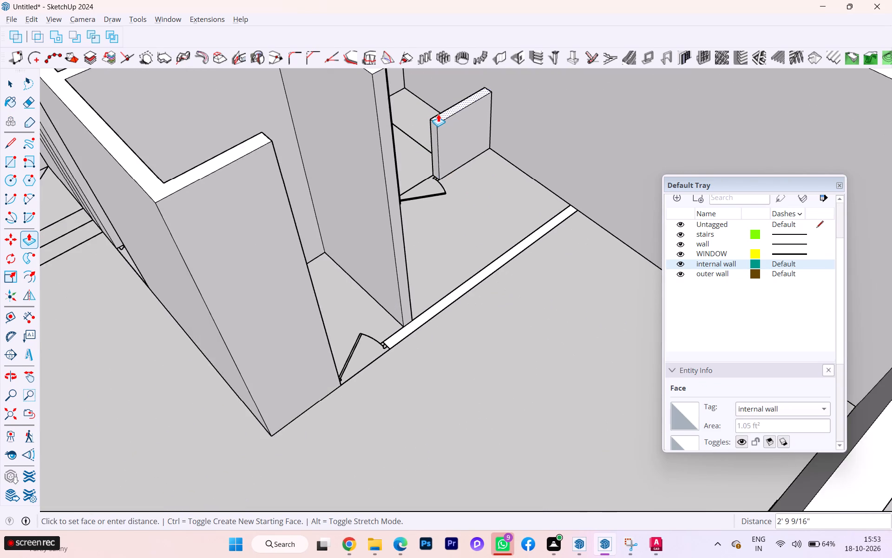
scroll(438, 114, down, 3)
scroll(439, 116, up, 2)
scroll(439, 116, down, 5)
scroll(439, 116, up, 3)
scroll(439, 116, down, 8)
scroll(422, 104, up, 2)
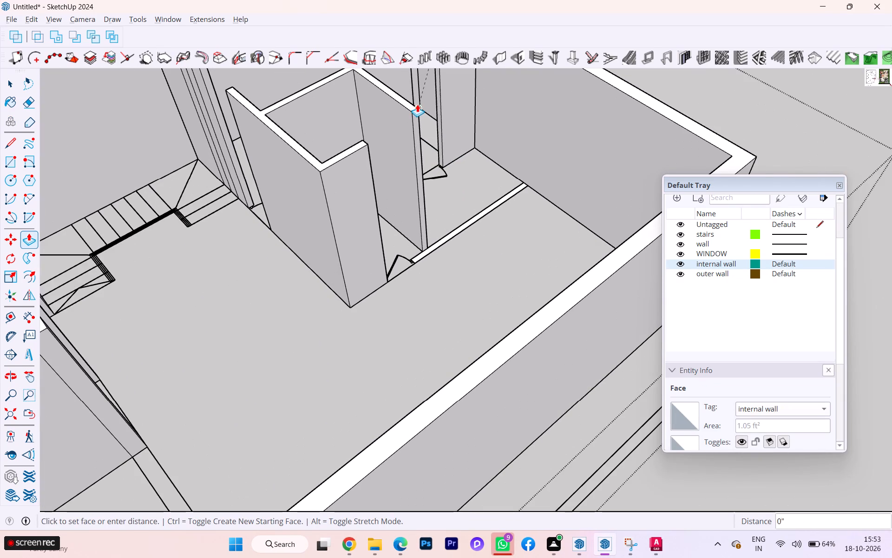
click(414, 106)
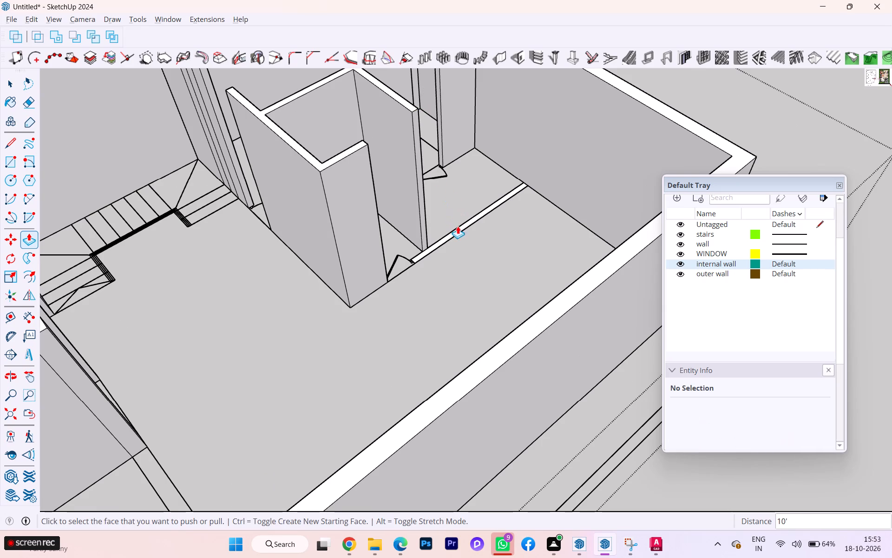
Push/Pull the toilets' far wall up 10' to match the partition walls' height.
scroll(454, 230, up, 4)
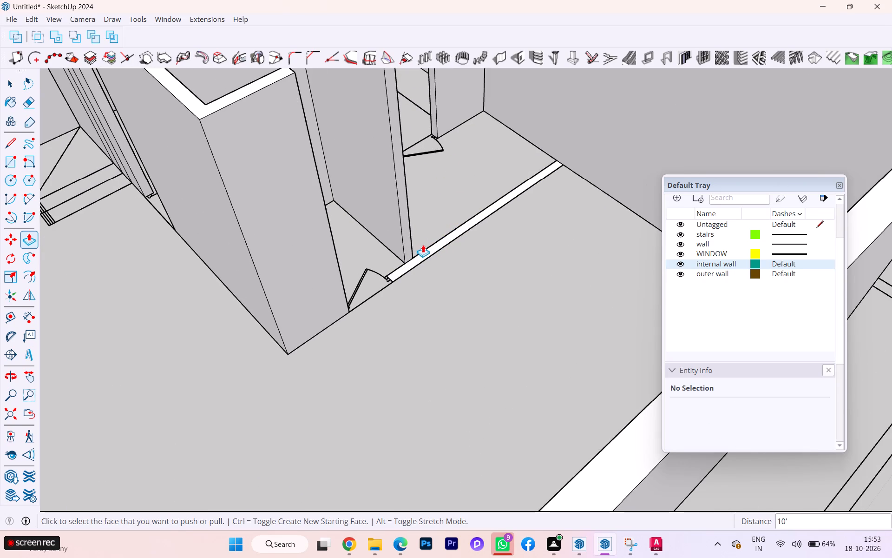
click(422, 254)
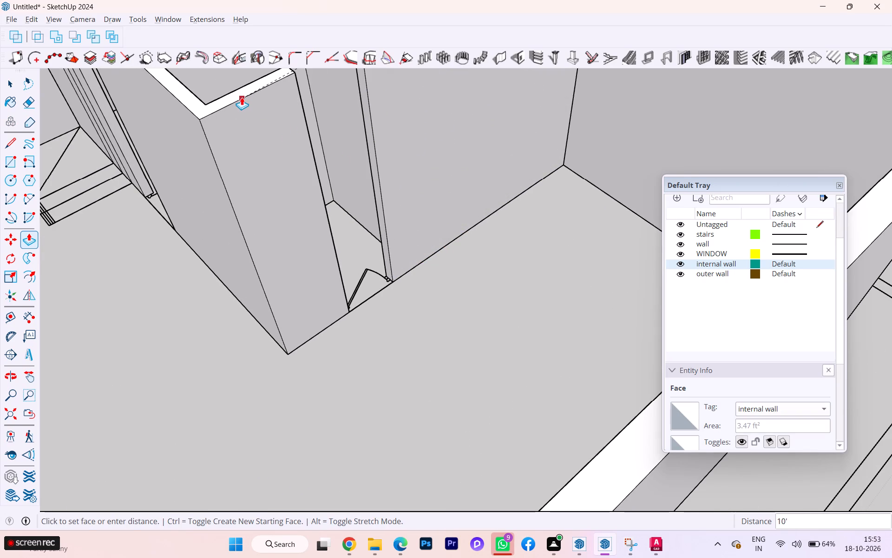
click(242, 97)
scroll(321, 151, down, 1)
scroll(335, 170, up, 1)
scroll(342, 179, down, 1)
key(Escape)
key(space)
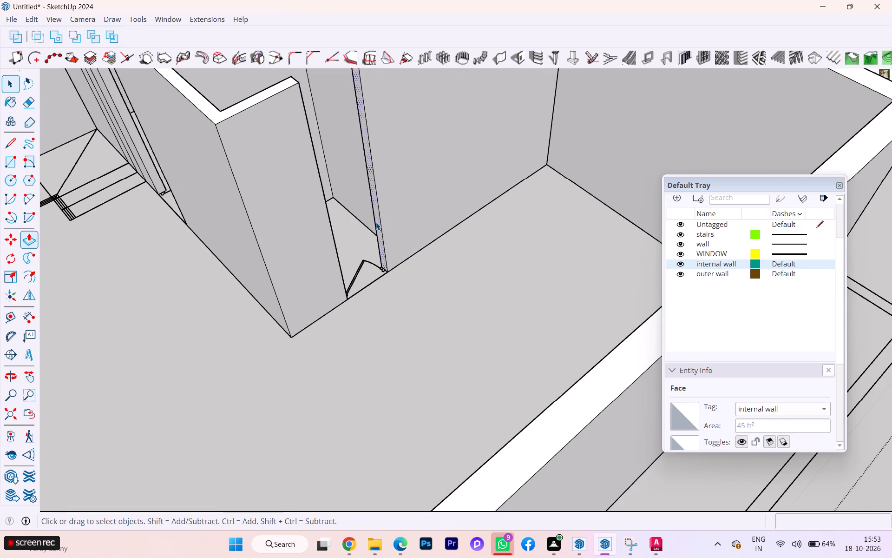
Examine the raised internal walls around the toilets and stairs from several angles.
scroll(366, 227, down, 3)
middle_drag(366, 235, 485, 268)
middle_drag(358, 252, 385, 257)
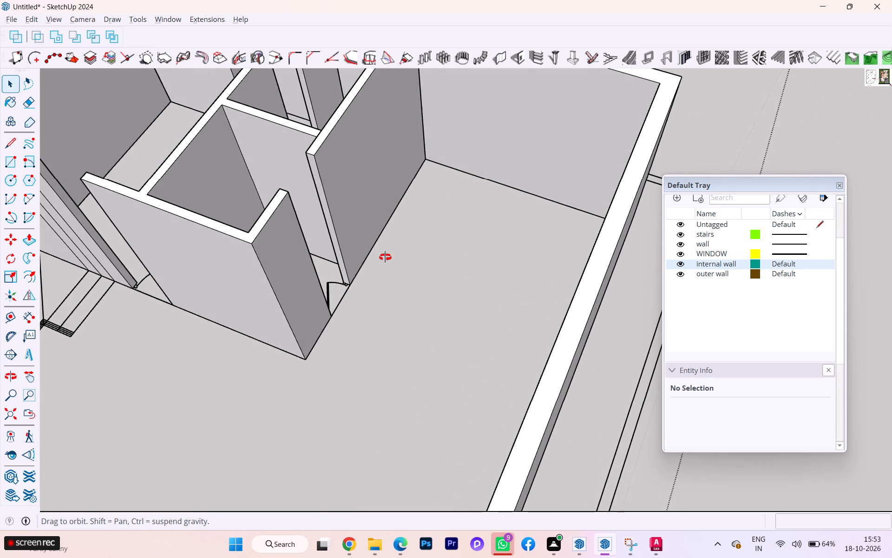
middle_drag(385, 257, 552, 314)
scroll(451, 303, down, 1)
scroll(448, 301, up, 1)
scroll(343, 248, down, 2)
scroll(320, 235, up, 1)
scroll(319, 234, down, 1)
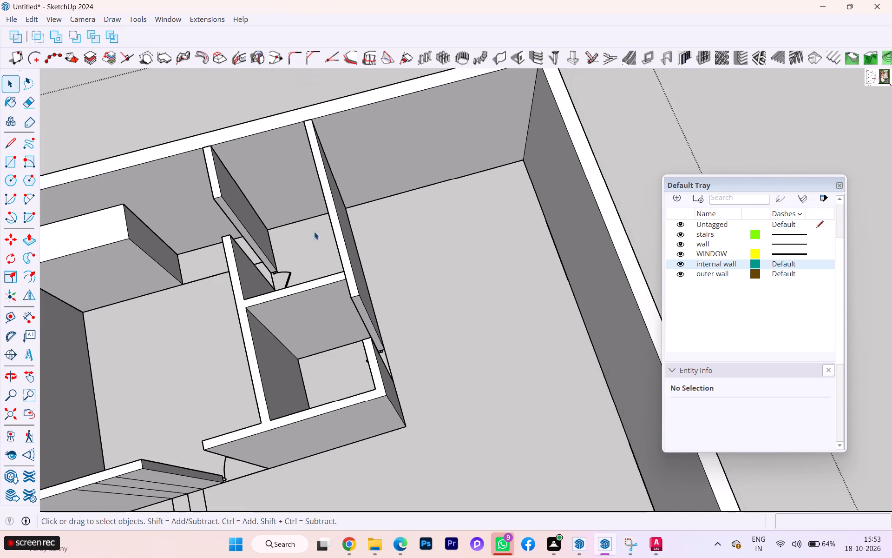
scroll(288, 246, down, 1)
middle_drag(283, 244, 328, 149)
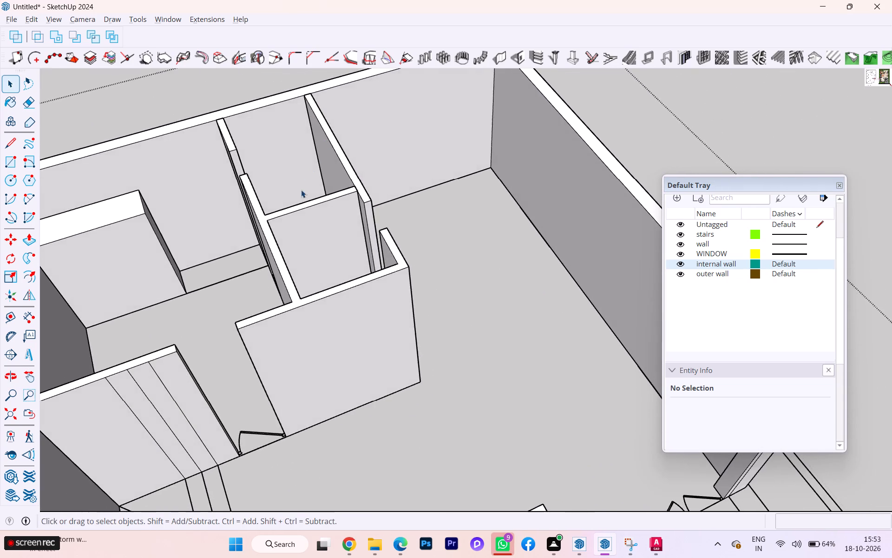
scroll(297, 202, down, 4)
Select faces of the wall beside the stairs and their connected geometry to check how extra vertical lines divide the wall.
double_click(197, 346)
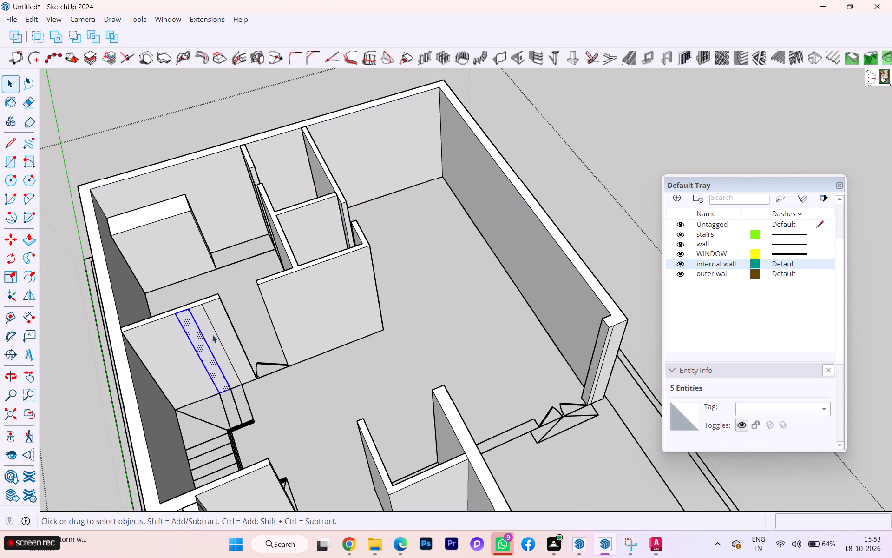
click(222, 325)
scroll(218, 333, up, 1)
scroll(217, 333, down, 1)
scroll(217, 333, up, 1)
double_click(335, 301)
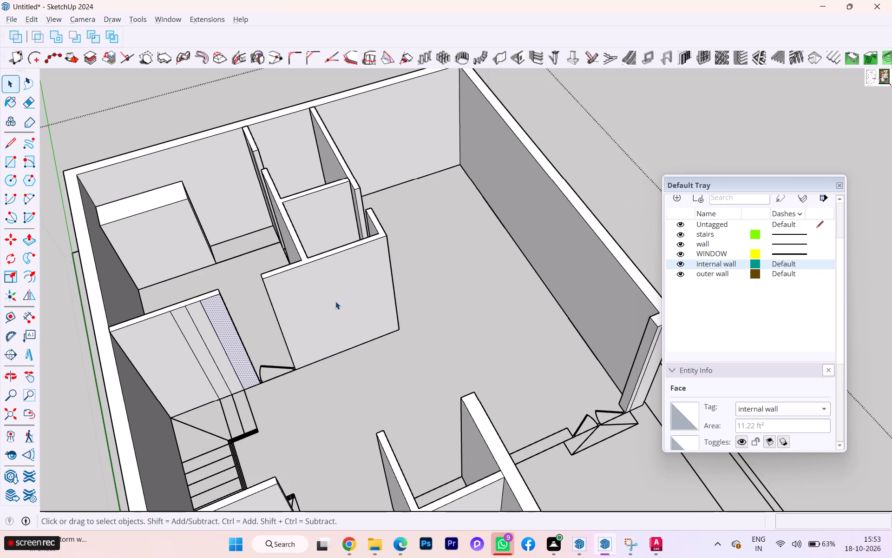
click(335, 301)
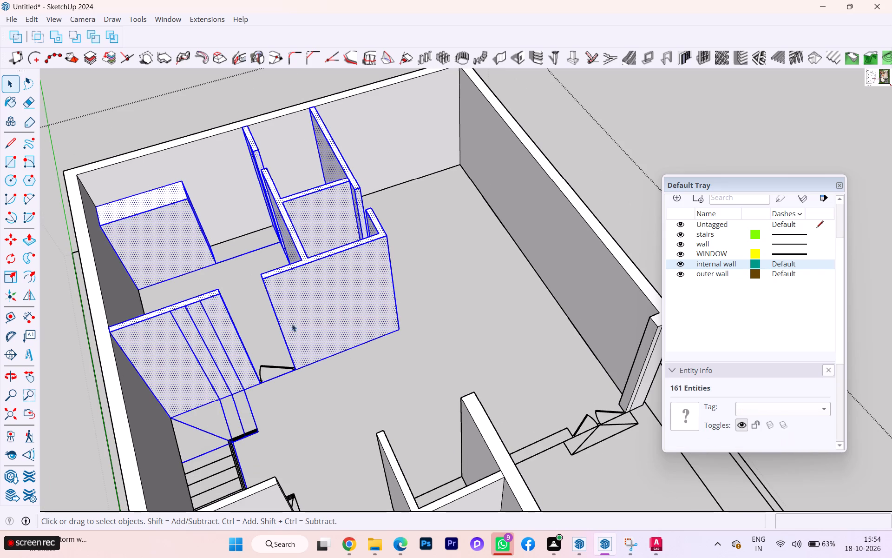
double_click(226, 346)
click(227, 326)
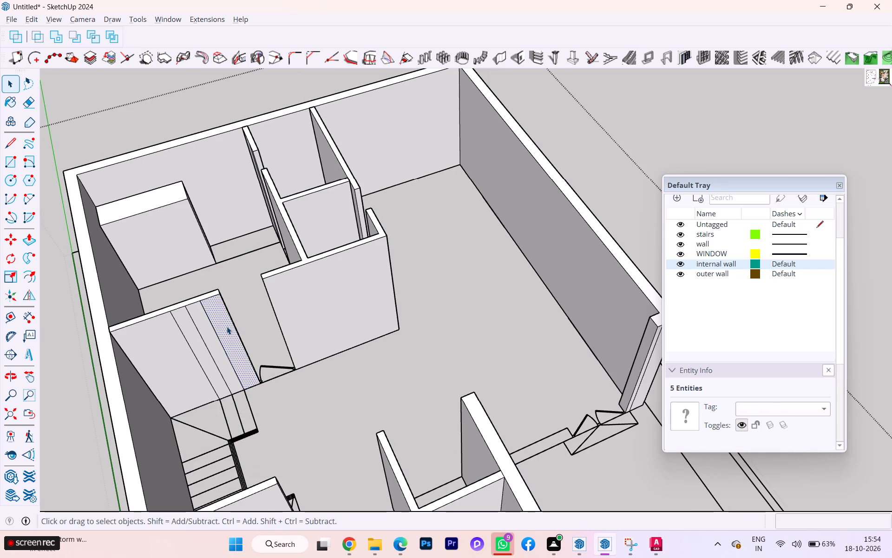
double_click(223, 308)
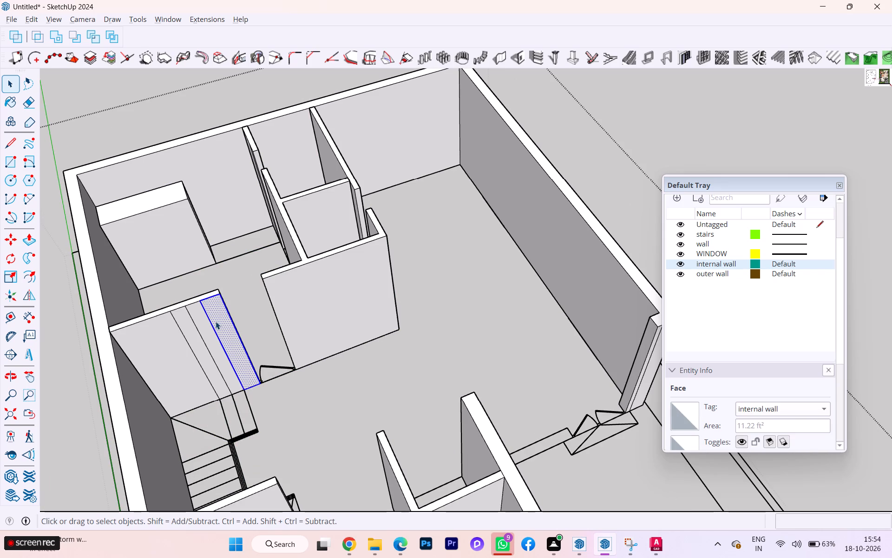
key(Escape)
click(173, 339)
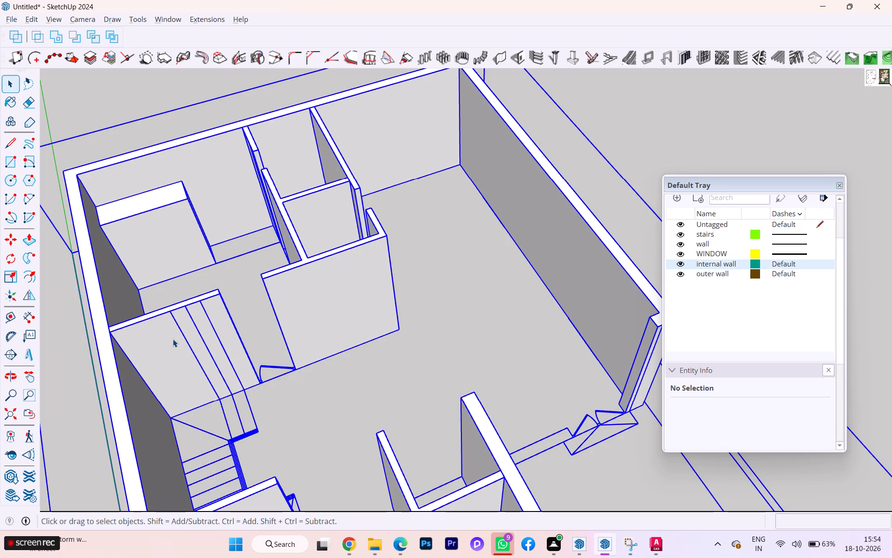
triple_click(173, 339)
click(173, 339)
click(173, 339)
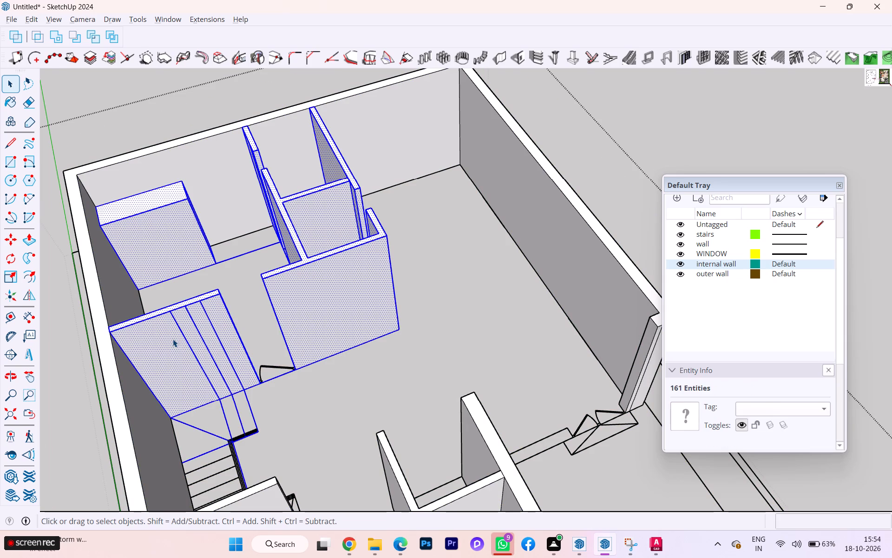
double_click(176, 363)
click(285, 408)
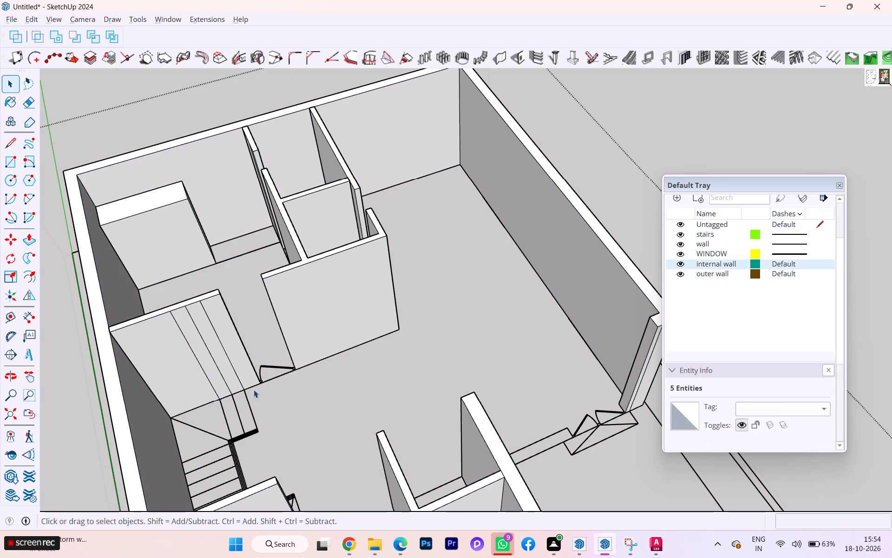
Erase the three extra vertical lines on the wall beside the stairs, keeping its surface as one face.
key(e)
click(198, 362)
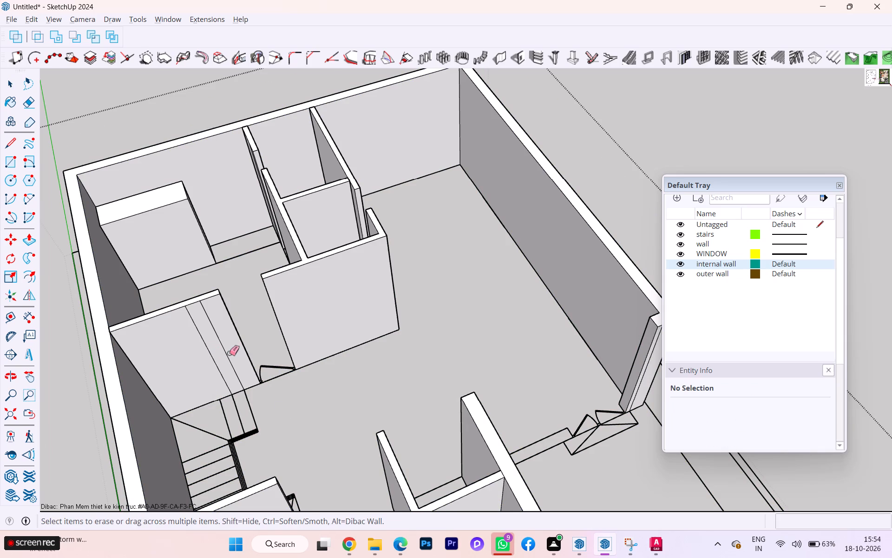
click(231, 350)
click(218, 355)
click(205, 359)
click(241, 339)
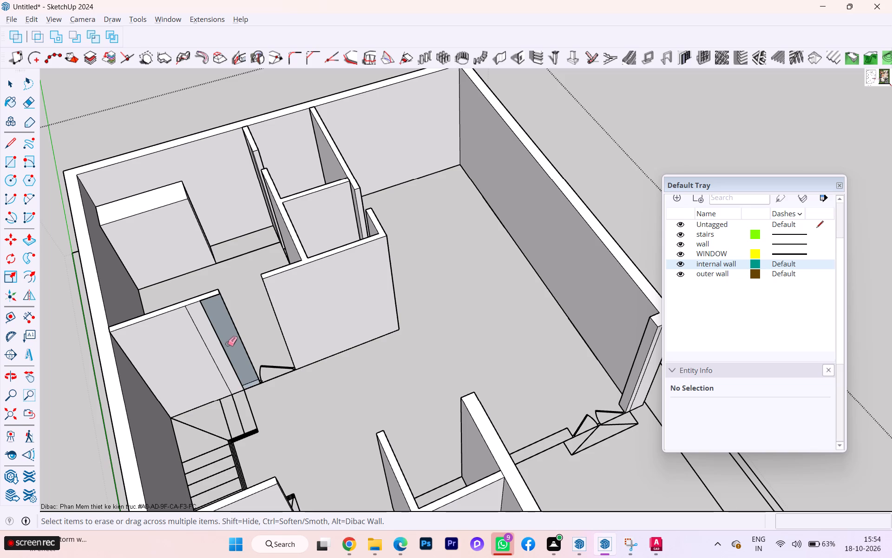
key(ctrl+z)
click(222, 340)
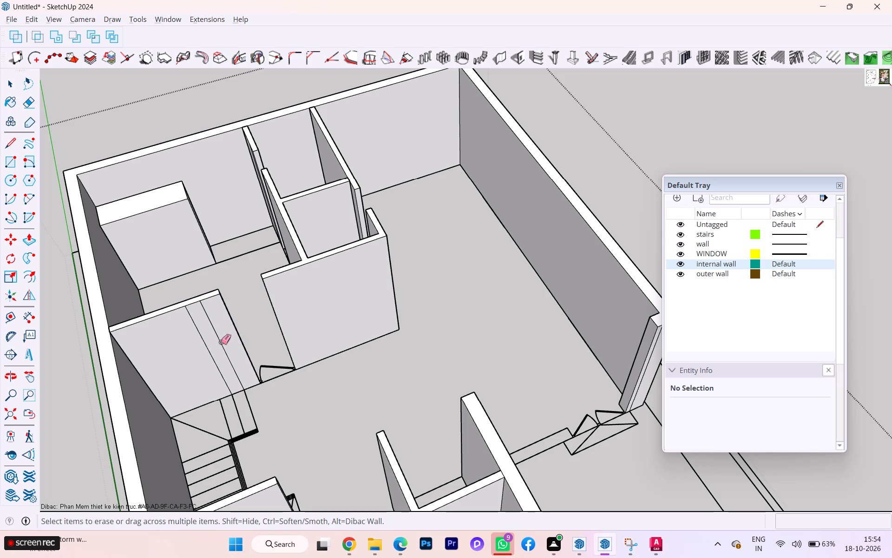
click(221, 342)
click(212, 352)
click(210, 352)
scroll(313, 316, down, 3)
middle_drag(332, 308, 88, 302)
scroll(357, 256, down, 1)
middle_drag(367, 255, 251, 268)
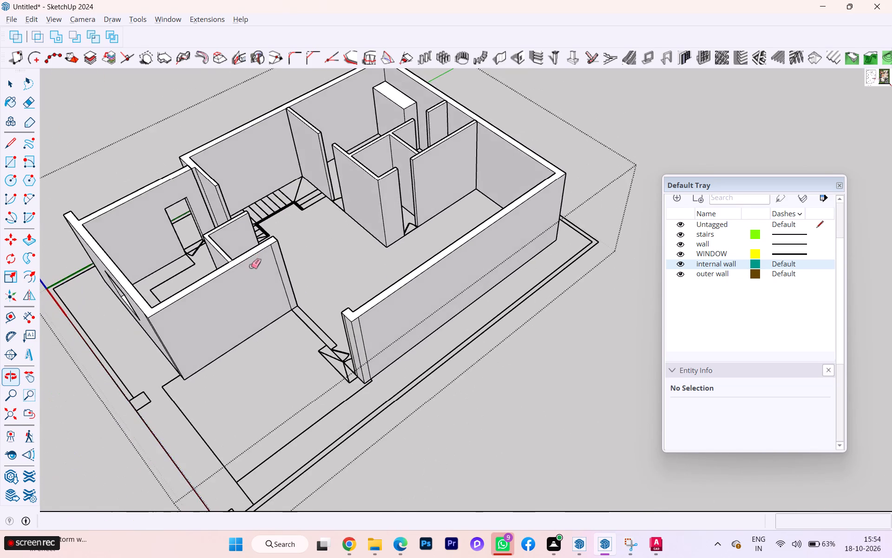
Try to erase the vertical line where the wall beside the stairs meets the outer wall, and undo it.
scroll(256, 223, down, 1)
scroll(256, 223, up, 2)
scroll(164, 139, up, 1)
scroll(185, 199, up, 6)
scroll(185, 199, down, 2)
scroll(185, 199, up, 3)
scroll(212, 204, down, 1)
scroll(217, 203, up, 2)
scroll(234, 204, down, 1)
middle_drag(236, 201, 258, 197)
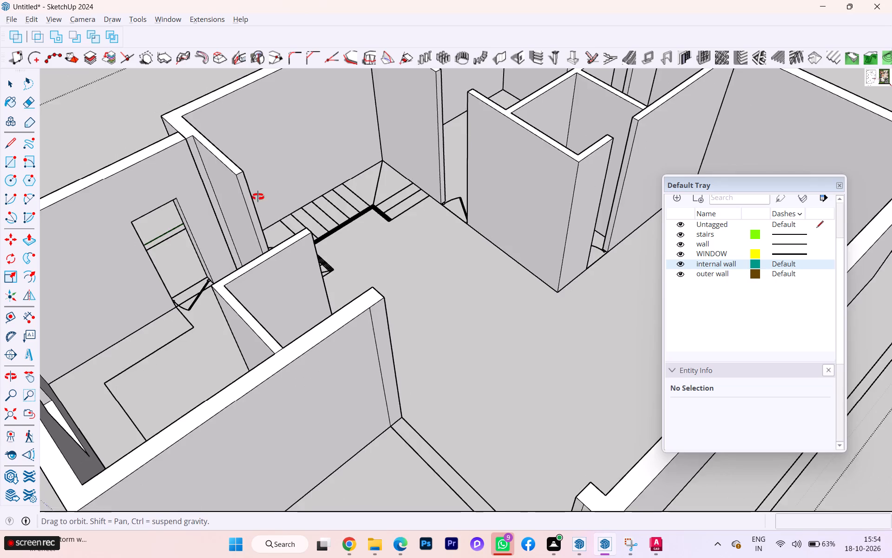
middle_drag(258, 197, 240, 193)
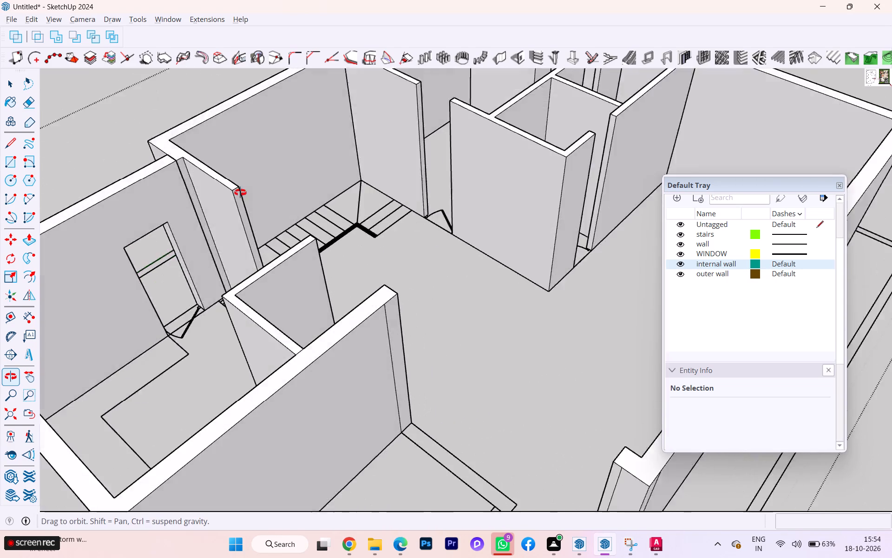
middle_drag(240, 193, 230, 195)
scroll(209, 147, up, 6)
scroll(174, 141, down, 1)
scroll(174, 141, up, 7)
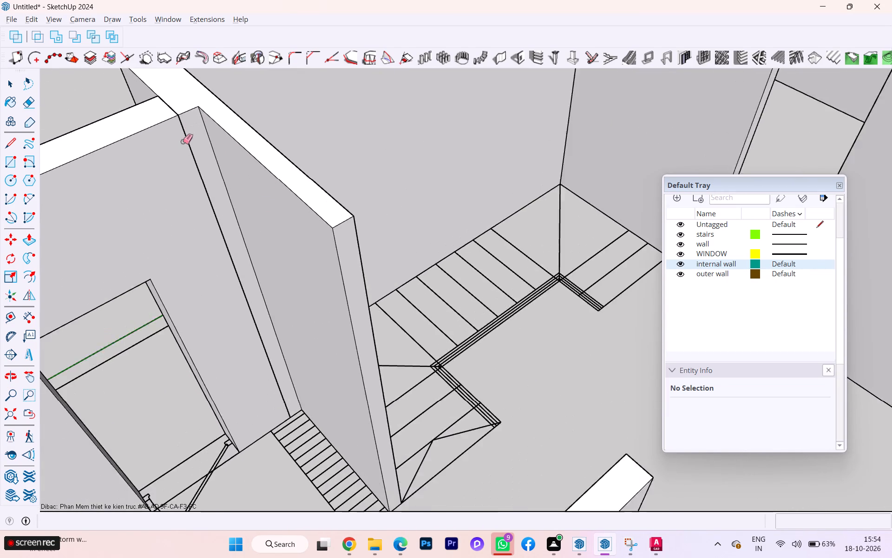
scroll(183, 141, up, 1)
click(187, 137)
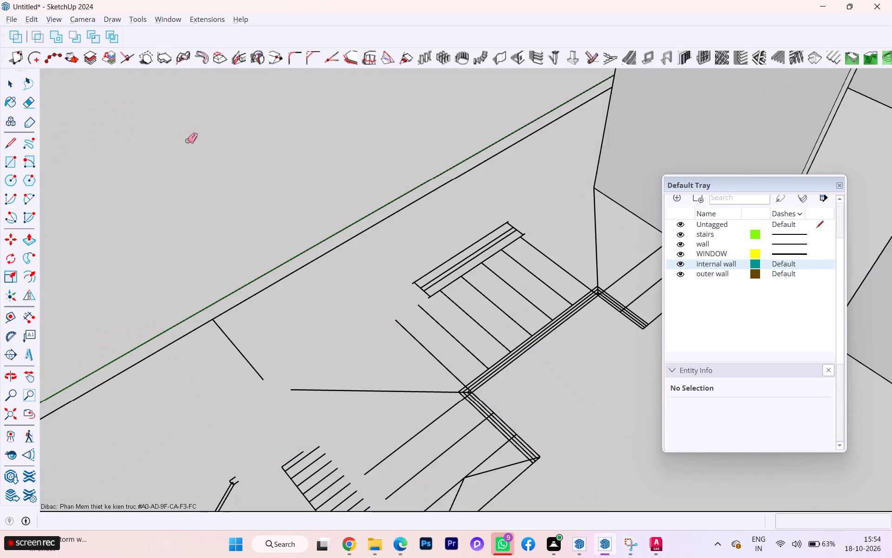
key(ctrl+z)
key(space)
Examine the wall junction beside the stairs up close and the house's walls from several sides for stray lines.
scroll(205, 163, down, 2)
scroll(228, 181, up, 3)
scroll(234, 185, down, 1)
scroll(203, 146, up, 2)
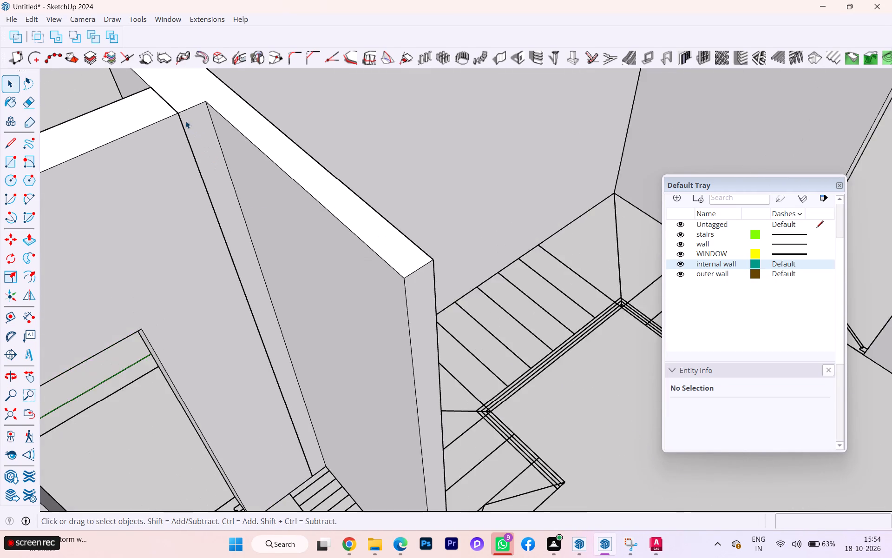
scroll(185, 120, up, 3)
scroll(181, 107, down, 1)
scroll(181, 107, up, 1)
scroll(181, 107, down, 5)
scroll(181, 107, up, 20)
scroll(185, 134, down, 5)
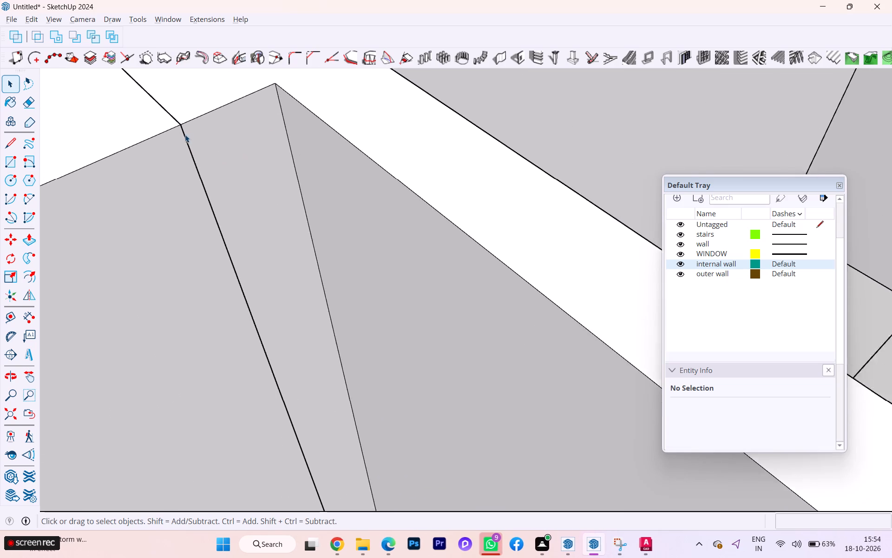
scroll(197, 130, down, 10)
scroll(203, 150, up, 2)
scroll(203, 150, down, 3)
scroll(203, 154, up, 1)
scroll(203, 154, down, 13)
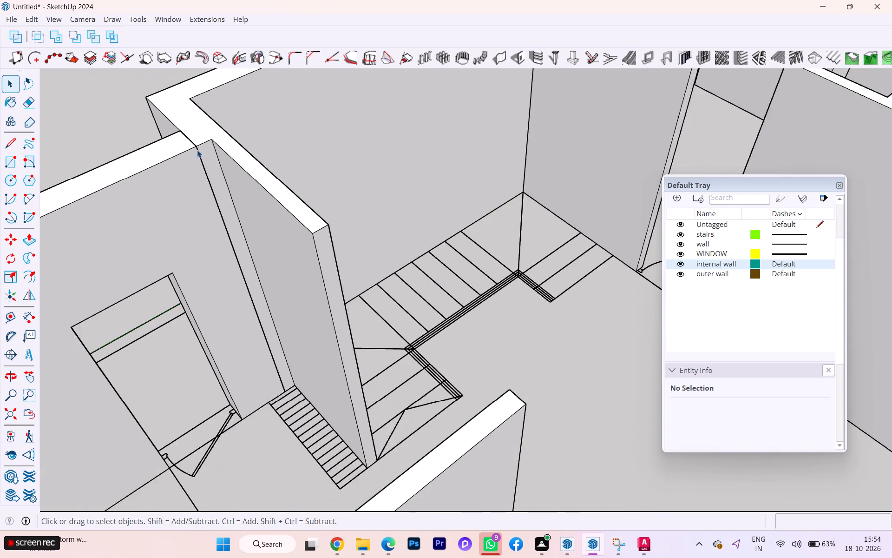
scroll(197, 150, down, 5)
scroll(188, 152, up, 1)
scroll(196, 154, down, 10)
scroll(204, 158, up, 2)
scroll(204, 158, down, 5)
scroll(203, 158, up, 6)
scroll(203, 158, down, 1)
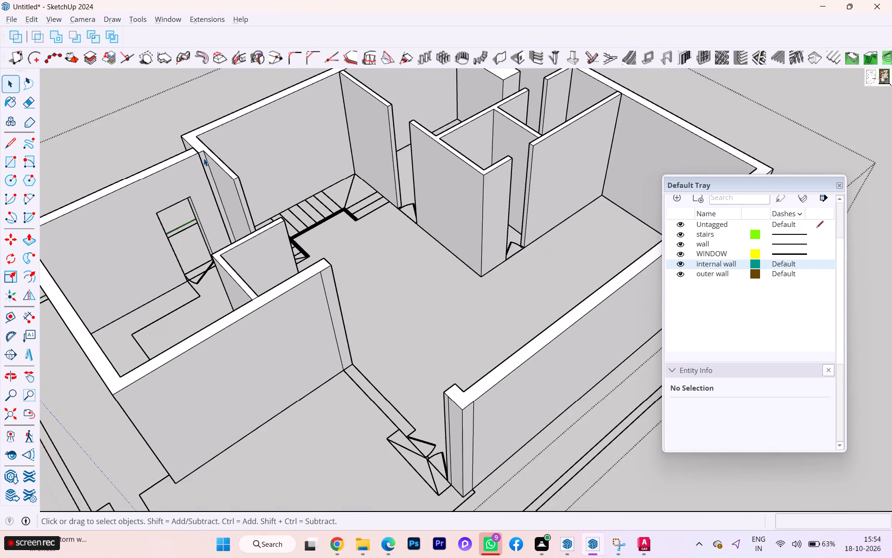
scroll(218, 156, down, 2)
middle_drag(230, 159, 155, 179)
scroll(239, 166, down, 2)
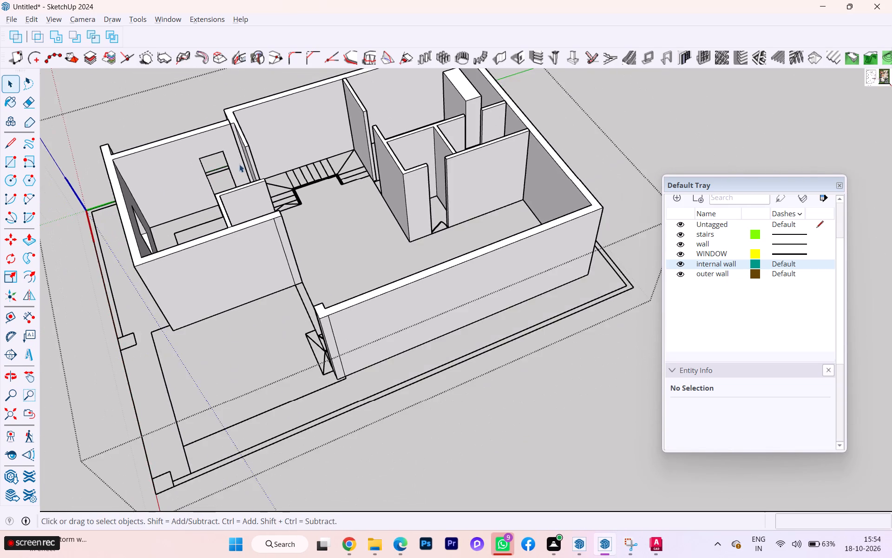
middle_drag(240, 165, 575, 113)
scroll(575, 113, down, 1)
middle_drag(228, 200, 499, 77)
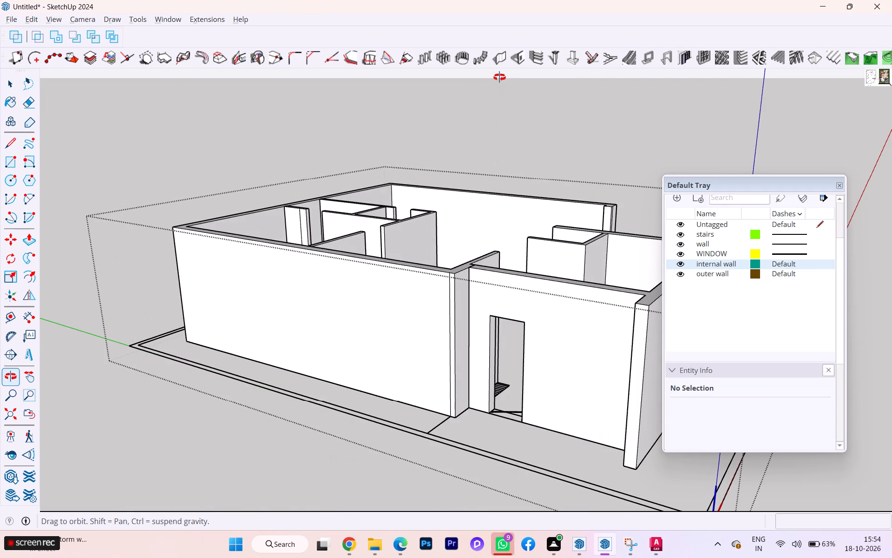
middle_drag(499, 77, 177, 119)
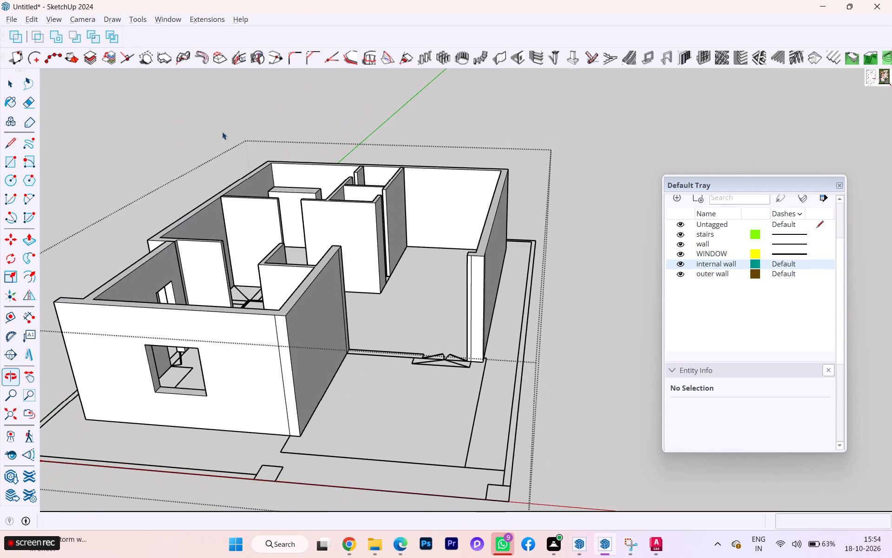
Inside the front room's outer wall group, erase the extra vertical lines by the window wall's corner and the side wall's free end.
scroll(254, 154, down, 4)
middle_drag(252, 159, 251, 190)
scroll(259, 292, up, 2)
scroll(262, 301, down, 1)
scroll(264, 304, up, 1)
click(275, 303)
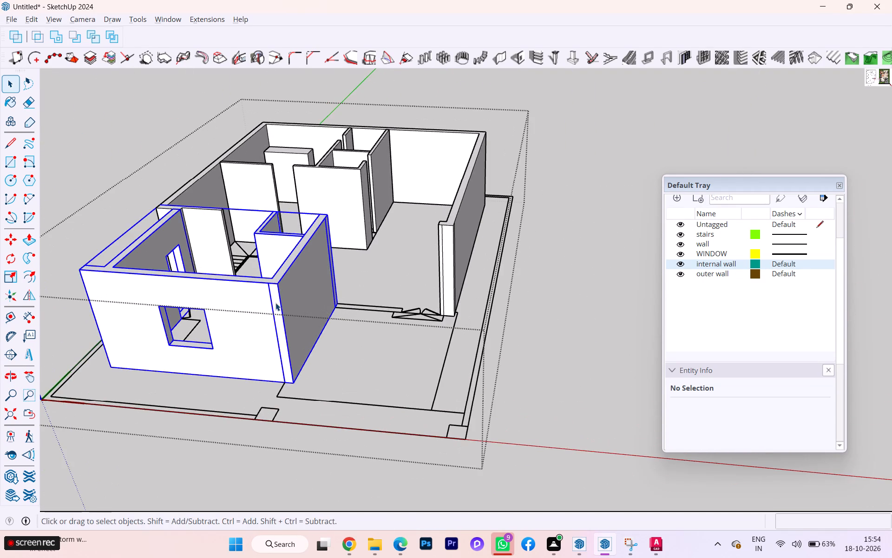
double_click(270, 302)
key(e)
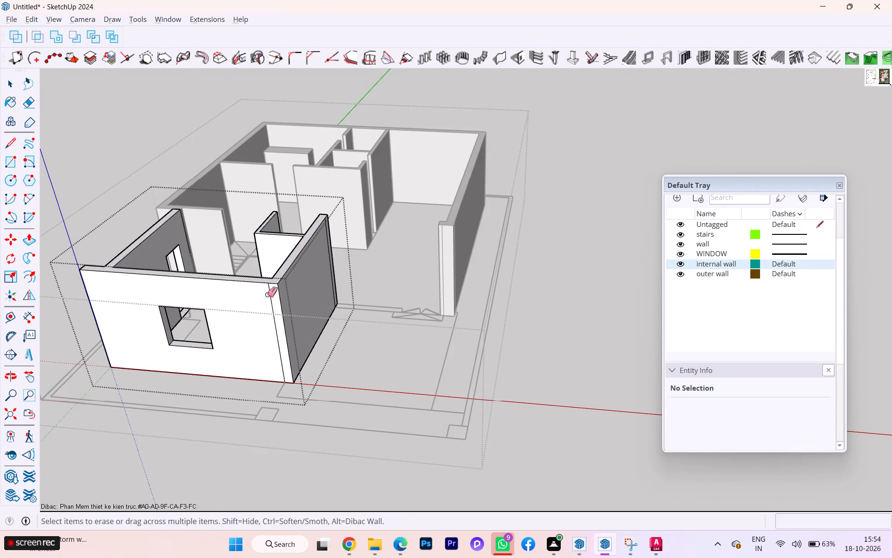
click(268, 290)
scroll(342, 277, down, 2)
middle_drag(342, 277, 266, 292)
scroll(327, 241, up, 4)
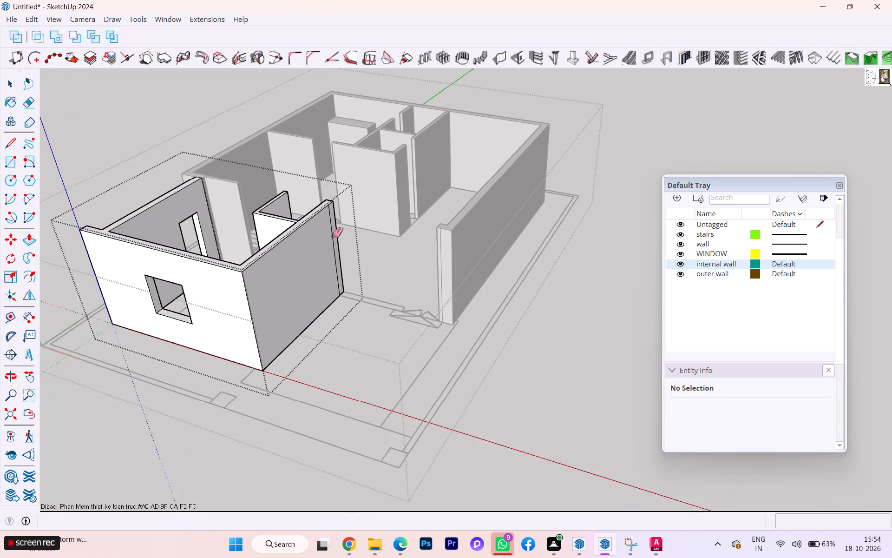
click(332, 228)
key(space)
click(335, 329)
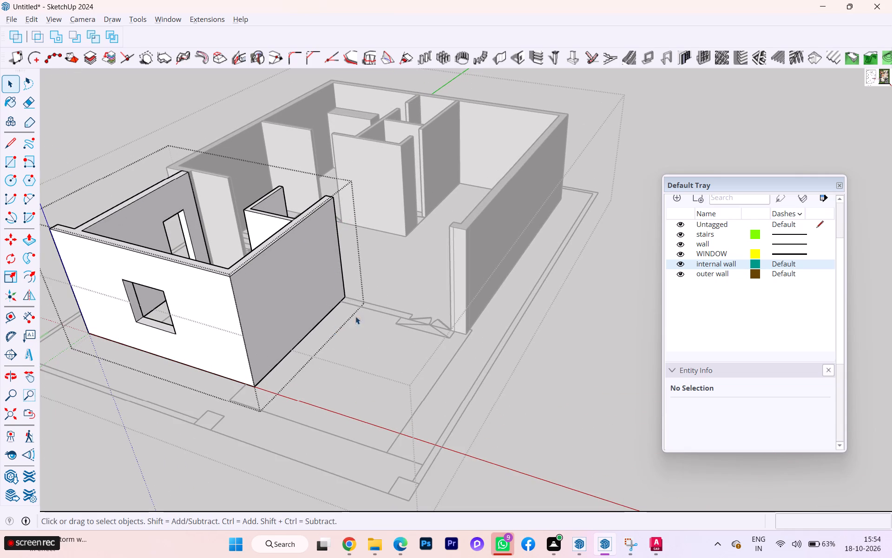
click(522, 347)
Copy the top edges of the three internal wall ends beside the door openings 3' straight down.
scroll(323, 206, down, 1)
middle_drag(344, 205, 463, 205)
scroll(395, 135, up, 3)
scroll(395, 135, down, 2)
scroll(394, 134, up, 6)
scroll(320, 165, down, 1)
middle_drag(319, 165, 242, 199)
scroll(304, 172, up, 4)
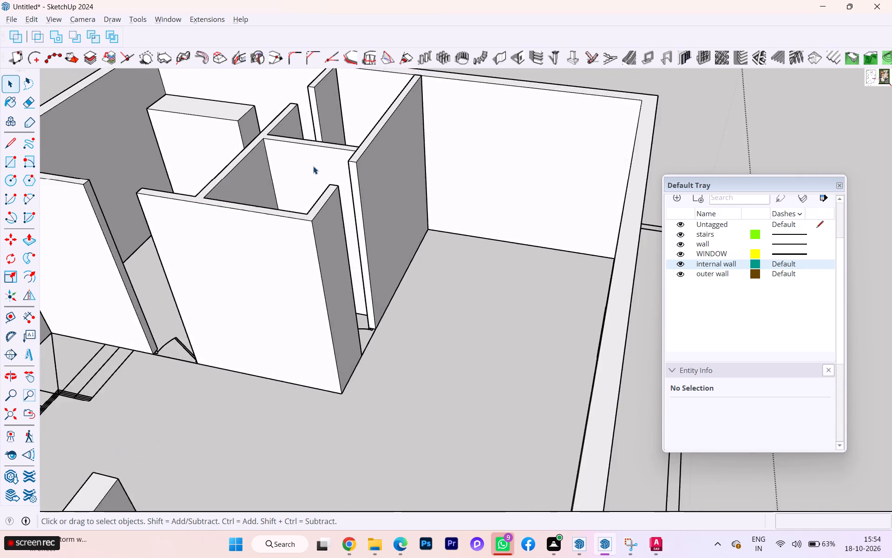
scroll(313, 166, up, 4)
click(370, 156)
scroll(370, 156, down, 5)
scroll(321, 111, down, 4)
scroll(321, 110, up, 4)
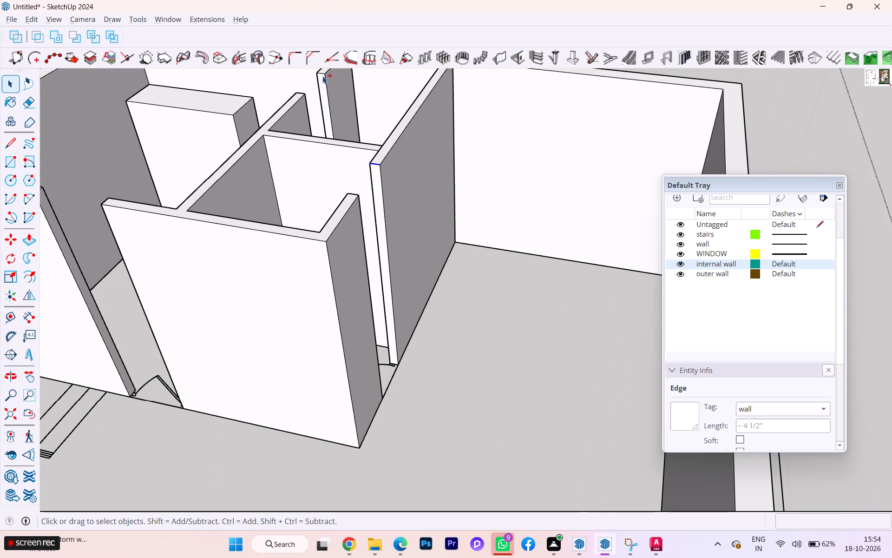
ctrl+click(322, 73)
ctrl+scroll(322, 75, down, 1)
ctrl+scroll(325, 82, up, 1)
ctrl+scroll(325, 82, down, 2)
ctrl+scroll(109, 176, up, 3)
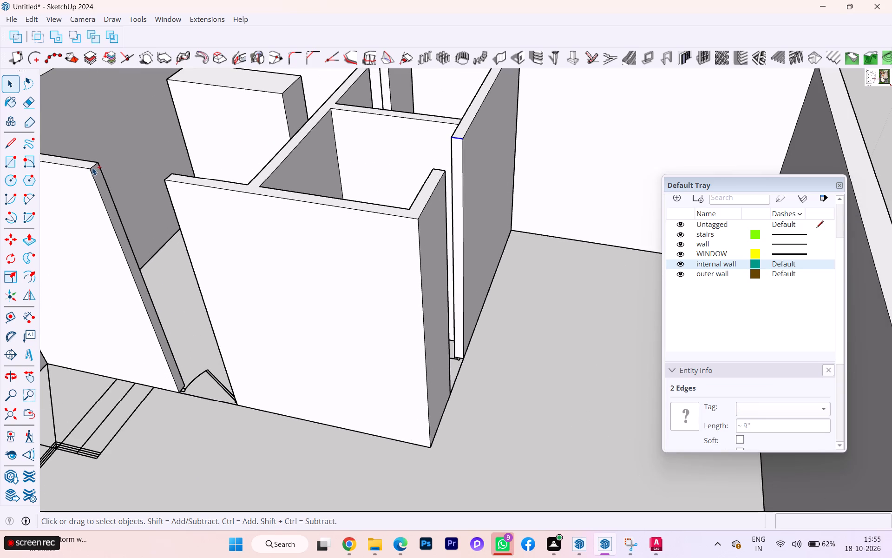
ctrl+click(92, 166)
scroll(459, 191, down, 1)
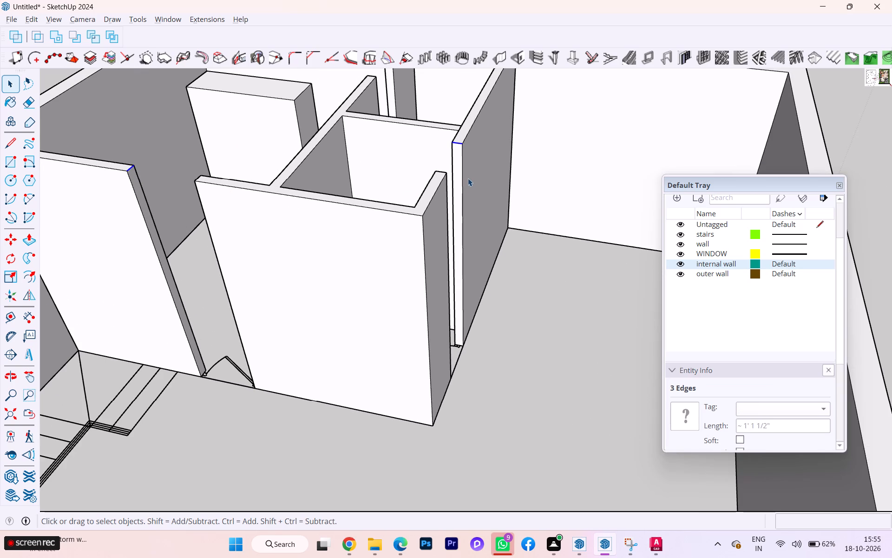
key(m)
key(Return)
scroll(466, 174, up, 4)
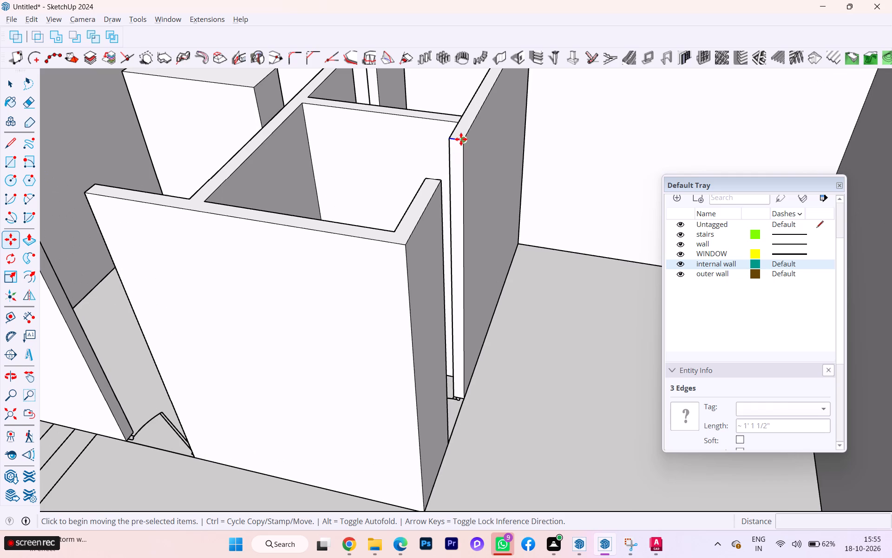
click(461, 139)
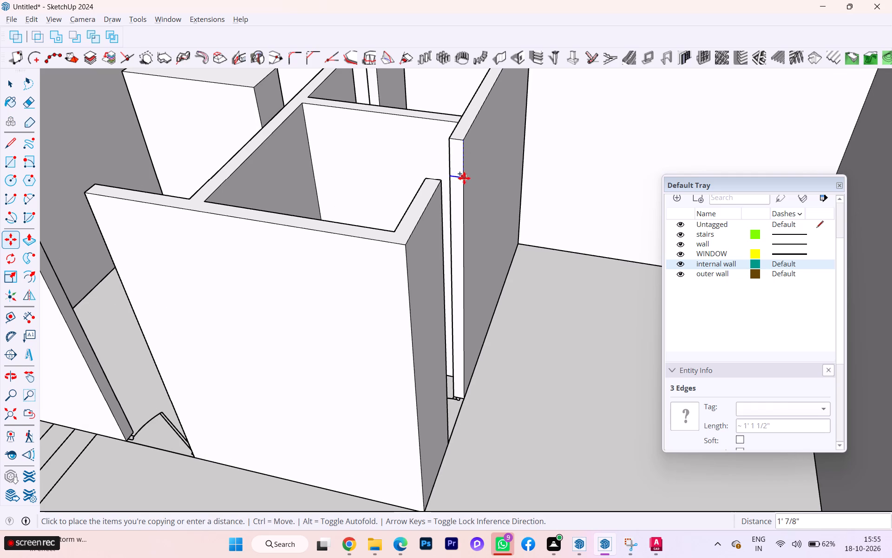
scroll(465, 180, down, 2)
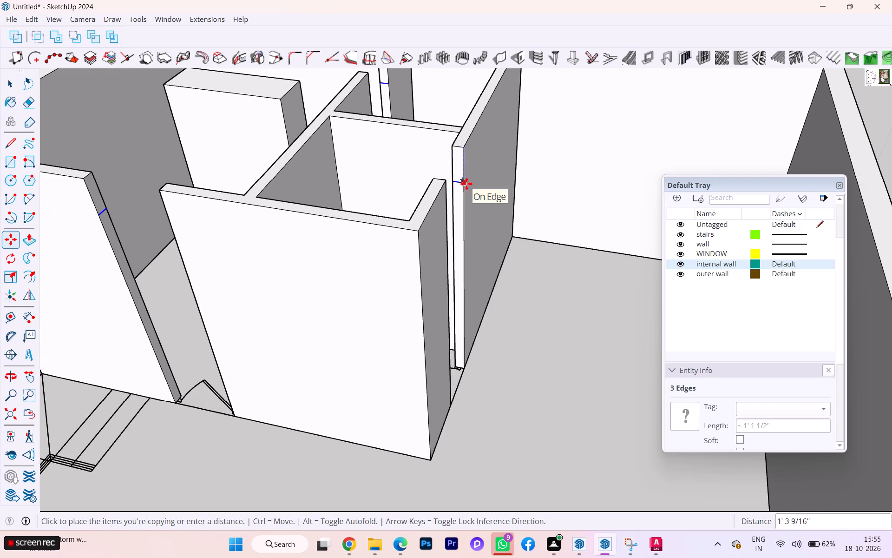
key(Up)
key(3)
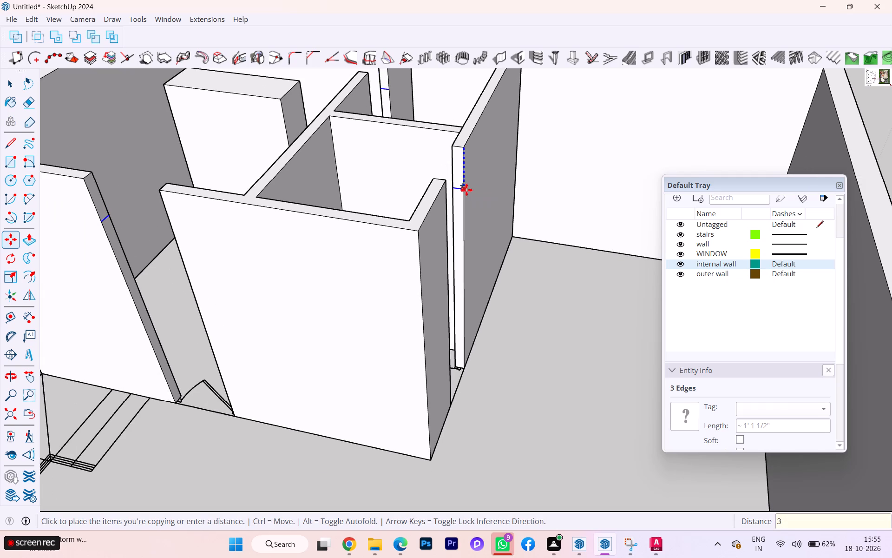
key(apostrophe)
key(Return)
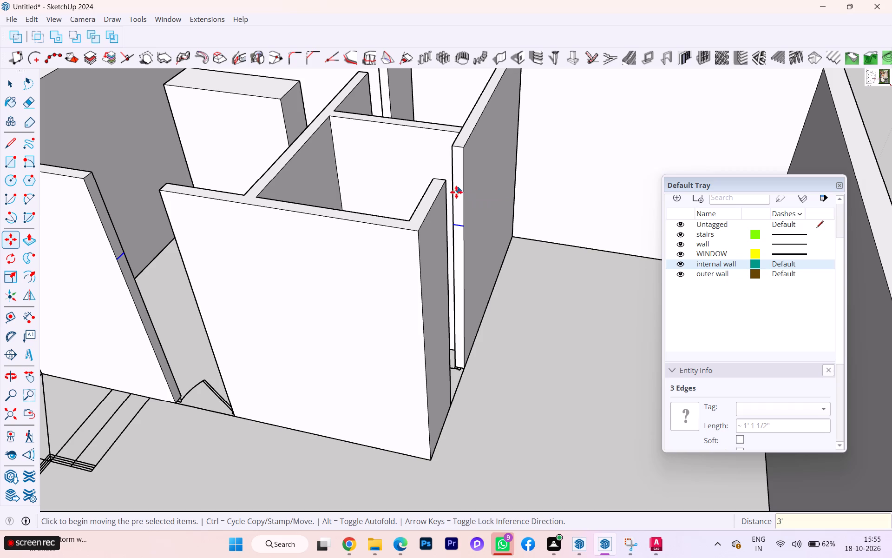
Push/Pull the upper end faces across the three internal door openings by 2', 2' 6" and 2' to form the lintels.
key(p)
click(457, 188)
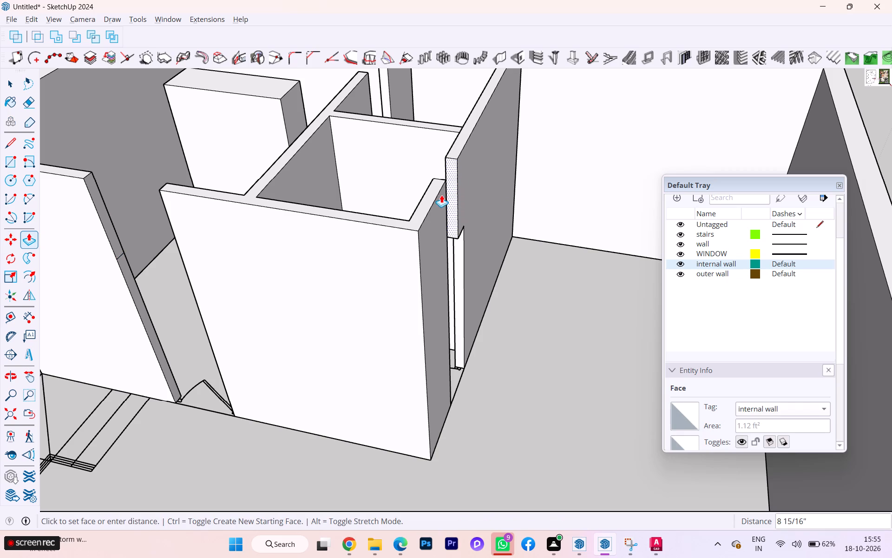
click(443, 179)
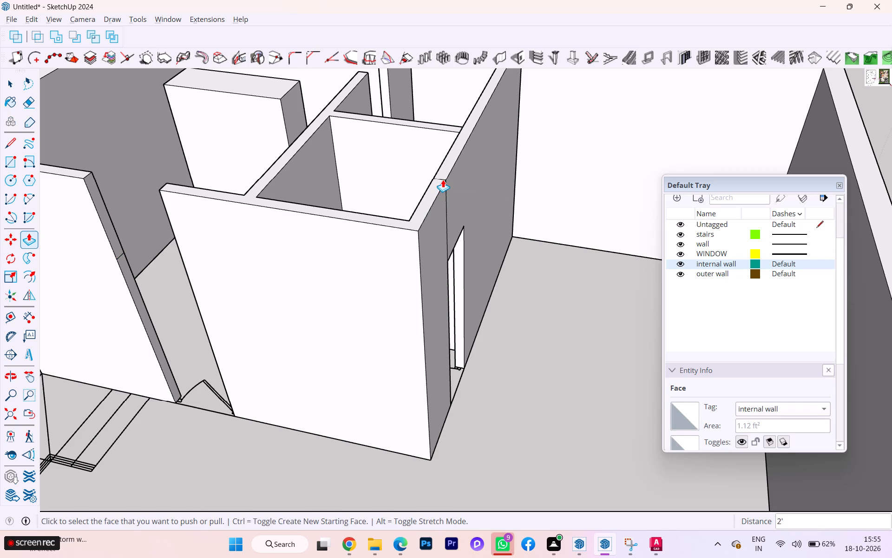
click(96, 189)
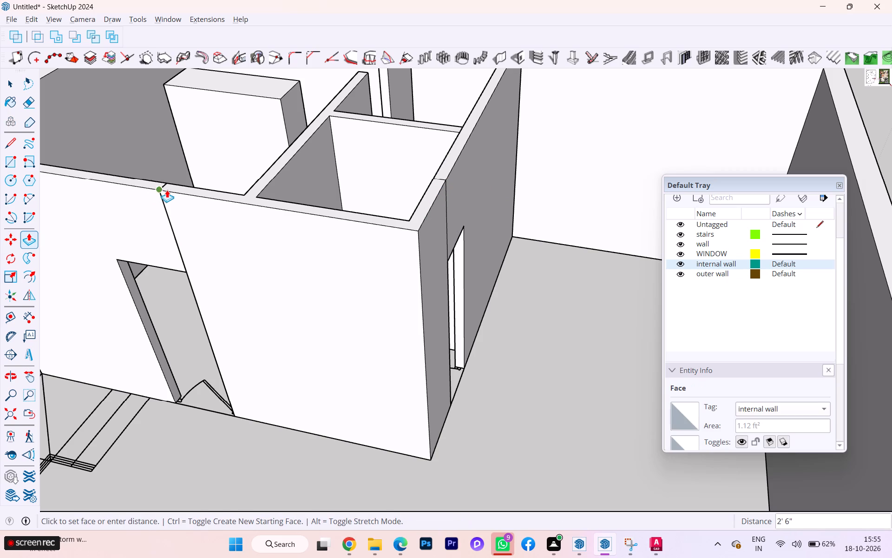
click(162, 186)
scroll(244, 193, down, 3)
middle_drag(273, 193, 460, 161)
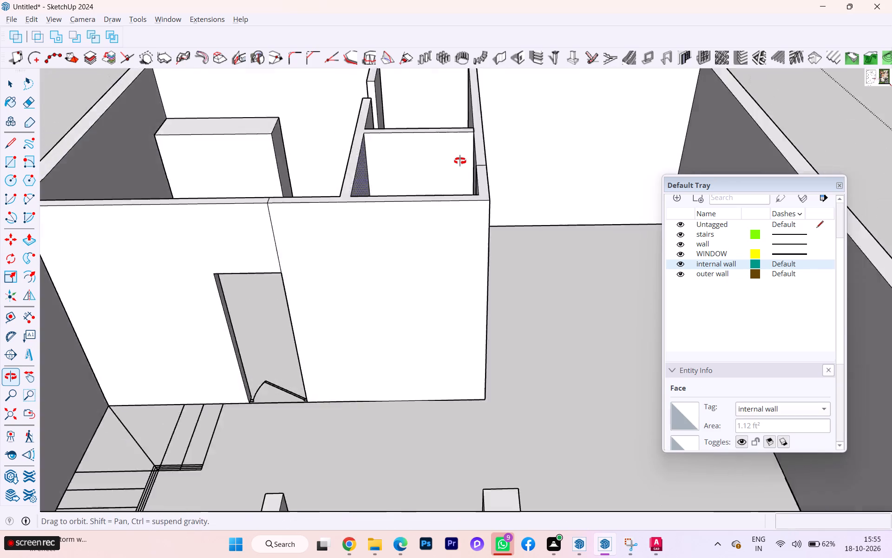
middle_drag(460, 161, 491, 154)
scroll(376, 156, down, 2)
scroll(403, 115, up, 3)
click(407, 107)
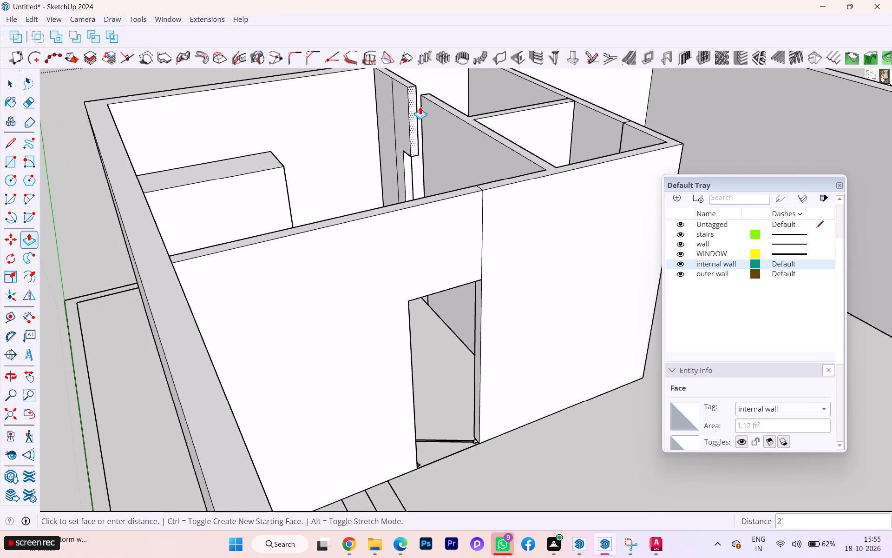
click(424, 93)
scroll(374, 137, down, 2)
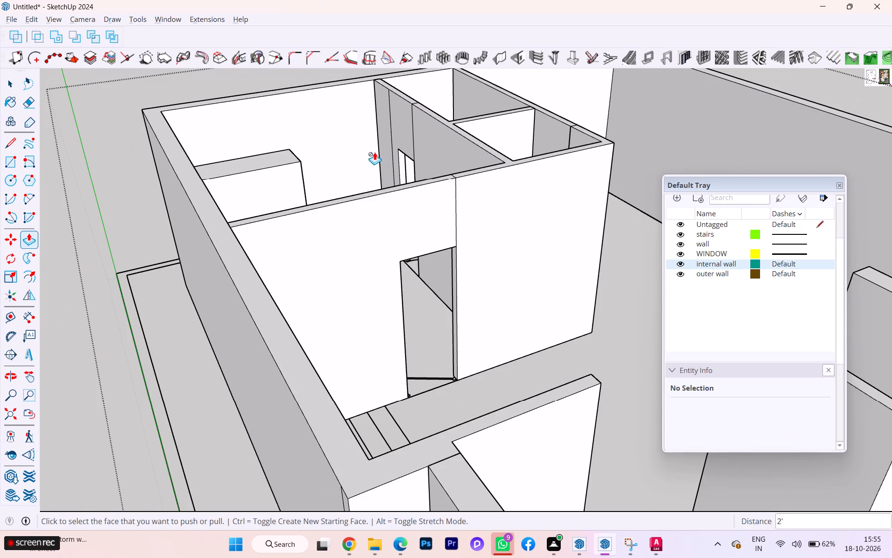
Erase the seam lines above the 2' 6" door opening, on the face towards the stairs and on the wall's top.
key(space)
click(462, 195)
click(421, 202)
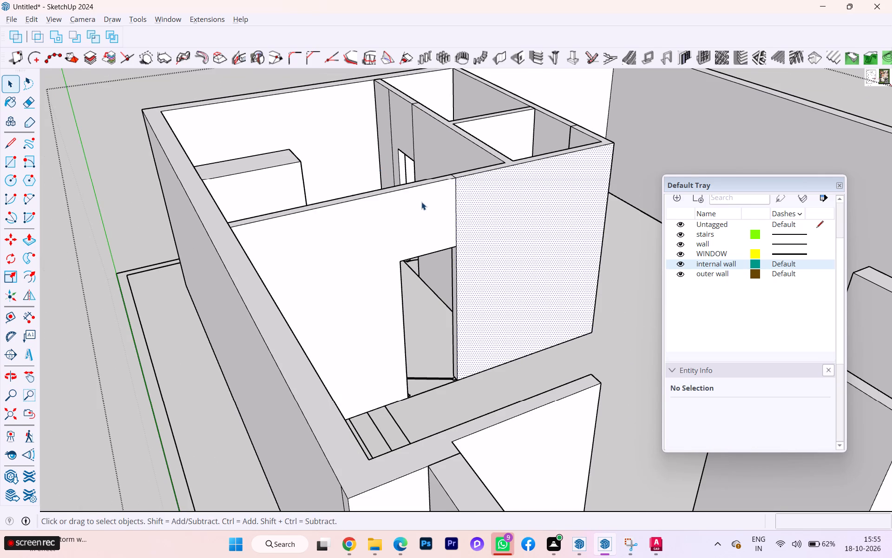
click(433, 200)
scroll(481, 195, up, 1)
scroll(481, 195, down, 1)
scroll(481, 195, up, 1)
key(e)
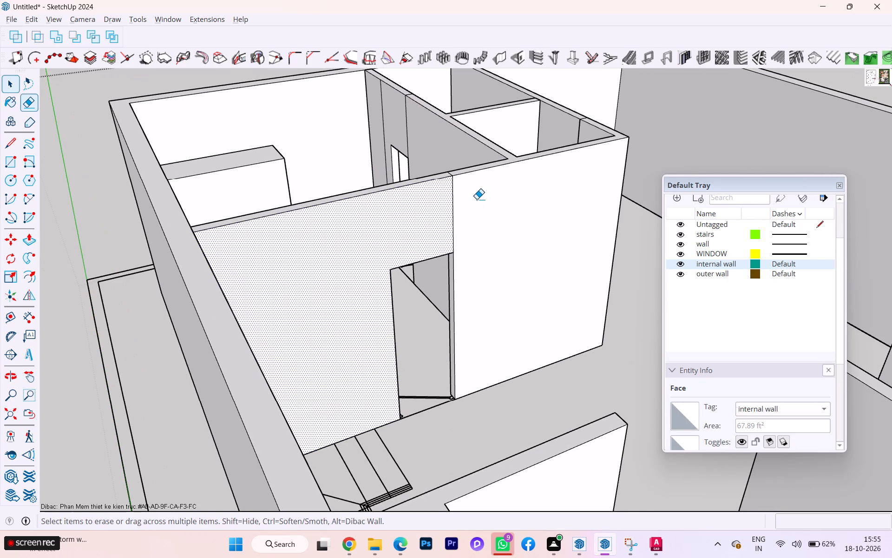
click(452, 209)
scroll(459, 185, up, 2)
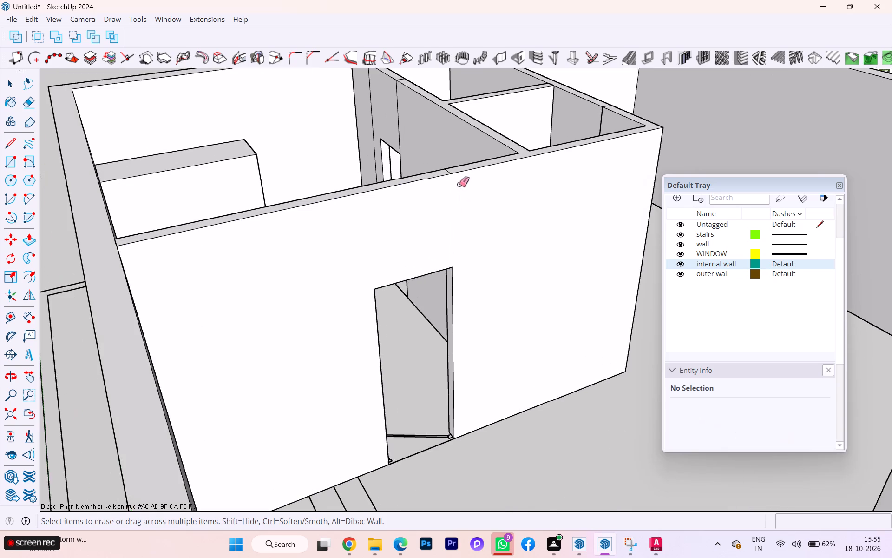
scroll(437, 187, down, 1)
middle_drag(437, 187, 653, 224)
scroll(639, 186, up, 3)
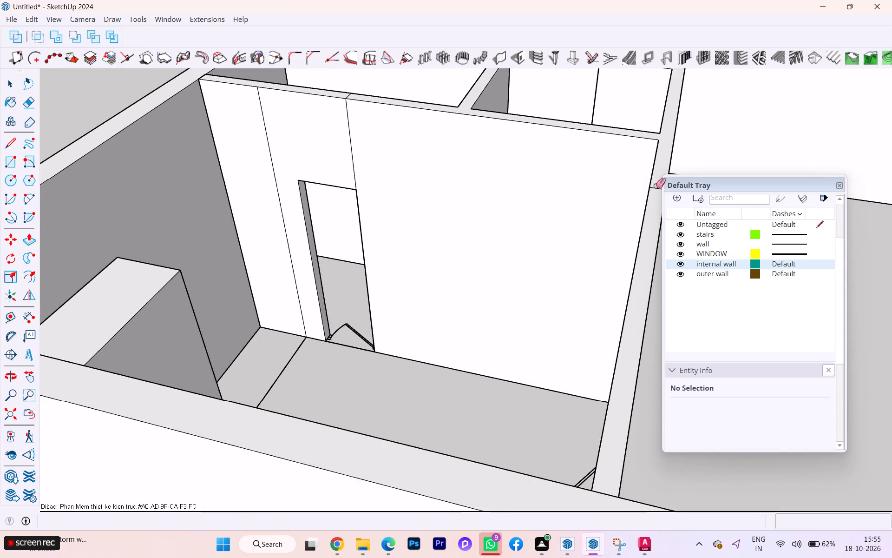
click(656, 187)
scroll(518, 203, down, 3)
middle_drag(477, 212, 624, 204)
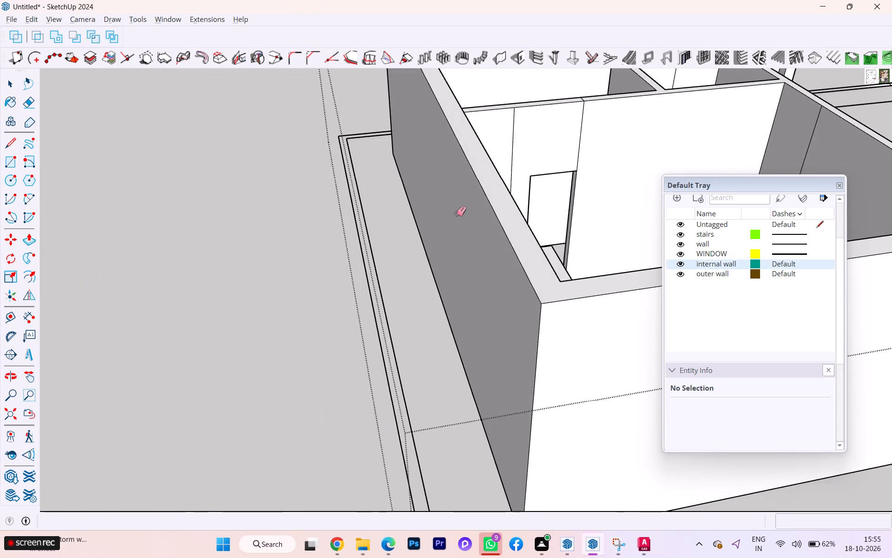
In the back room with the box, erase the seam lines above its two door openings and across the partition's top.
scroll(455, 213, down, 1)
scroll(762, 137, up, 2)
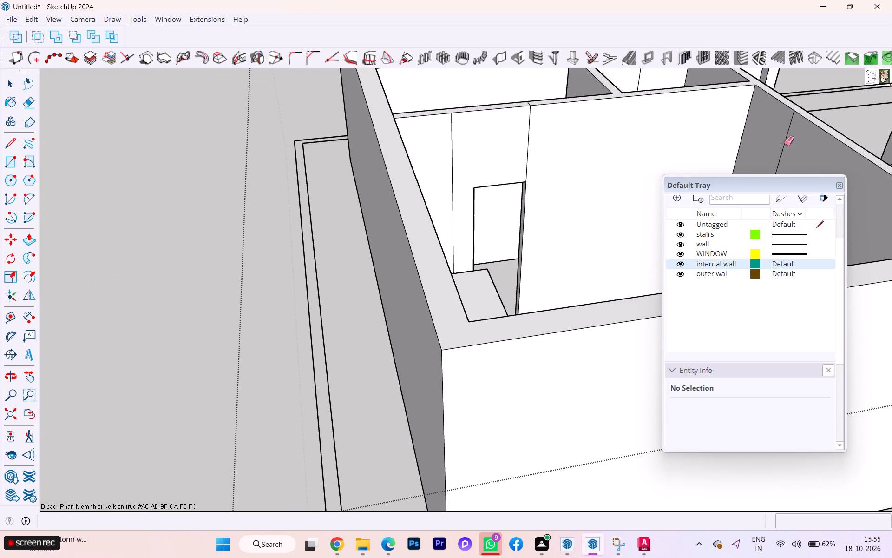
click(784, 143)
scroll(444, 201, down, 2)
scroll(412, 210, up, 1)
scroll(410, 210, down, 1)
scroll(383, 214, up, 4)
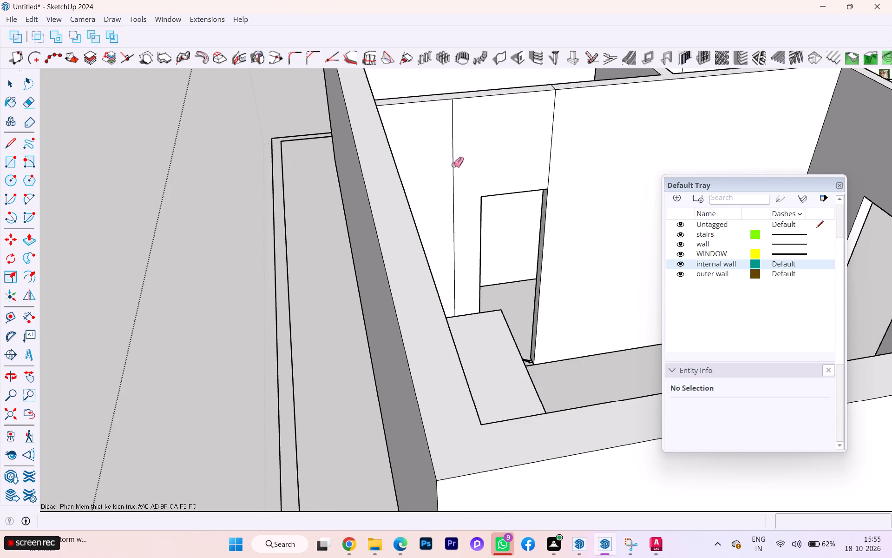
click(453, 165)
click(552, 131)
scroll(554, 80, up, 2)
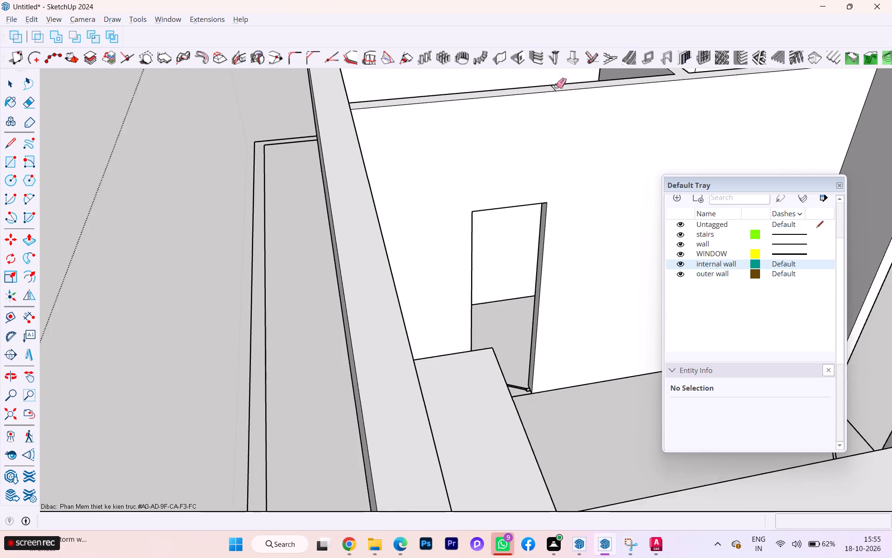
click(554, 87)
Erase the seam lines above the hall-side door opening, on face and wall top, and above the partition's opening on the far side.
scroll(408, 172, down, 1)
scroll(405, 173, up, 1)
scroll(402, 174, down, 4)
scroll(378, 185, up, 2)
scroll(378, 186, down, 2)
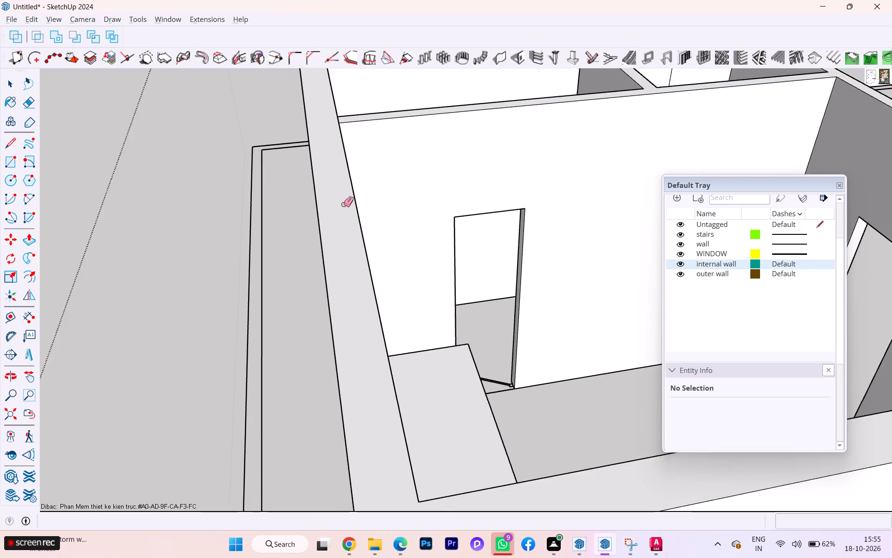
scroll(343, 204, down, 2)
scroll(323, 206, up, 2)
scroll(322, 206, down, 2)
scroll(322, 206, up, 1)
scroll(321, 206, down, 1)
scroll(317, 208, up, 4)
scroll(317, 208, down, 1)
scroll(317, 208, up, 2)
scroll(317, 208, down, 5)
scroll(357, 213, up, 1)
scroll(357, 214, down, 2)
scroll(354, 216, up, 1)
scroll(354, 217, down, 1)
scroll(308, 216, down, 5)
scroll(308, 216, up, 1)
scroll(406, 217, down, 2)
middle_drag(409, 218, 410, 218)
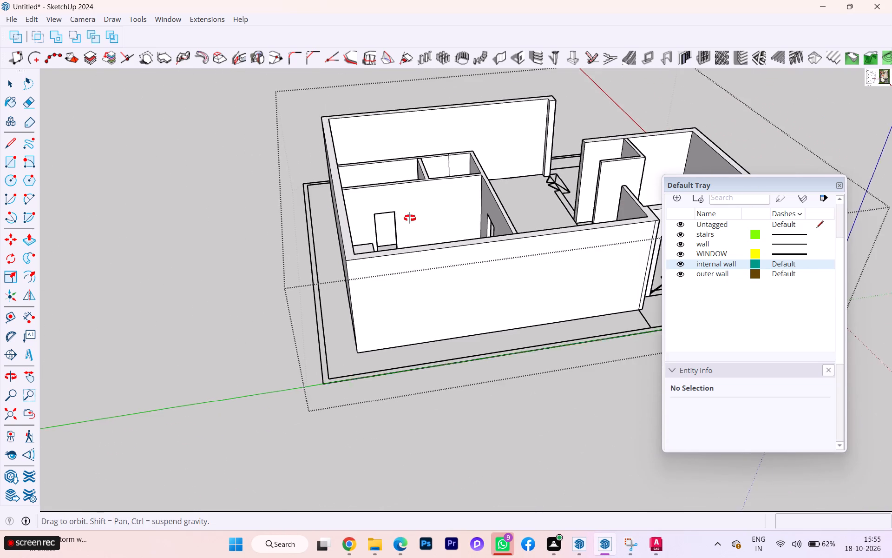
middle_drag(410, 218, 505, 335)
scroll(359, 299, down, 1)
middle_drag(341, 299, 599, 282)
scroll(455, 289, down, 1)
middle_drag(370, 305, 678, 294)
scroll(493, 325, up, 5)
scroll(441, 363, down, 2)
scroll(440, 363, up, 2)
scroll(430, 363, down, 1)
scroll(425, 362, up, 2)
scroll(398, 296, down, 1)
scroll(397, 296, up, 3)
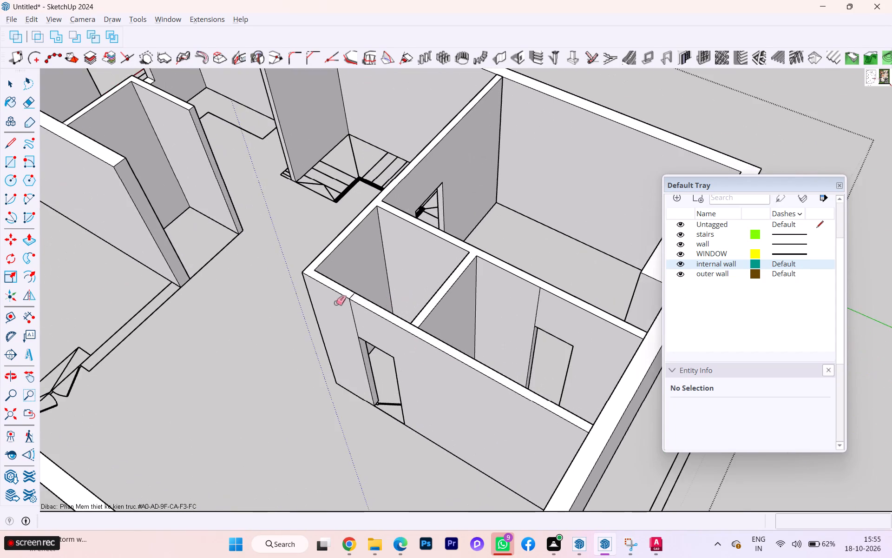
scroll(341, 297, up, 1)
scroll(342, 296, down, 3)
scroll(342, 296, up, 2)
click(348, 293)
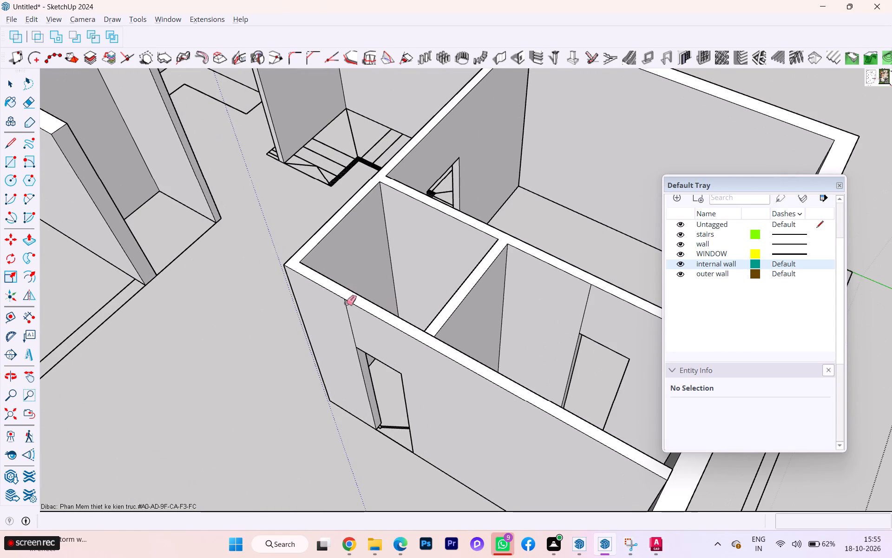
click(346, 303)
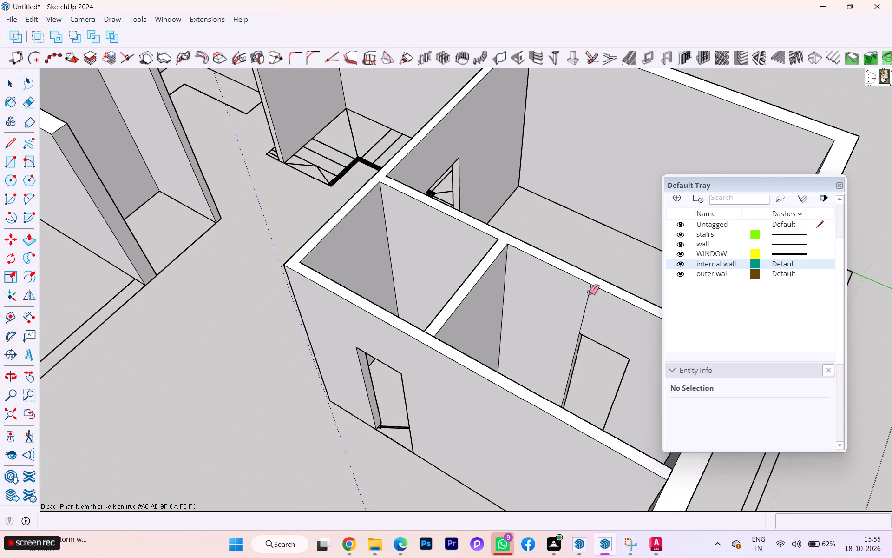
click(589, 292)
Examine the internal walls around the door openings from several sides for leftover seam lines.
scroll(393, 230, down, 7)
middle_drag(379, 246, 630, 228)
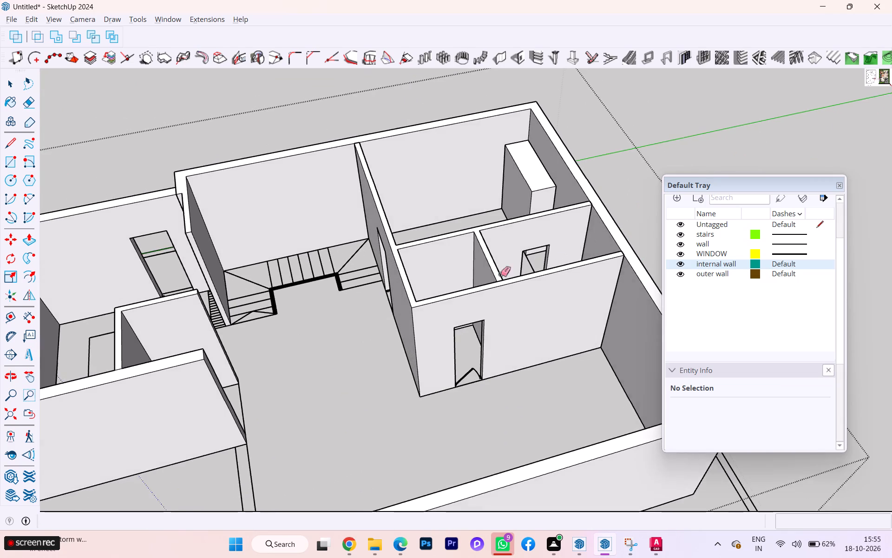
scroll(491, 275, up, 2)
scroll(487, 277, down, 1)
scroll(486, 277, up, 1)
scroll(363, 281, down, 1)
middle_drag(354, 278, 317, 185)
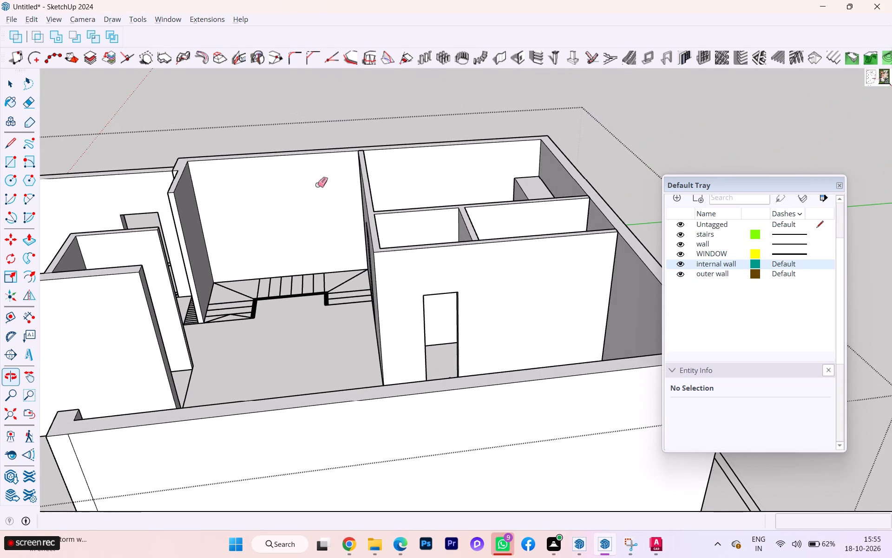
scroll(481, 186, down, 2)
middle_drag(493, 197, 387, 216)
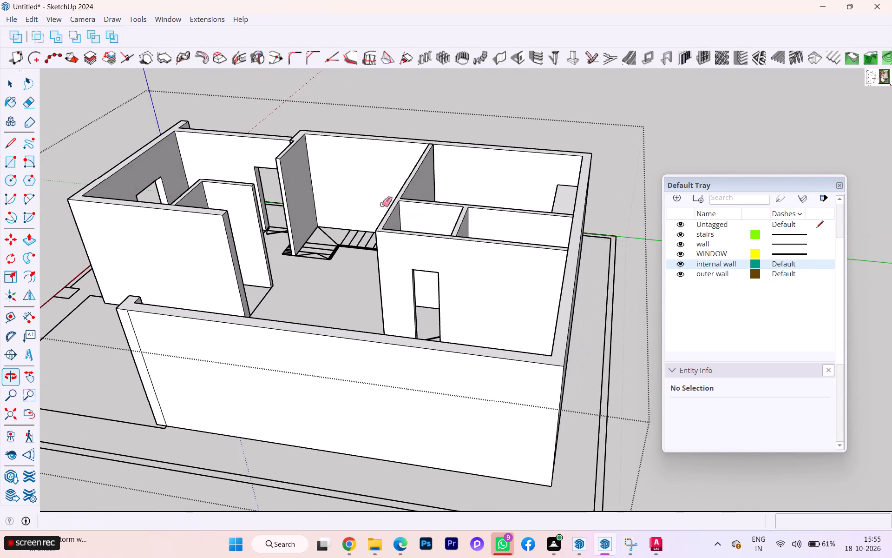
scroll(382, 203, down, 4)
middle_drag(381, 213, 522, 210)
scroll(418, 222, up, 3)
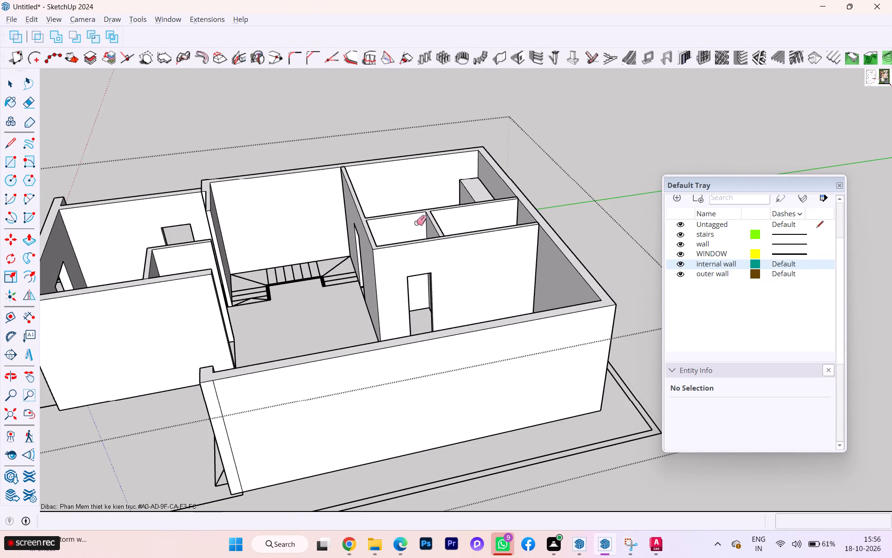
Select all the connected internal wall geometry beside the stairs and exclude the stair lines from the selection.
key(space)
click(396, 266)
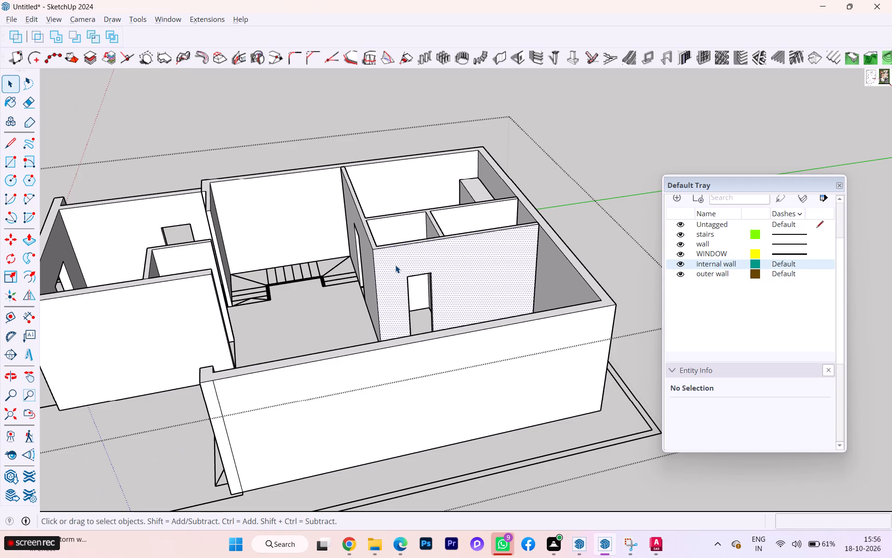
triple_click(395, 265)
scroll(353, 272, up, 2)
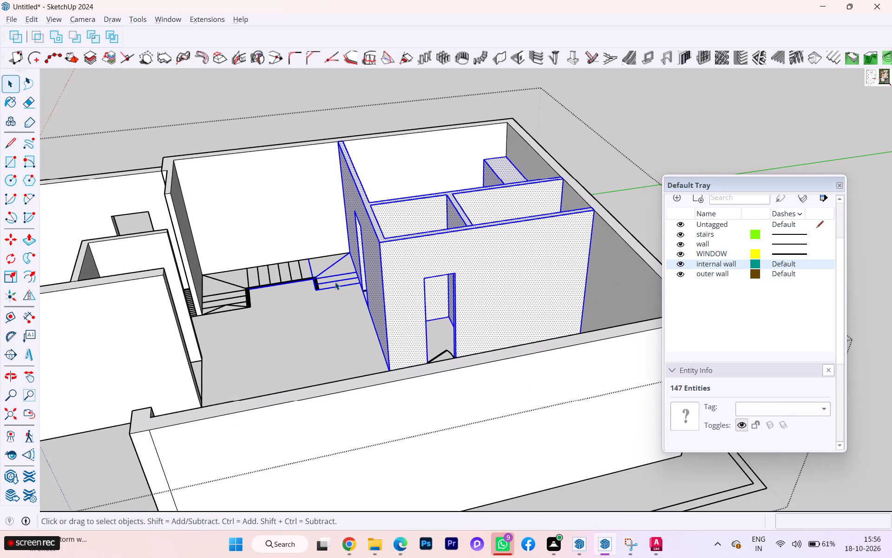
ctrl+shift+click(332, 280)
ctrl+shift+drag(332, 291, 326, 256)
ctrl+shift+drag(311, 285, 286, 272)
ctrl+shift+drag(321, 277, 303, 267)
ctrl+shift+scroll(323, 277, down, 1)
ctrl+shift+scroll(325, 287, up, 1)
ctrl+shift+drag(328, 295, 298, 269)
ctrl+shift+drag(328, 288, 321, 287)
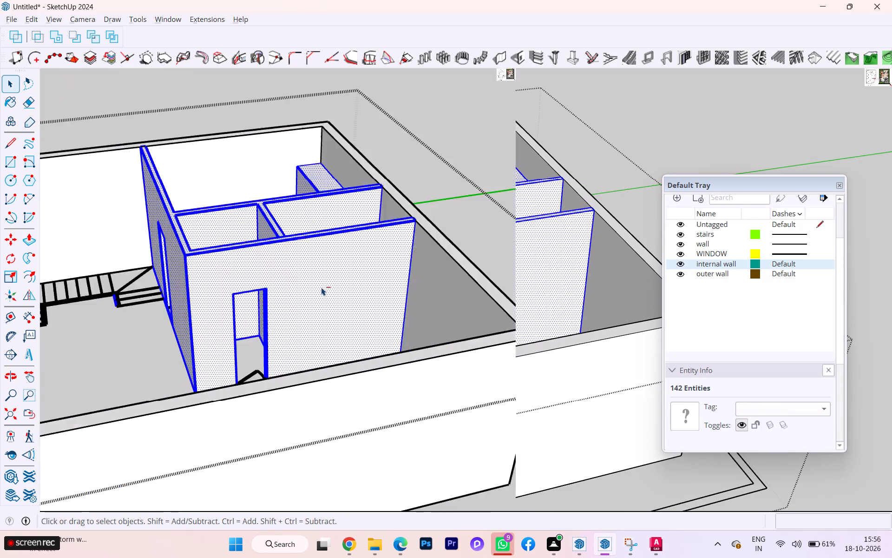
ctrl+shift+drag(321, 287, 296, 282)
scroll(321, 288, up, 3)
scroll(321, 288, down, 2)
scroll(321, 288, up, 4)
scroll(321, 288, down, 1)
scroll(321, 288, up, 5)
ctrl+shift+drag(321, 290, 293, 276)
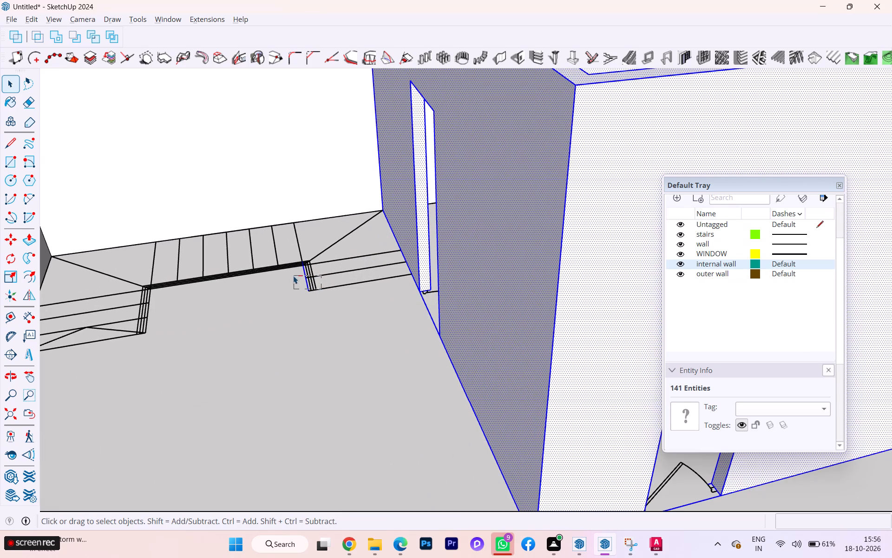
ctrl+shift+drag(293, 276, 293, 275)
ctrl+shift+scroll(297, 269, down, 7)
ctrl+shift+scroll(302, 264, up, 1)
ctrl+shift+scroll(302, 264, down, 4)
shift+scroll(431, 261, up, 4)
scroll(403, 275, up, 3)
scroll(400, 276, down, 1)
scroll(399, 276, up, 4)
scroll(390, 275, down, 3)
Exclude the box in the back room and the floor line beside it from the internal wall selection.
middle_drag(390, 275, 530, 288)
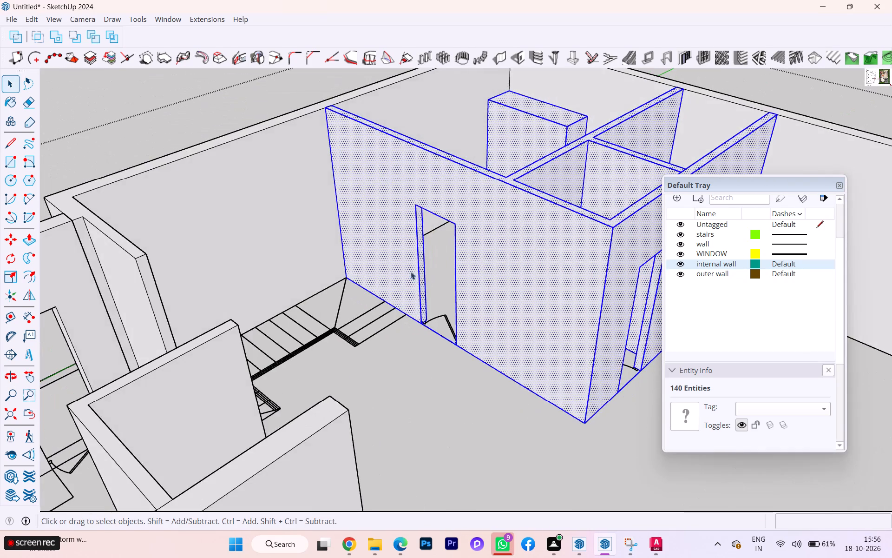
scroll(400, 268, down, 6)
ctrl+shift+scroll(481, 191, down, 1)
ctrl+shift+middle_drag(481, 191, 492, 203)
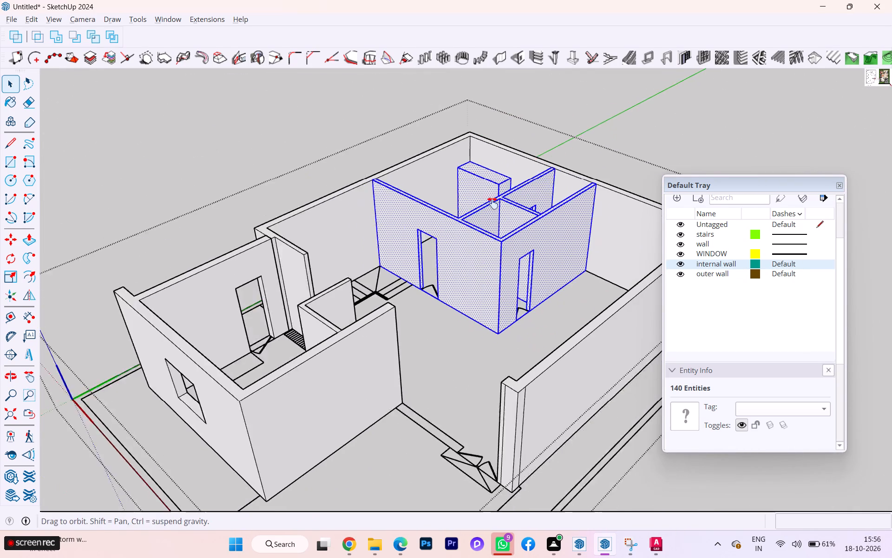
ctrl+shift+middle_drag(492, 203, 608, 285)
ctrl+shift+scroll(361, 235, down, 2)
ctrl+shift+scroll(351, 235, up, 2)
ctrl+shift+scroll(351, 235, down, 6)
ctrl+shift+middle_drag(409, 375, 474, 368)
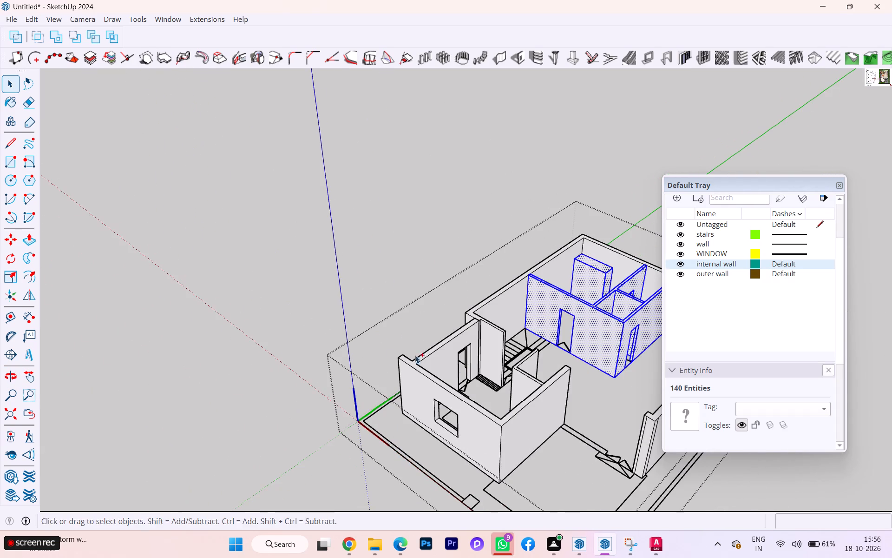
ctrl+middle_drag(387, 376, 608, 399)
ctrl+scroll(415, 384, down, 1)
ctrl+middle_drag(551, 292, 482, 369)
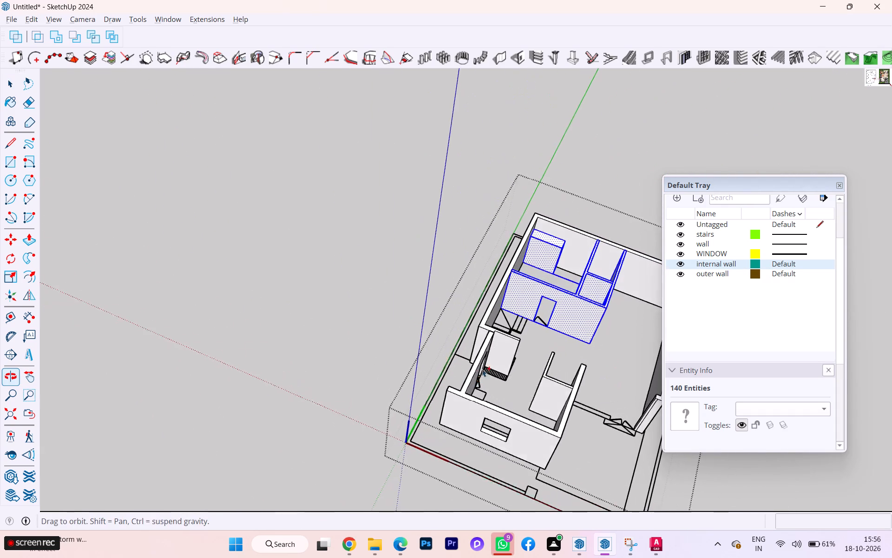
ctrl+middle_drag(482, 369, 476, 379)
ctrl+scroll(543, 292, up, 12)
ctrl+scroll(565, 266, down, 1)
ctrl+shift+scroll(566, 266, up, 1)
ctrl+shift+click(573, 279)
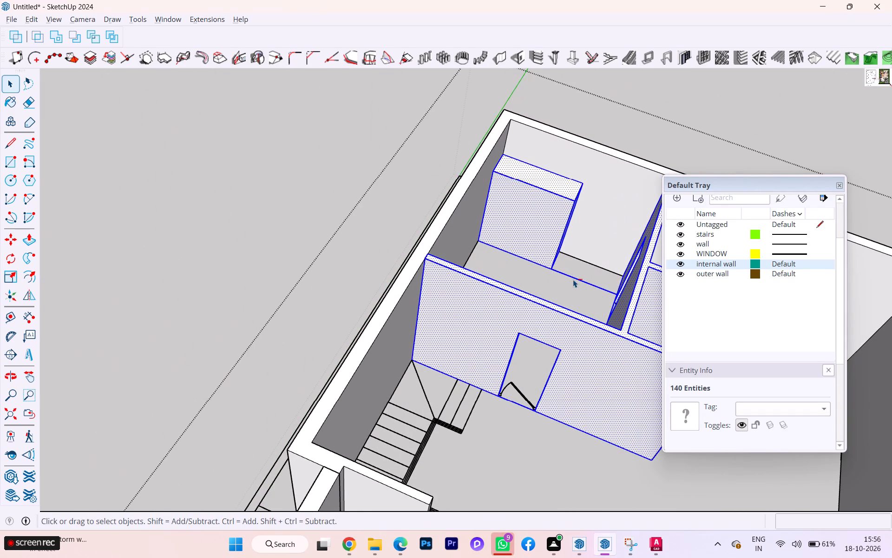
ctrl+shift+click(543, 243)
ctrl+shift+click(567, 248)
ctrl+shift+drag(553, 215, 552, 197)
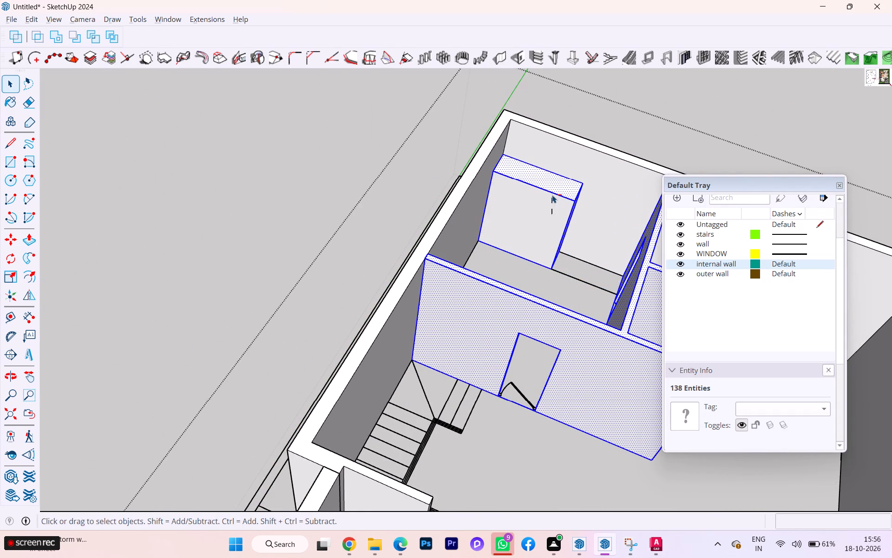
ctrl+shift+drag(571, 230, 551, 177)
ctrl+shift+drag(561, 268, 472, 197)
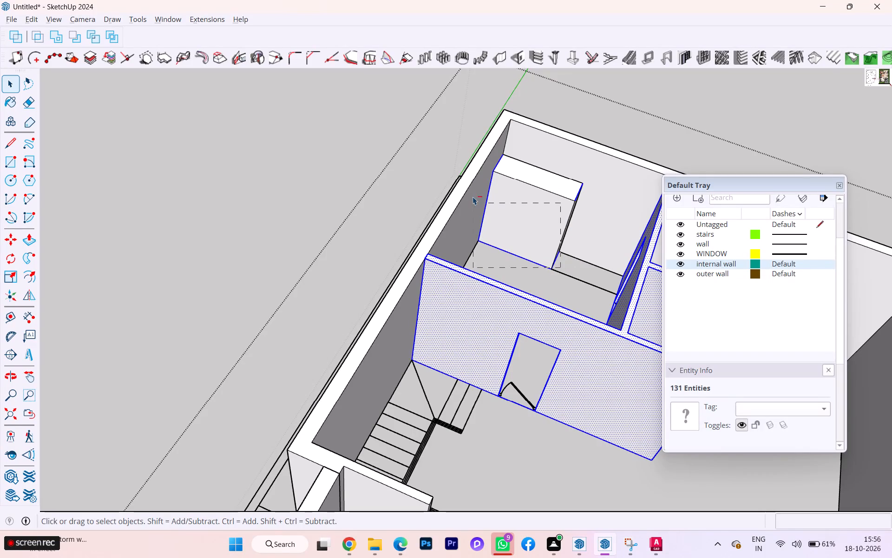
ctrl+shift+drag(472, 197, 472, 196)
ctrl+shift+drag(568, 219, 514, 161)
ctrl+shift+drag(571, 215, 504, 153)
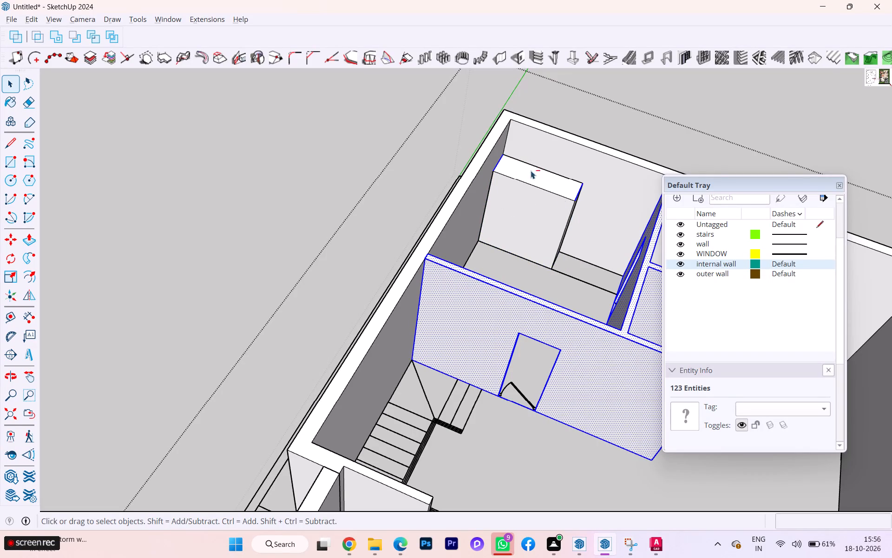
ctrl+shift+drag(585, 214, 539, 159)
ctrl+shift+drag(522, 185, 489, 153)
ctrl+shift+scroll(565, 235, down, 1)
Make the selected internal walls a group and assign it to the internal wall tag.
ctrl+shift+middle_drag(564, 236, 387, 240)
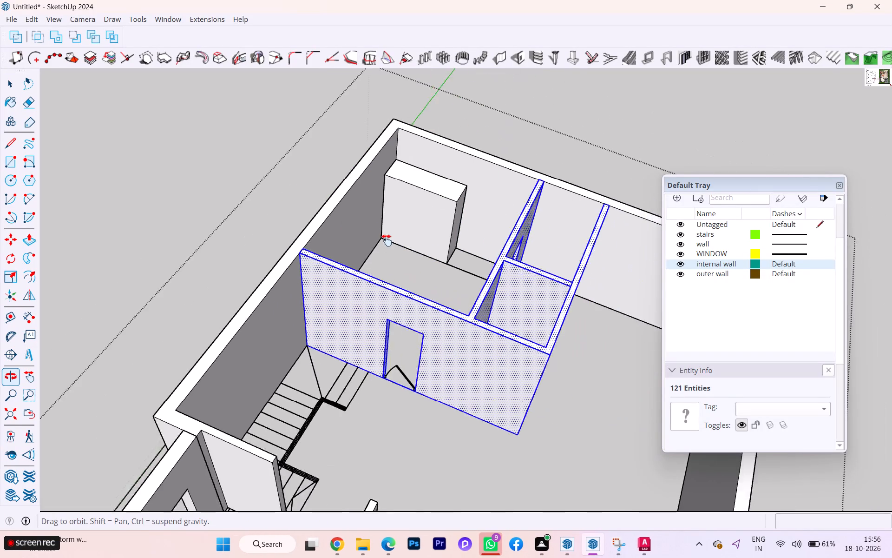
ctrl+shift+middle_drag(387, 240, 381, 238)
scroll(337, 190, down, 2)
scroll(337, 189, up, 1)
scroll(337, 189, down, 3)
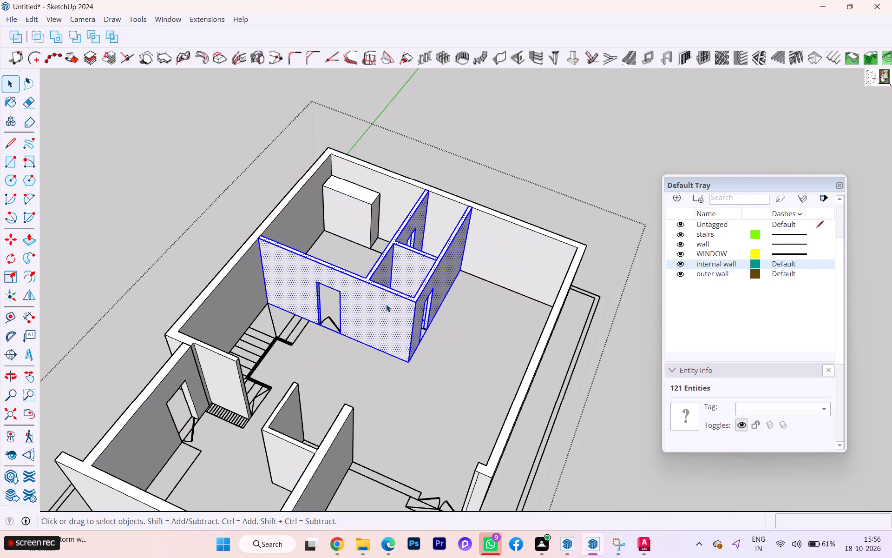
right_click(386, 304)
click(441, 113)
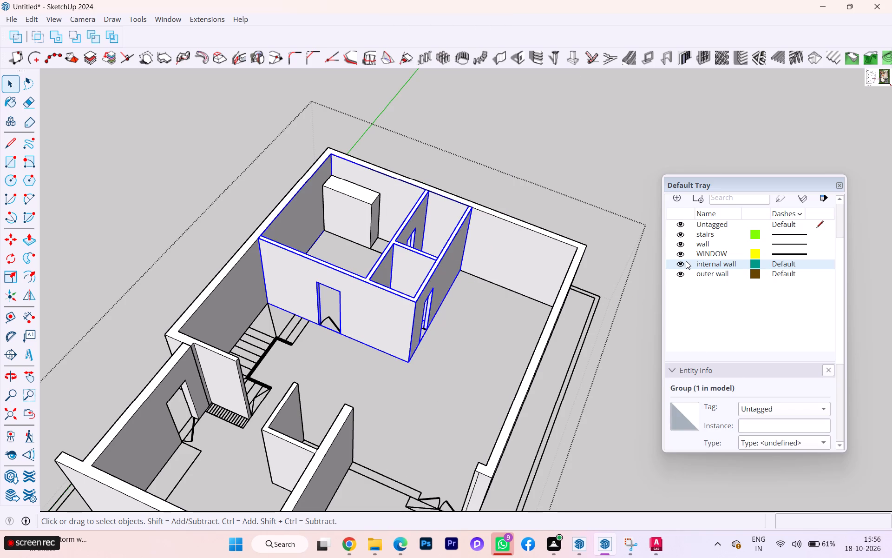
click(767, 404)
click(764, 419)
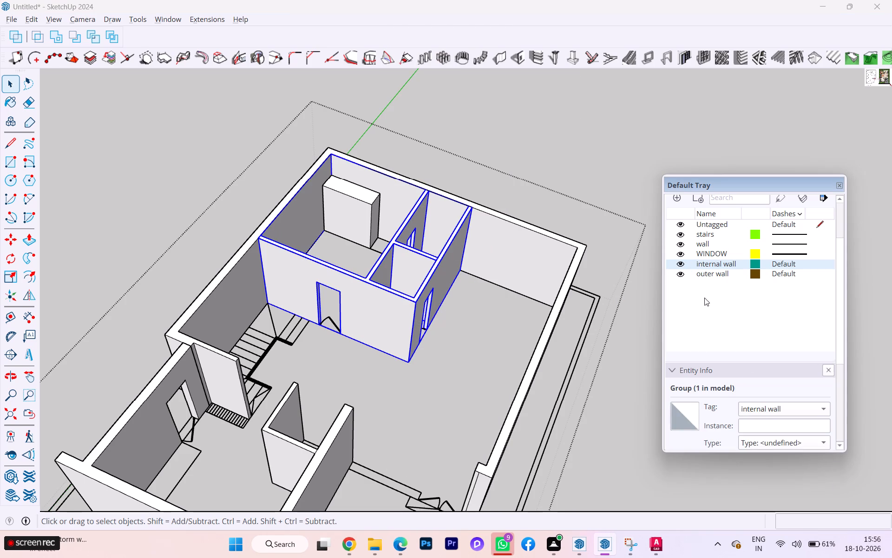
Switch the internal wall tag's visibility off and on twice to check which geometry it holds.
click(680, 263)
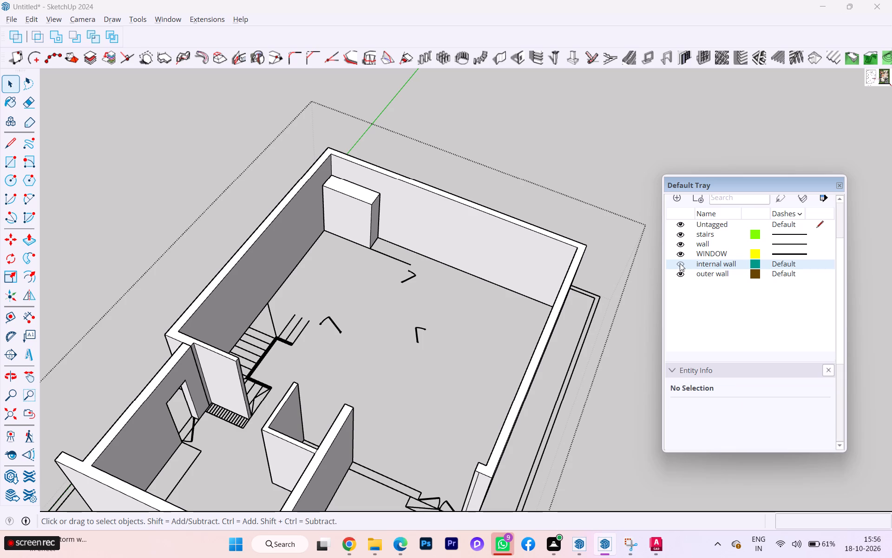
click(680, 263)
click(680, 263)
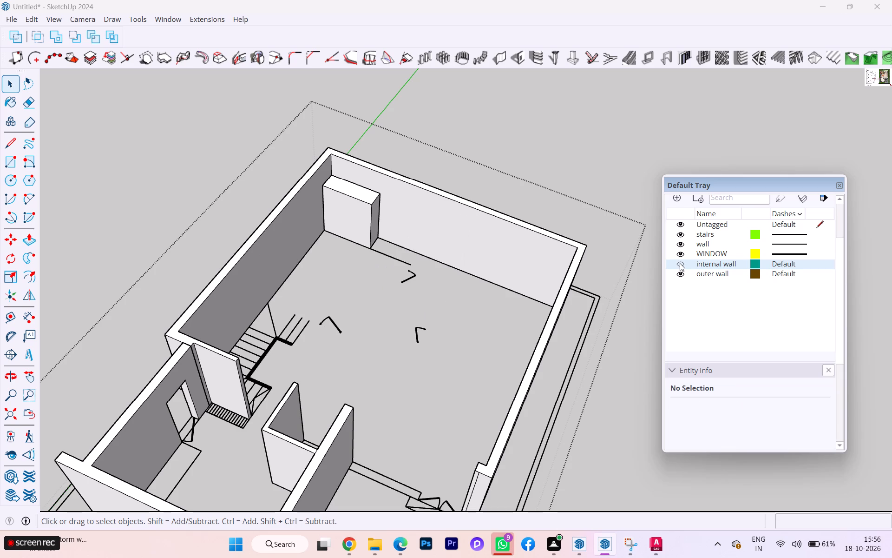
click(680, 263)
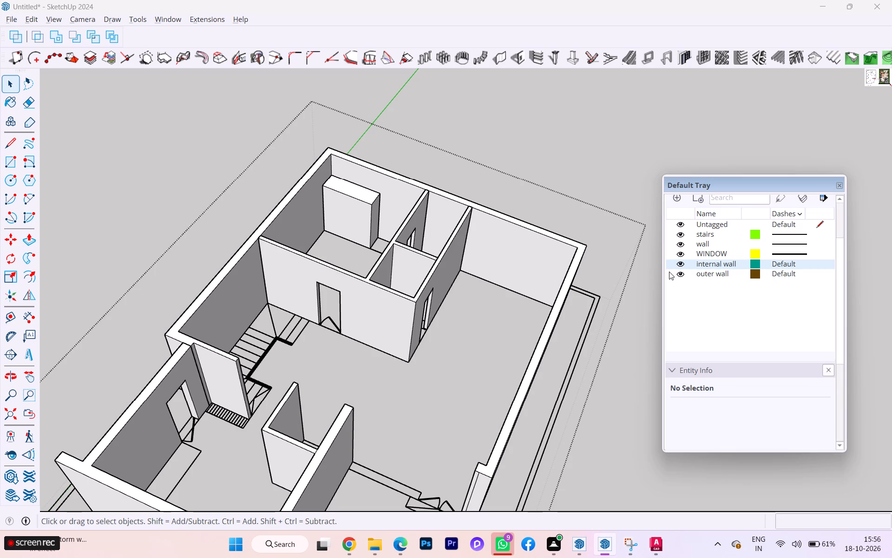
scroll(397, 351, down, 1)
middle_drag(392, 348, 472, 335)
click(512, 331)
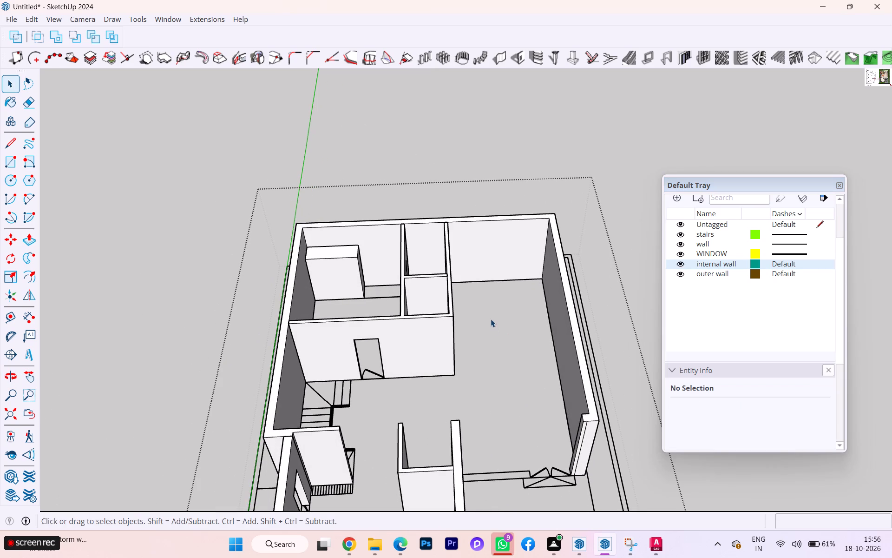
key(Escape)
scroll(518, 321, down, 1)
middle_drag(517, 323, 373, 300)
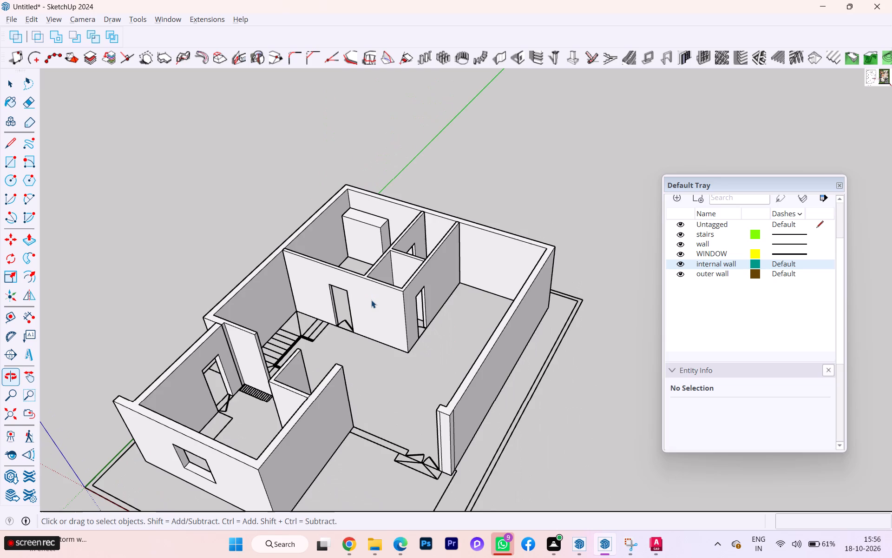
Examine the internal wall group and the surrounding walls from several sides of the house.
scroll(371, 302, down, 2)
click(379, 300)
double_click(383, 300)
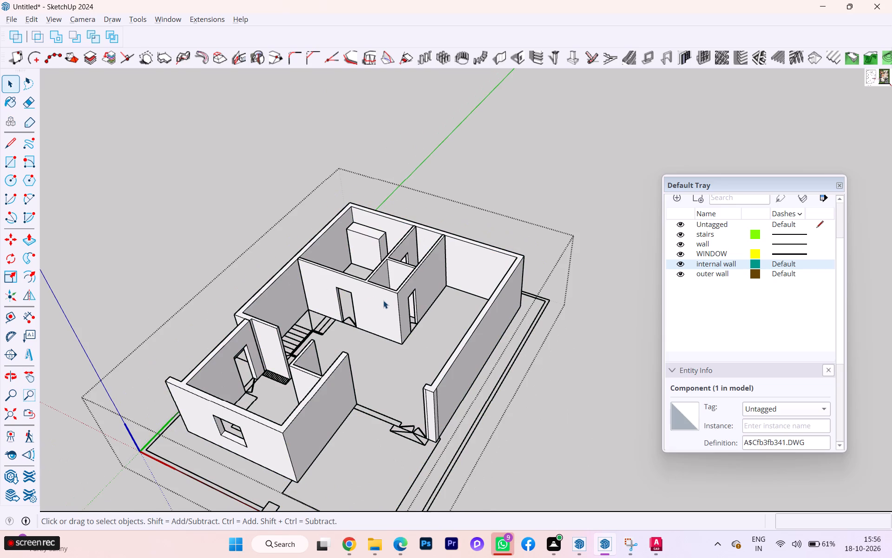
click(383, 300)
click(437, 295)
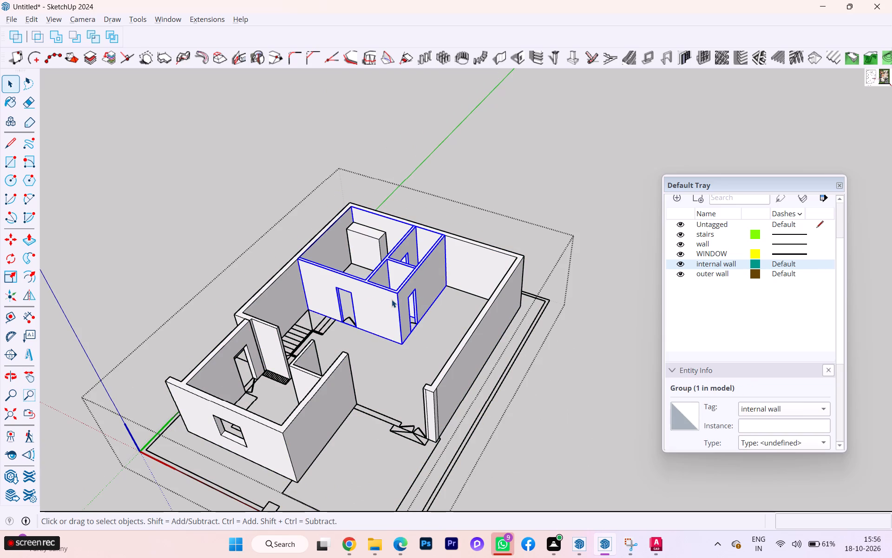
key(Escape)
middle_drag(351, 264, 723, 232)
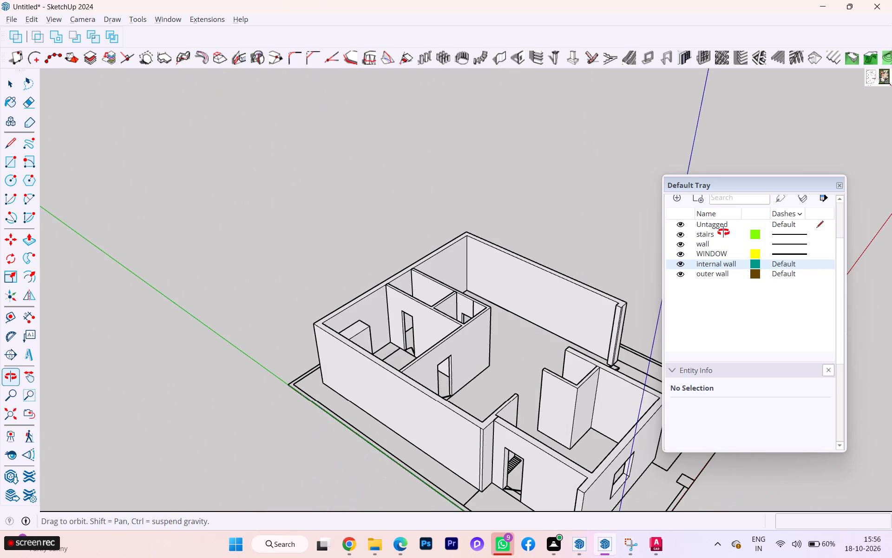
middle_drag(723, 232, 721, 232)
click(454, 341)
triple_click(454, 341)
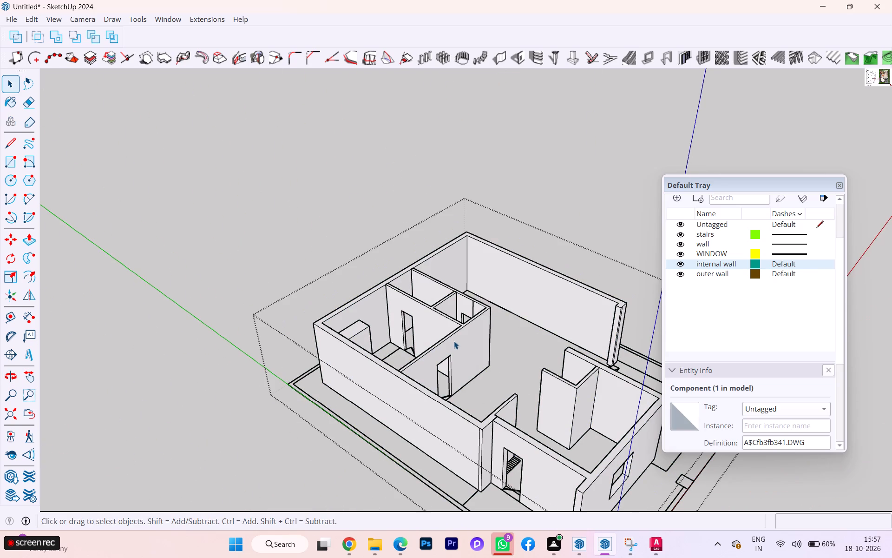
middle_drag(454, 341, 187, 362)
scroll(454, 341, down, 1)
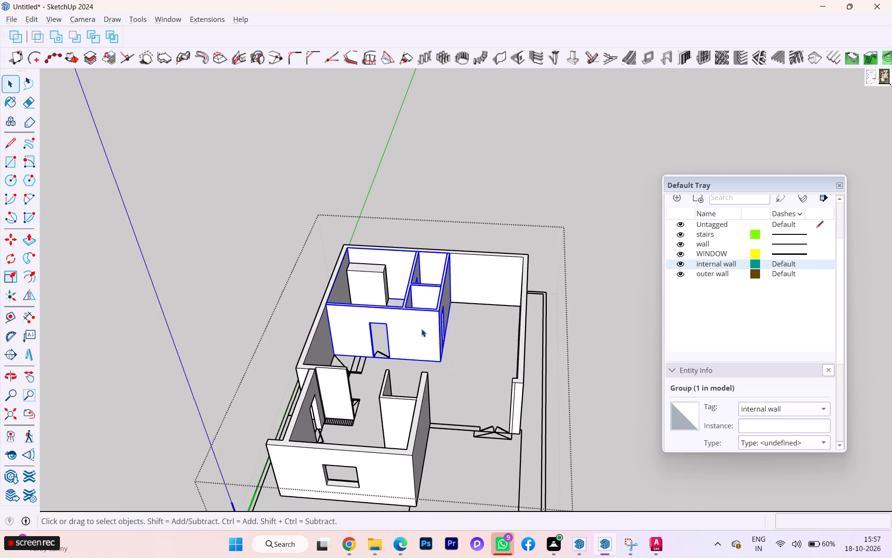
middle_drag(421, 329, 205, 323)
scroll(408, 328, up, 1)
scroll(412, 328, down, 1)
scroll(412, 328, up, 1)
key(Escape)
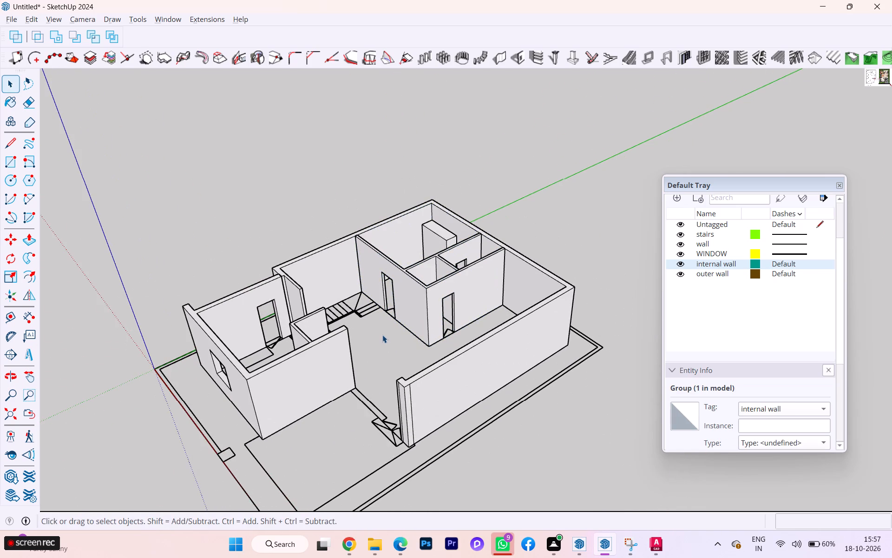
middle_drag(382, 336, 272, 354)
scroll(325, 356, down, 1)
scroll(331, 358, up, 5)
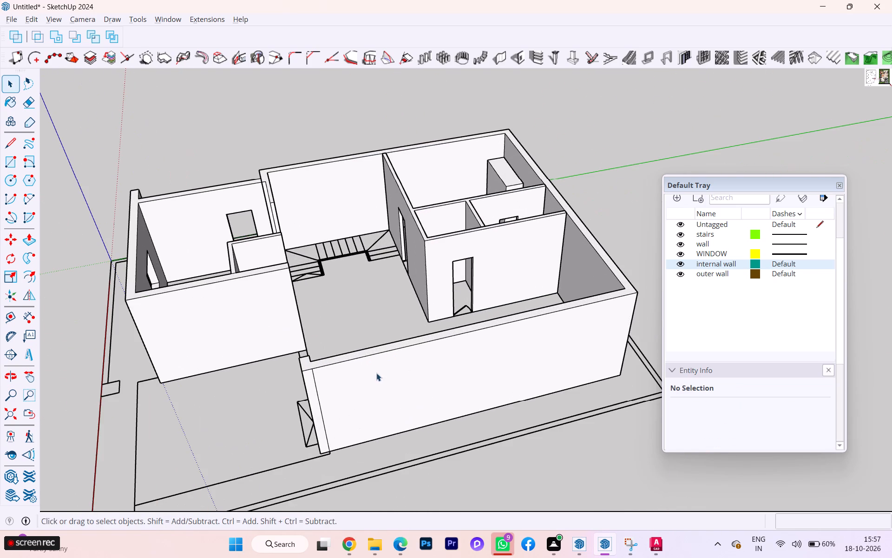
Open the outer wall group and erase the stray vertical edge at its free end beside the entrance.
click(376, 373)
click(358, 378)
double_click(342, 382)
click(328, 386)
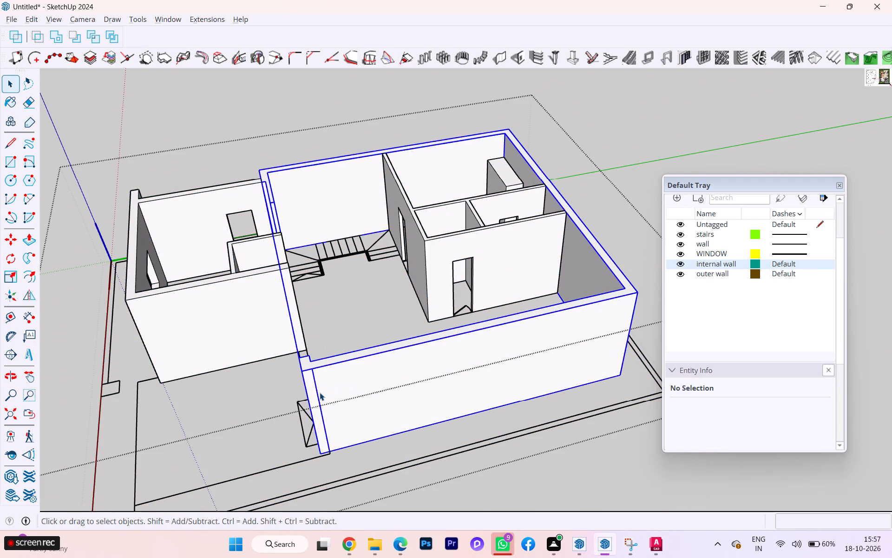
double_click(320, 392)
key(e)
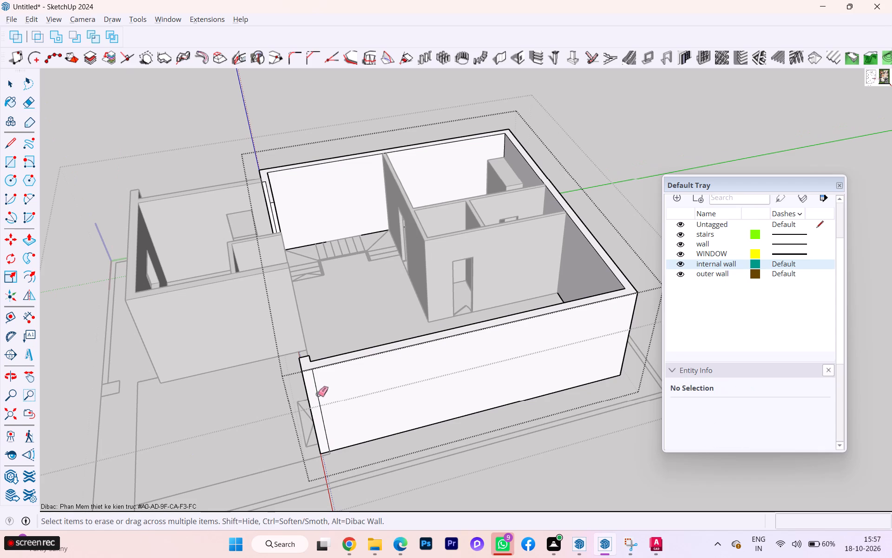
click(319, 393)
key(Escape)
scroll(534, 386, down, 1)
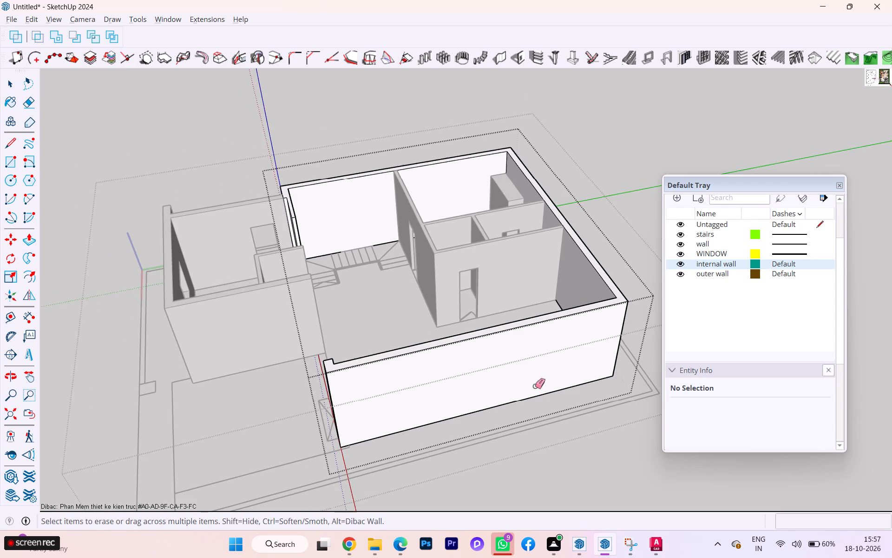
middle_drag(535, 386, 600, 392)
key(Escape)
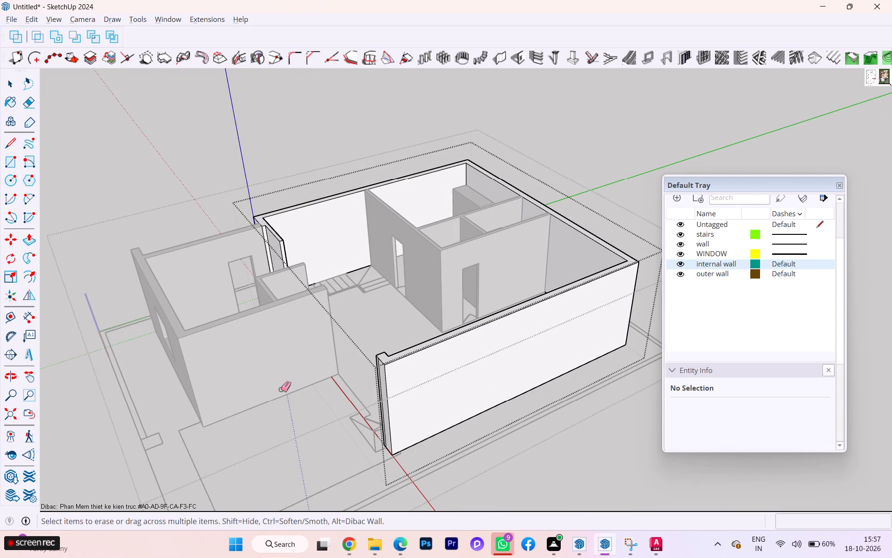
key(space)
click(96, 403)
Select the front room's wall group and switch the wall tag's visibility off and on twice to check what it holds.
scroll(295, 378, down, 1)
middle_drag(297, 377, 405, 357)
click(288, 384)
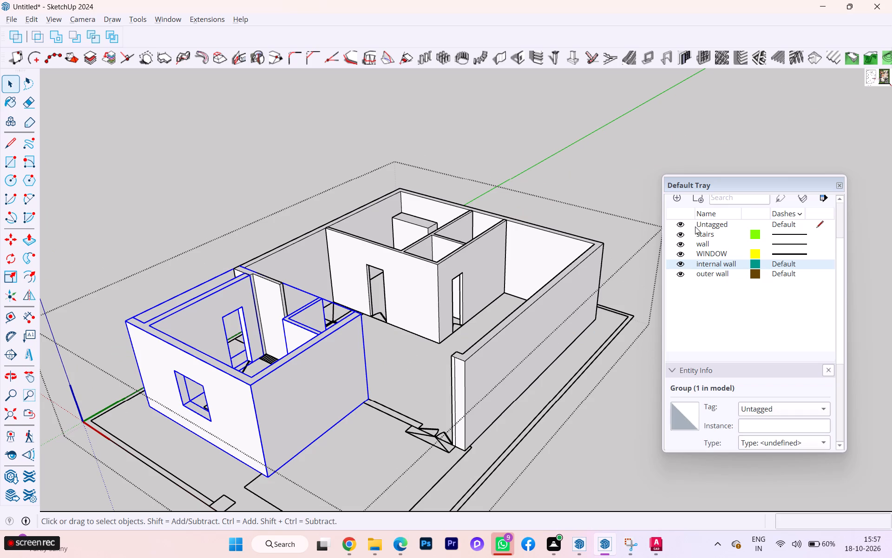
click(682, 242)
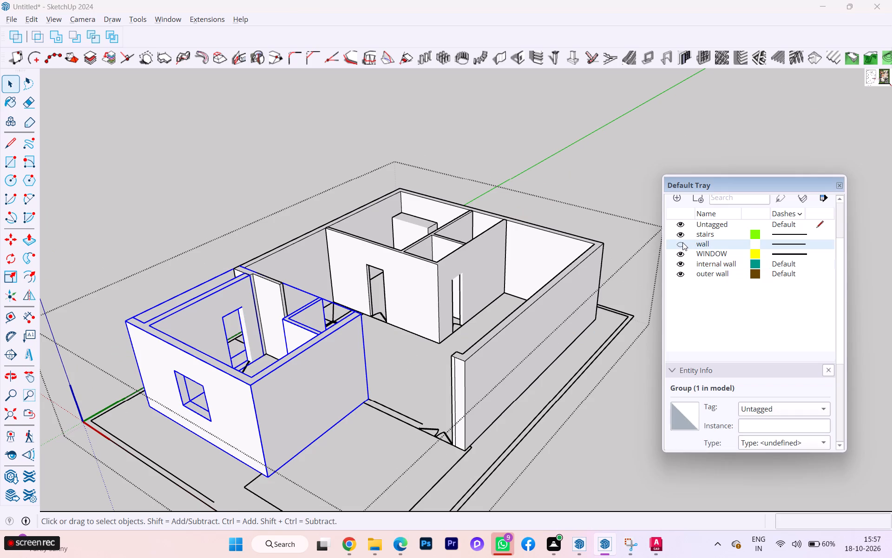
click(682, 242)
click(682, 242)
click(682, 242)
Add a tag named kitchen wall and assign the selected front room wall group to it.
click(673, 200)
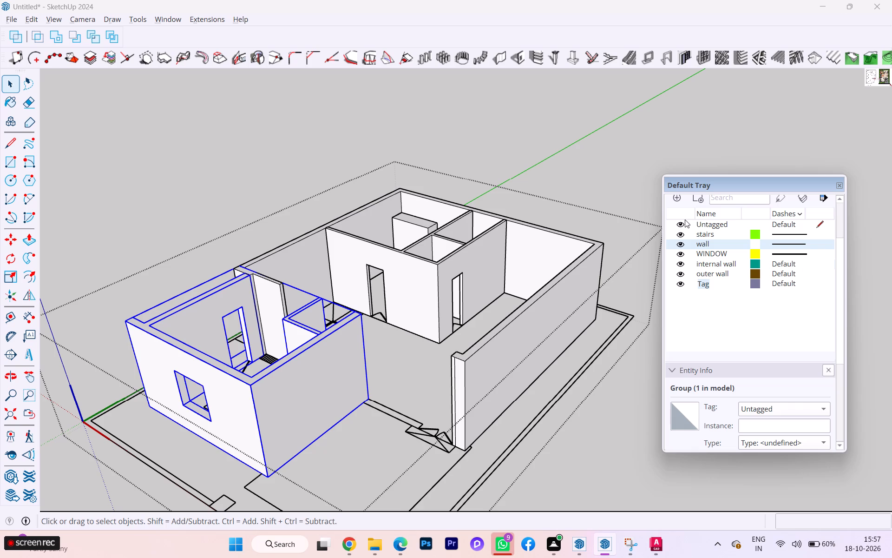
key(BackSpace)
key(BackSpace)
text(kitchen wall)
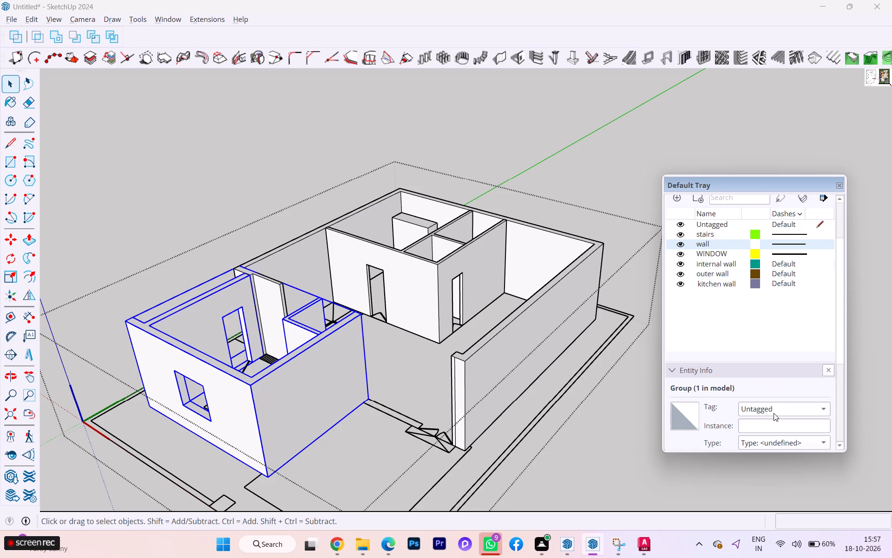
click(774, 413)
click(754, 437)
click(627, 404)
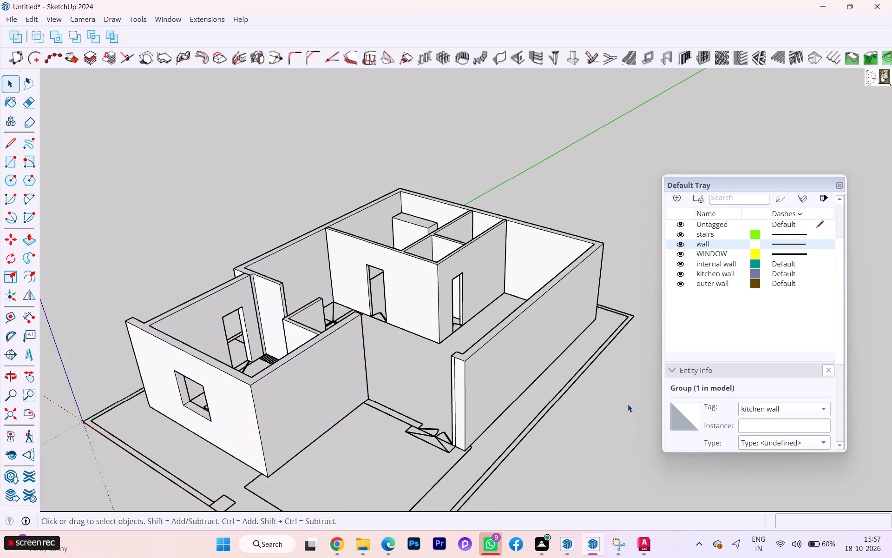
key(Escape)
Check the kitchen wall and outer wall groups by selecting each, and reopen the floor plan component for editing.
scroll(323, 273, down, 3)
scroll(318, 267, up, 1)
scroll(317, 266, down, 2)
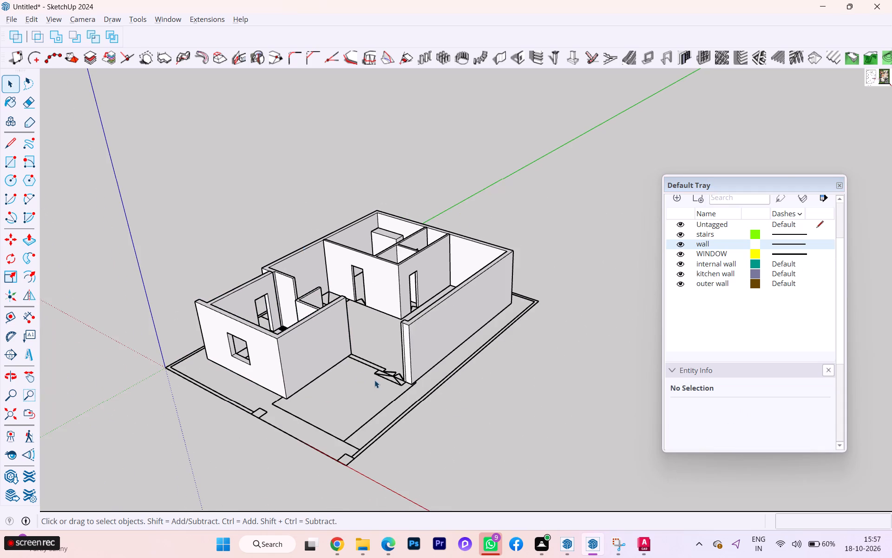
scroll(374, 380, up, 4)
scroll(337, 346, up, 5)
scroll(337, 346, down, 1)
scroll(337, 346, up, 3)
scroll(337, 346, down, 1)
scroll(337, 346, up, 4)
click(328, 332)
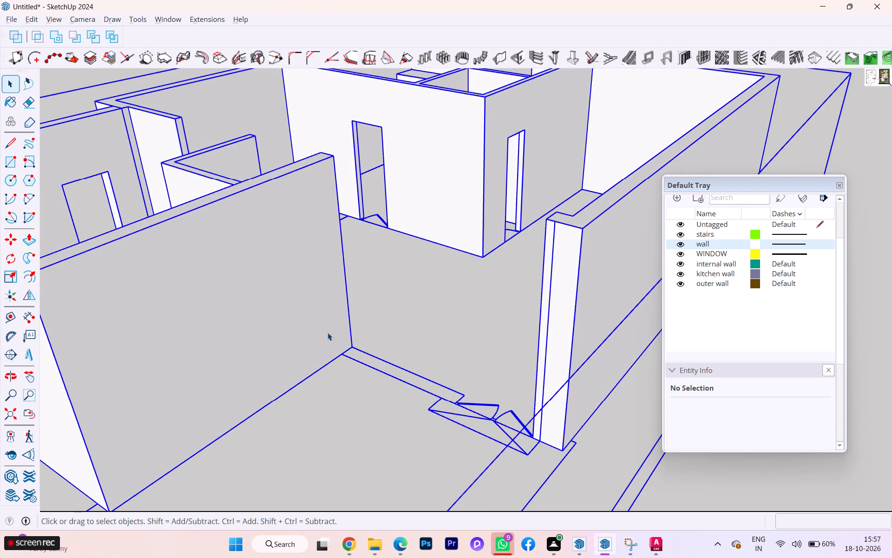
double_click(321, 333)
click(312, 331)
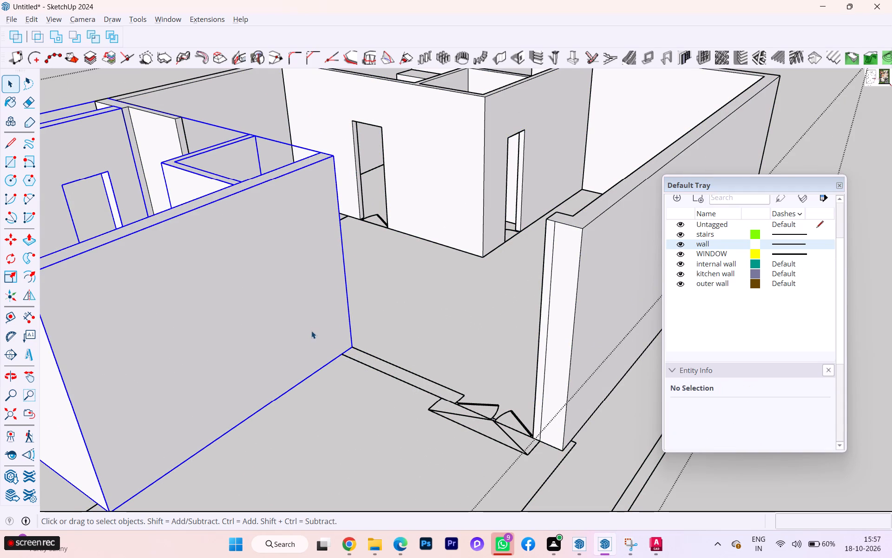
scroll(542, 338, down, 2)
click(556, 334)
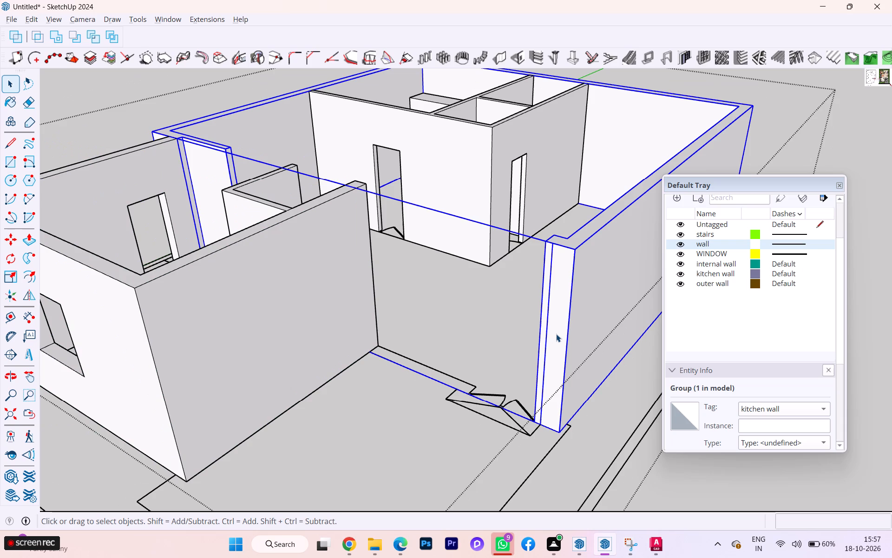
key(Escape)
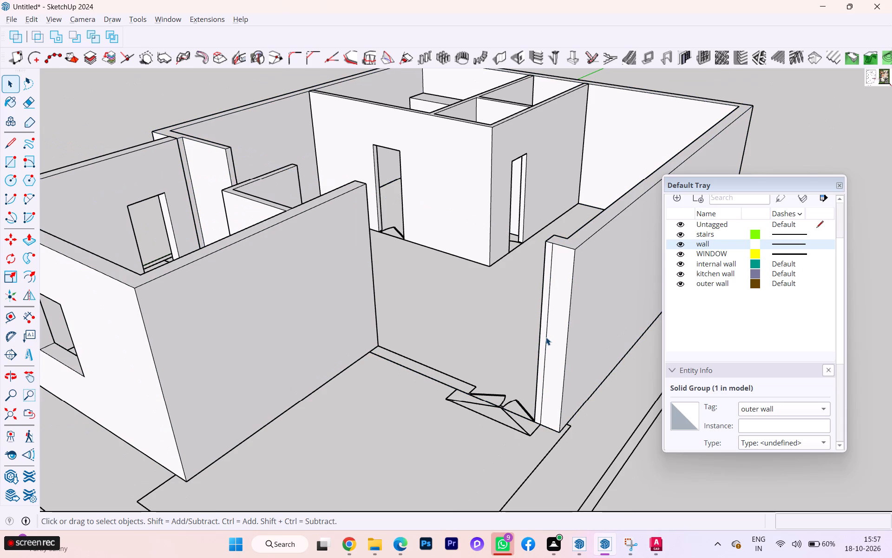
double_click(570, 322)
scroll(457, 346, down, 2)
scroll(447, 347, up, 2)
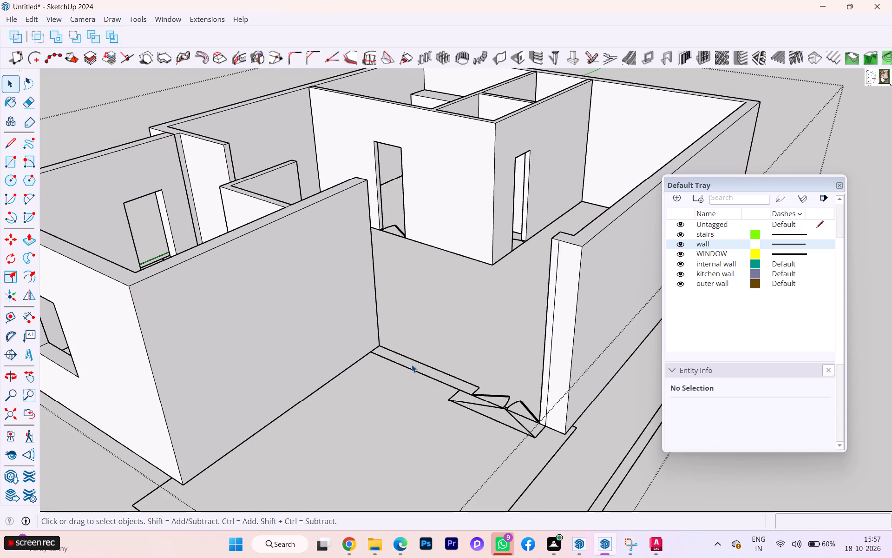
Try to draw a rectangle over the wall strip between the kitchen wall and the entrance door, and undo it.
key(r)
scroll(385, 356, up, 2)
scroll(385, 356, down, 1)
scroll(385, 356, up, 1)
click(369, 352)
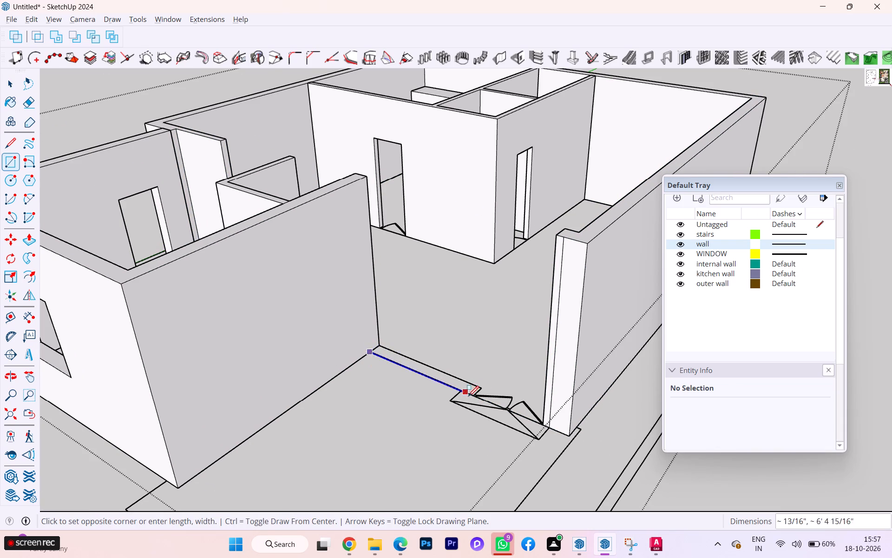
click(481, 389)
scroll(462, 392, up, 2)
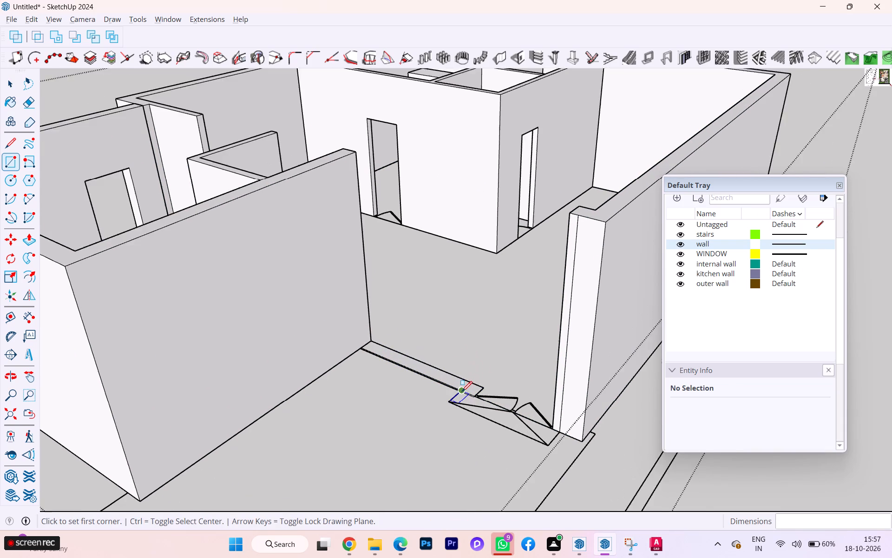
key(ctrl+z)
Draw a 9" wide rectangle over the wall strip between the kitchen wall's corner and the entrance door.
scroll(414, 367, up, 7)
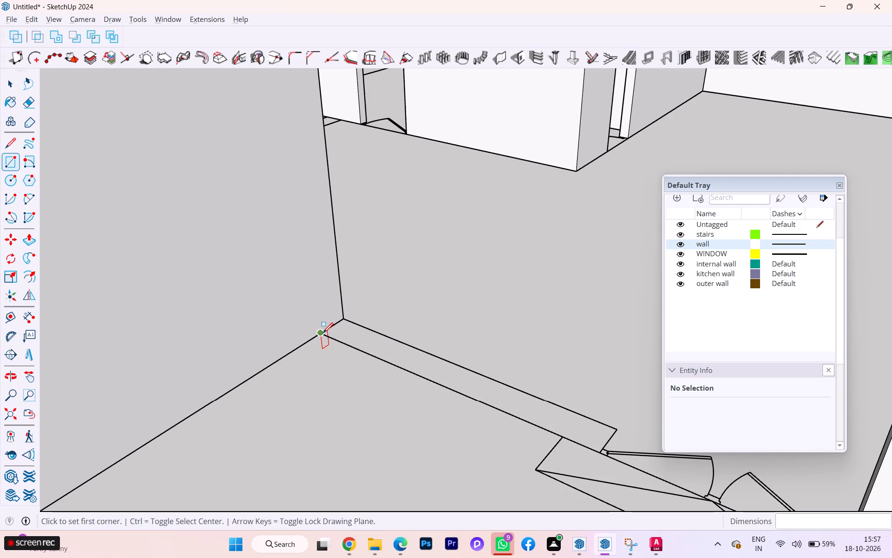
click(323, 332)
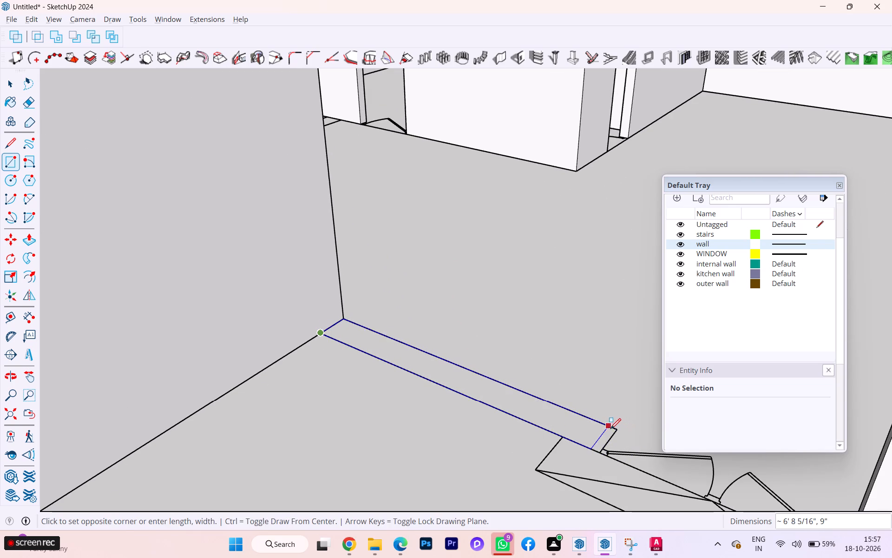
click(613, 430)
Push/Pull the new strip face up to 10', level with the top of the outer wall.
key(space)
click(584, 426)
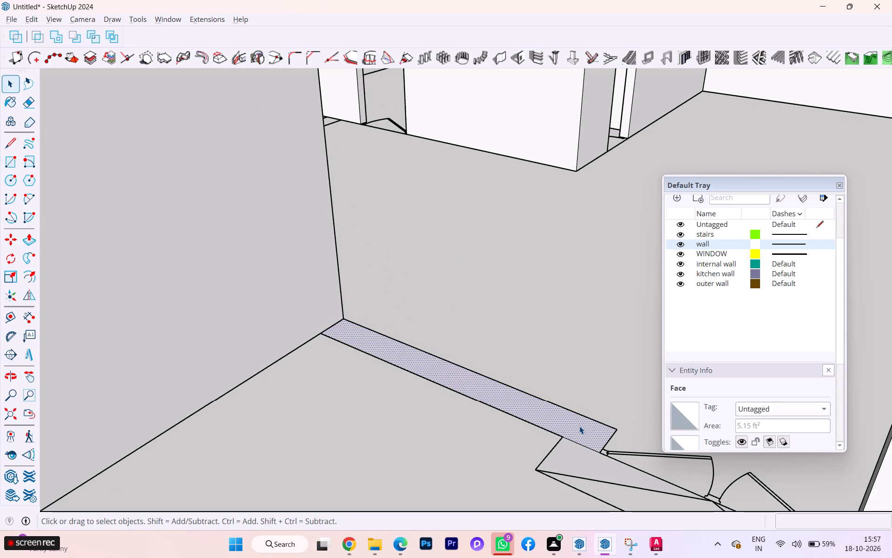
key(p)
click(579, 425)
scroll(562, 363, down, 9)
scroll(529, 370, up, 1)
scroll(529, 370, down, 3)
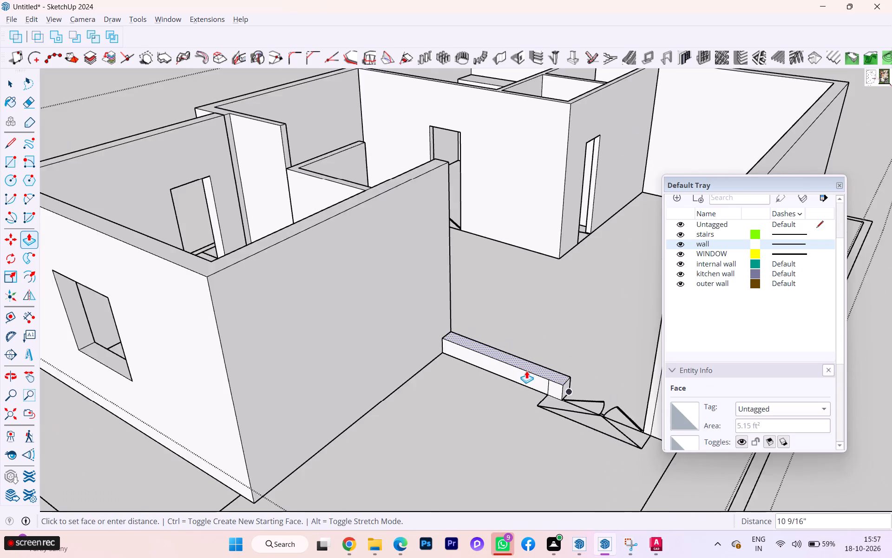
scroll(526, 371, down, 1)
scroll(525, 371, up, 2)
scroll(524, 371, down, 1)
click(636, 284)
key(space)
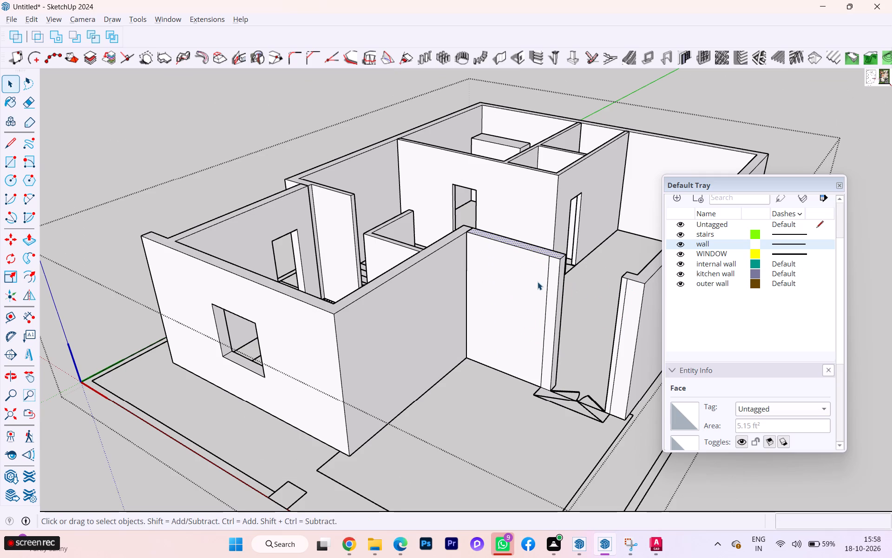
Delete the stray vertical edge on the new entrance wall's front face near its free end.
click(534, 280)
click(547, 279)
key(Delete)
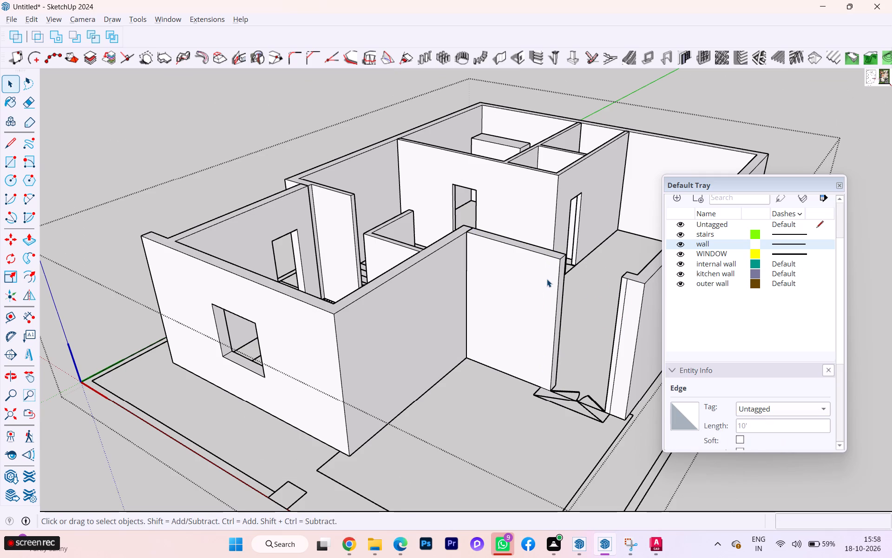
Open the outer wall group and delete the extra vertical edge on its end face beside the entrance door.
scroll(635, 309, up, 1)
scroll(635, 309, down, 2)
scroll(637, 310, up, 1)
click(636, 312)
double_click(633, 307)
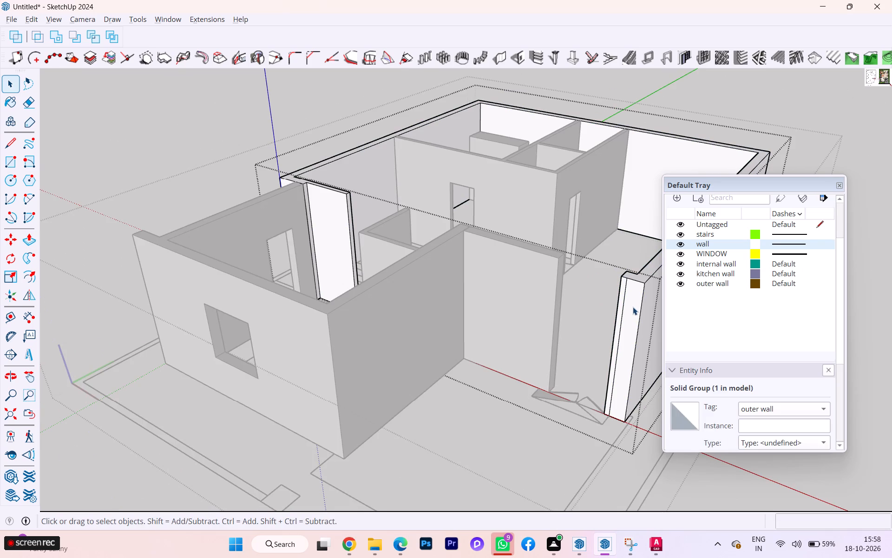
click(622, 313)
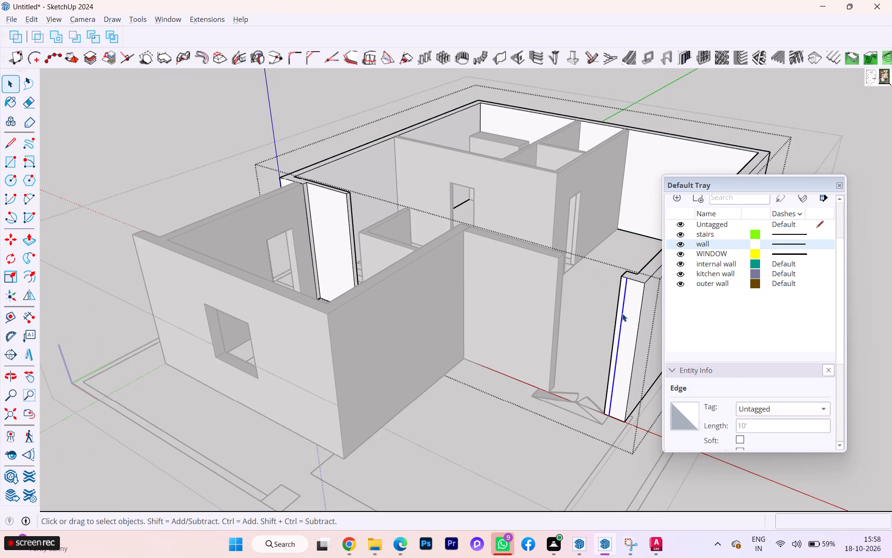
key(Delete)
click(484, 408)
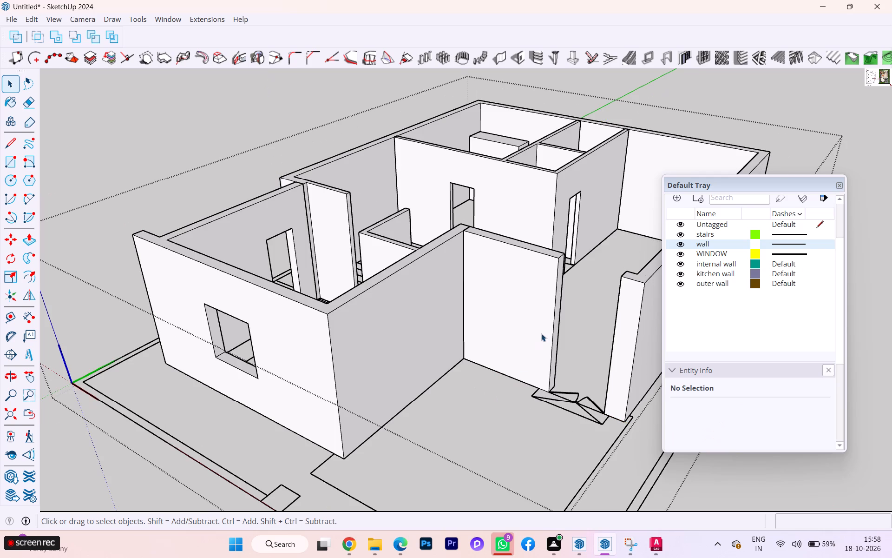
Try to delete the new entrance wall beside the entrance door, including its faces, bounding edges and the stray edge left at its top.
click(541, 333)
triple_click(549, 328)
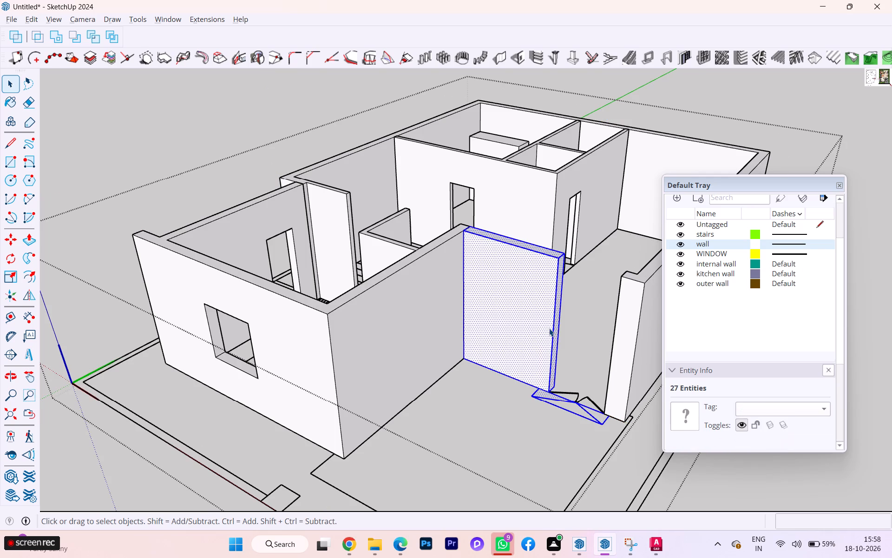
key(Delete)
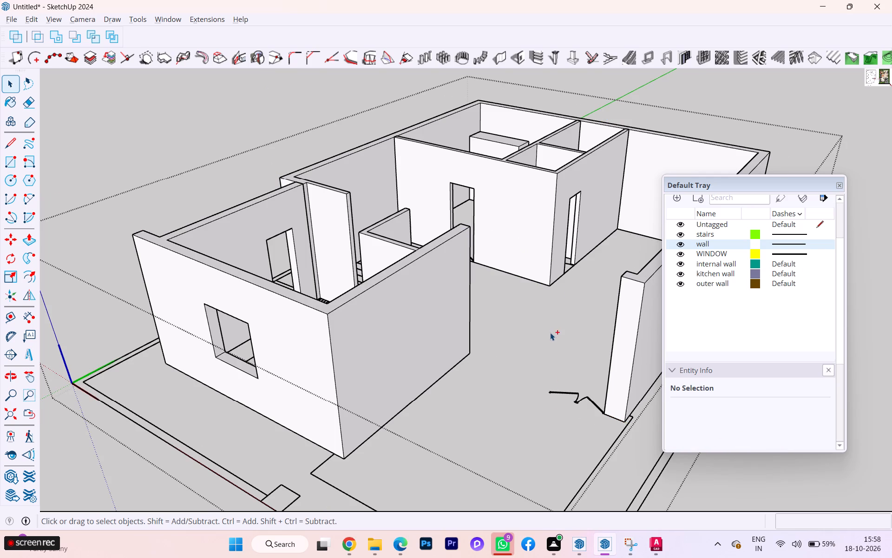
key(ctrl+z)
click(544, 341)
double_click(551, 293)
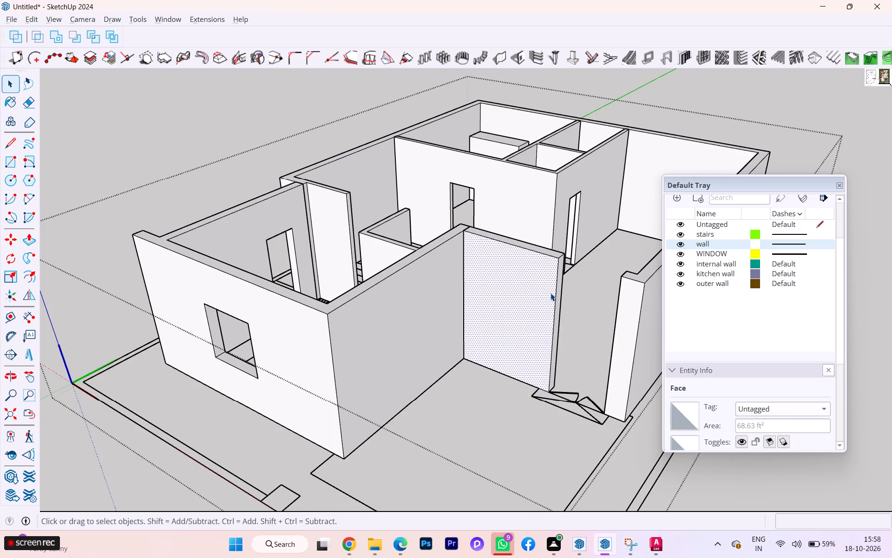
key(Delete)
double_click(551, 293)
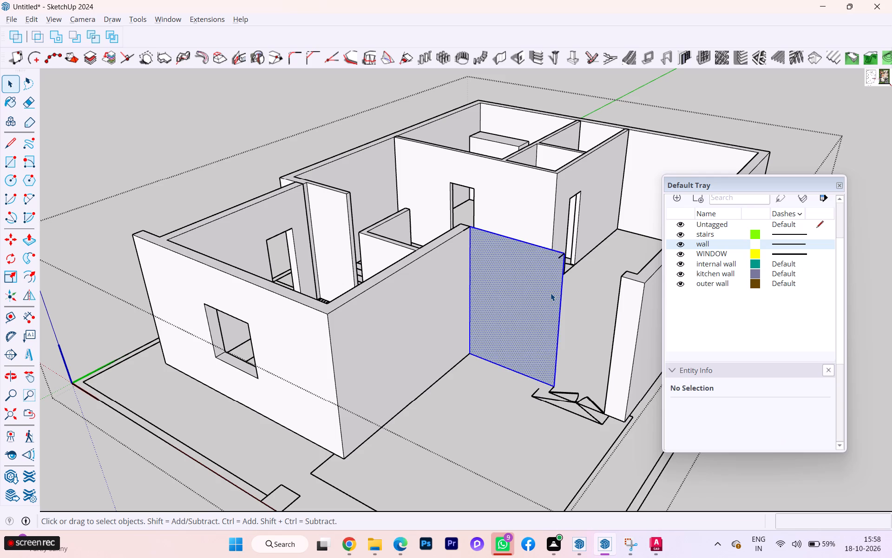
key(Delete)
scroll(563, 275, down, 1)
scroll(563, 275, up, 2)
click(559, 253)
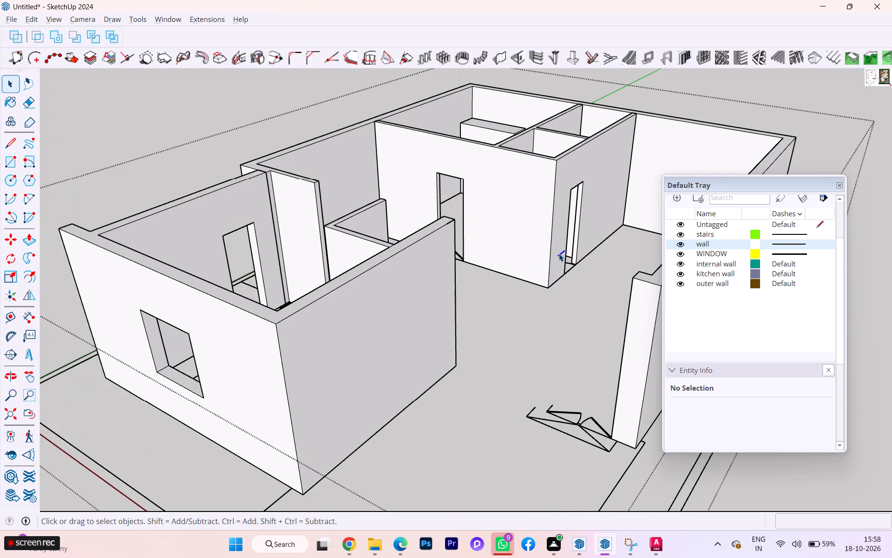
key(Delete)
Undo the entrance wall deletions and the earlier edge deletions, extrusion and rectangle, back to the bare wall strip.
scroll(548, 288, down, 2)
middle_drag(546, 296, 374, 359)
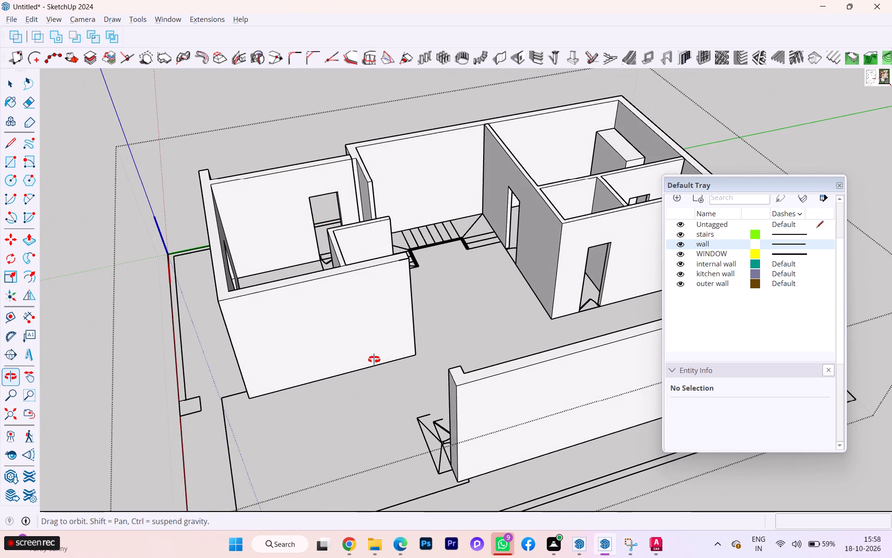
middle_drag(374, 359, 379, 359)
key(ctrl+z)
key(ctrl+z)
key(ctrl+z)
key(ctrl+z)
key(ctrl+z)
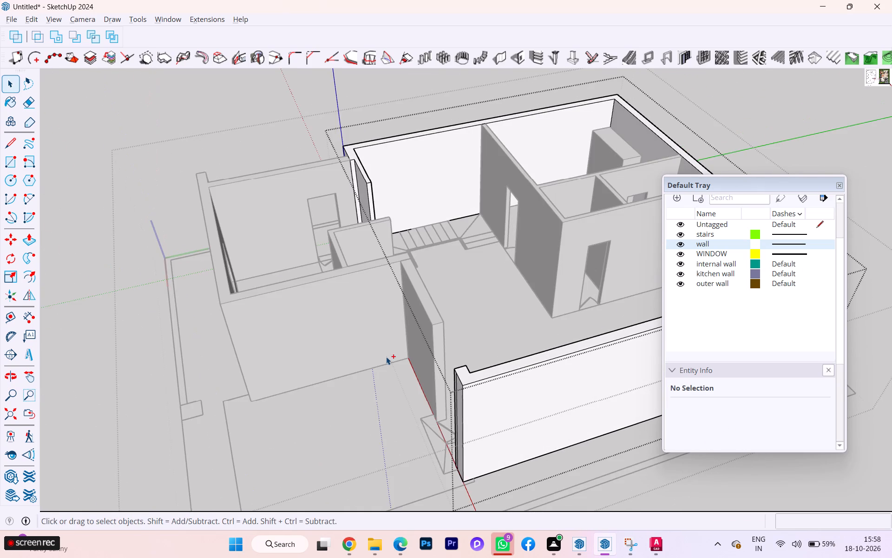
key(ctrl+z)
key(ctrl+z)
key(ctrl+z)
key(ctrl+z)
Inside the outer wall group, draw a rectangle about 6' 10 3/8" by 9" over the wall strip leading to the entrance door.
scroll(482, 388, down, 1)
middle_drag(493, 389, 543, 379)
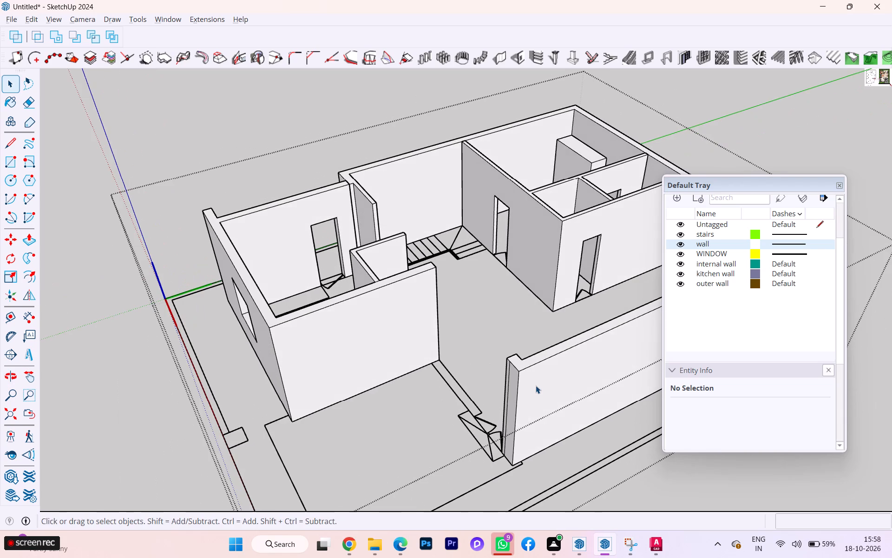
click(536, 385)
triple_click(536, 385)
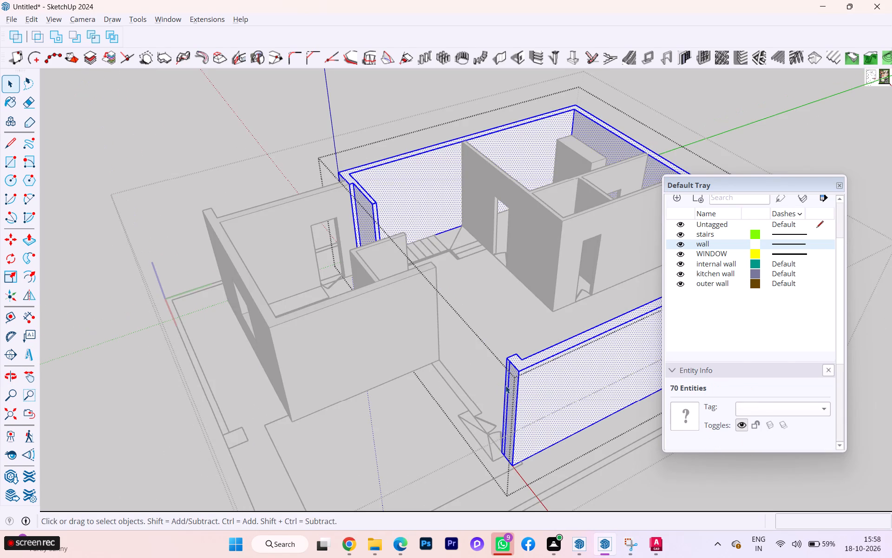
click(457, 390)
scroll(450, 382, up, 4)
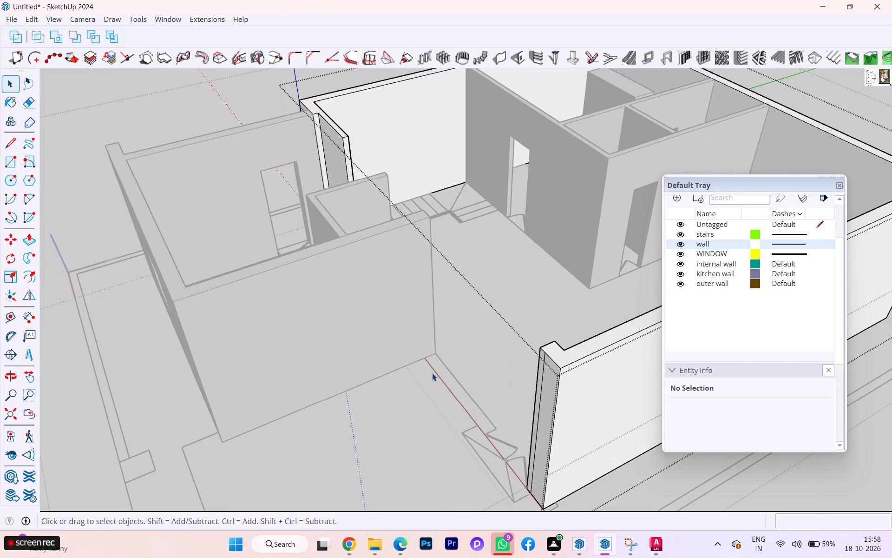
key(r)
scroll(432, 373, up, 3)
click(423, 353)
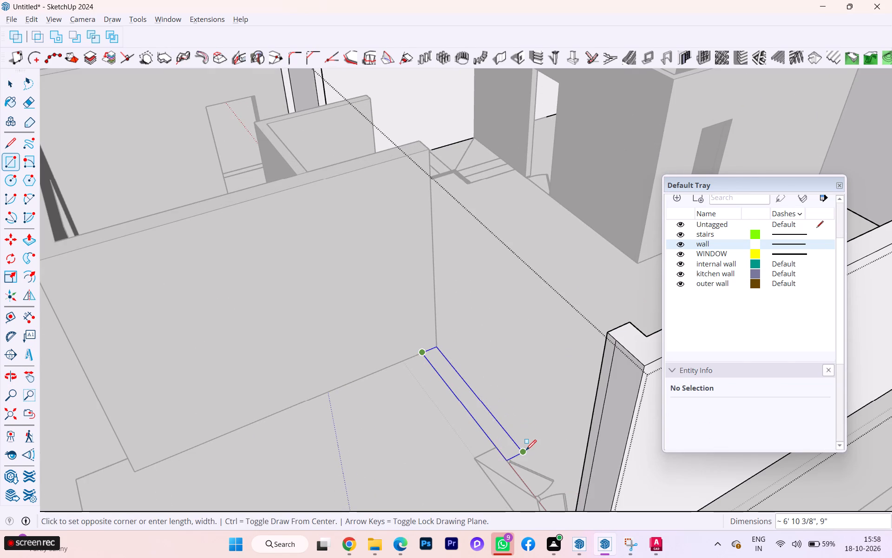
click(526, 450)
key(space)
Push/Pull the strip face up level with the top of the outer wall and close the group.
key(p)
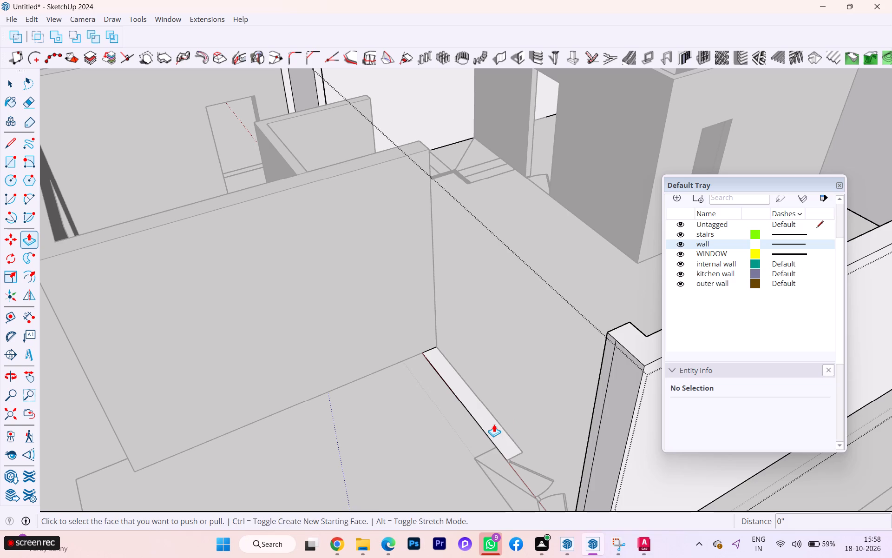
click(494, 424)
click(614, 339)
key(space)
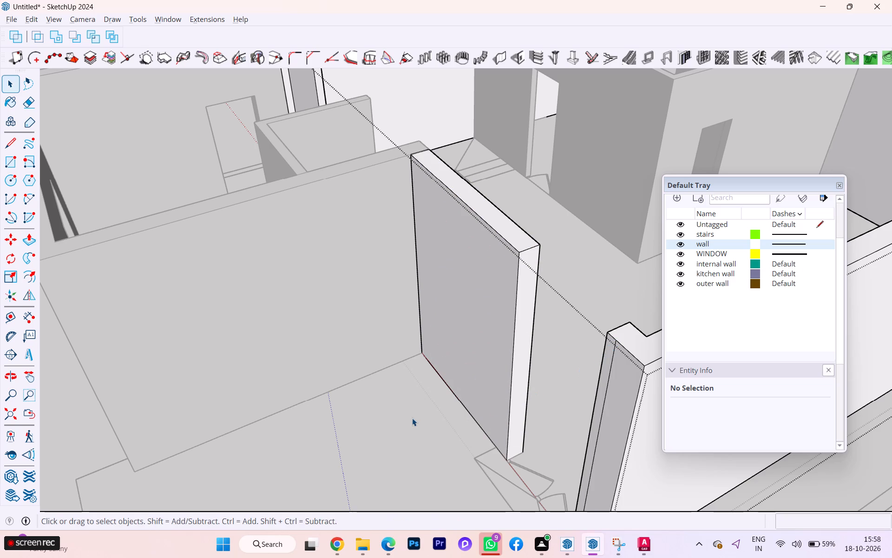
click(412, 418)
Reopen the outer wall group and erase the extra vertical edge on its end face beside the entrance door.
click(623, 402)
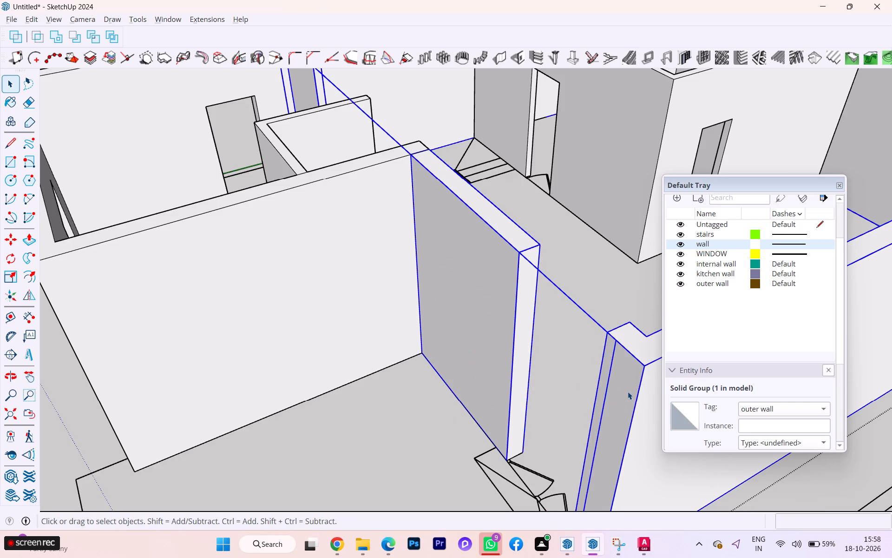
double_click(628, 392)
scroll(625, 394, up, 3)
key(r)
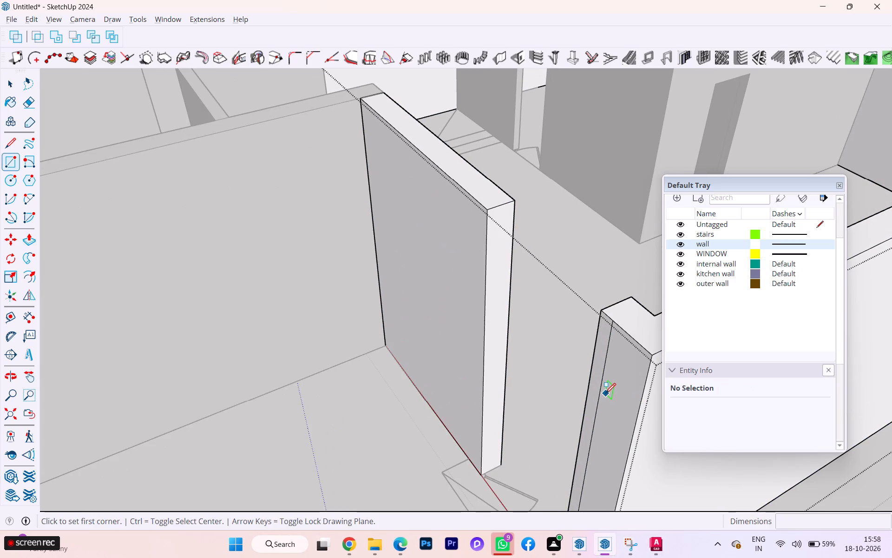
key(e)
click(603, 386)
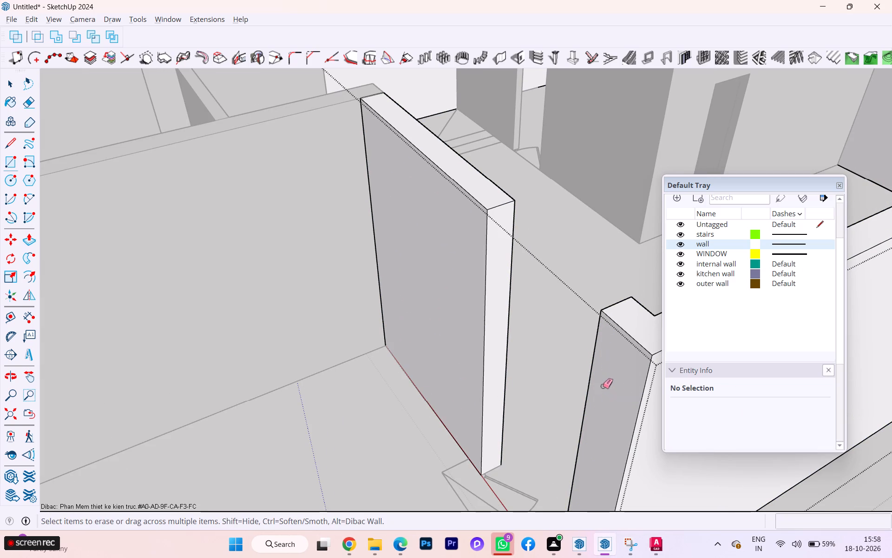
key(Escape)
key(space)
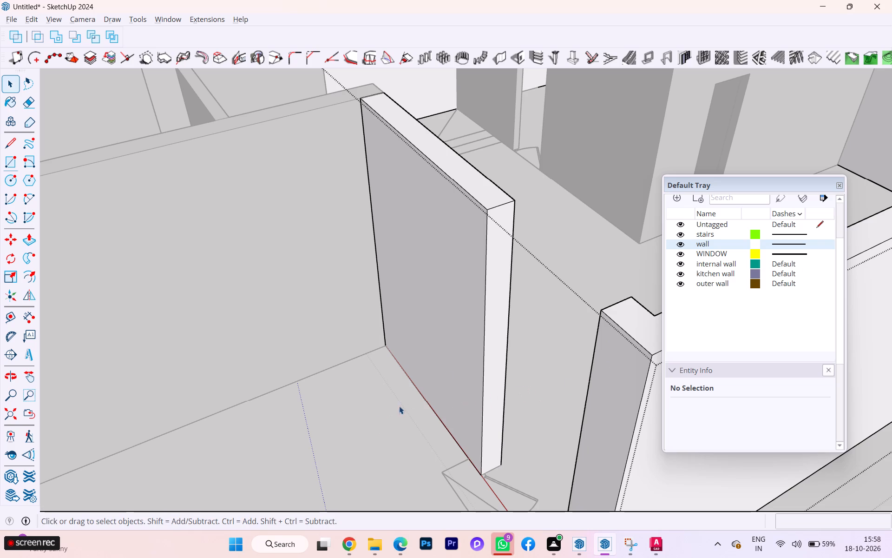
Copy the 9" top edge of the entrance wall's free end 3' straight down its end face.
click(495, 208)
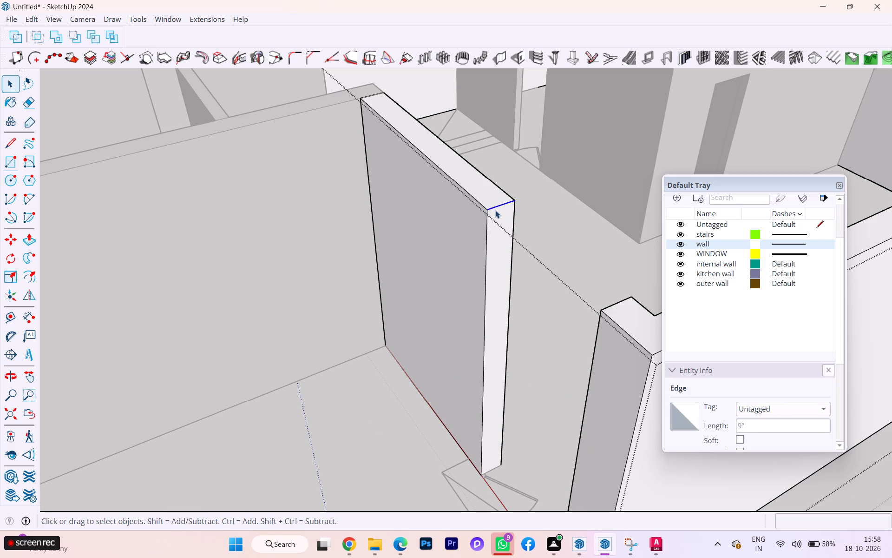
key(m)
key(Return)
click(491, 213)
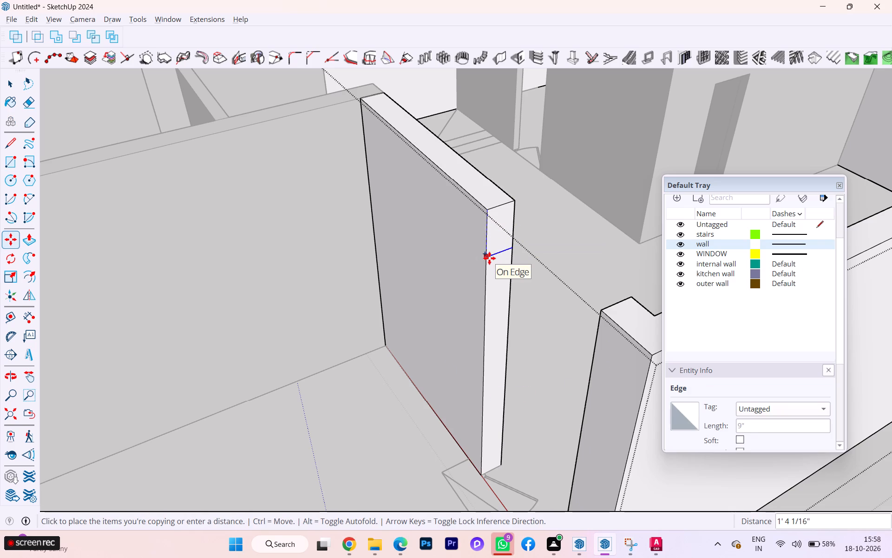
key(Up)
text(3')
key(Return)
Push/Pull the upper end face across the entrance door opening to meet the outer wall, forming the lintel.
key(p)
click(498, 249)
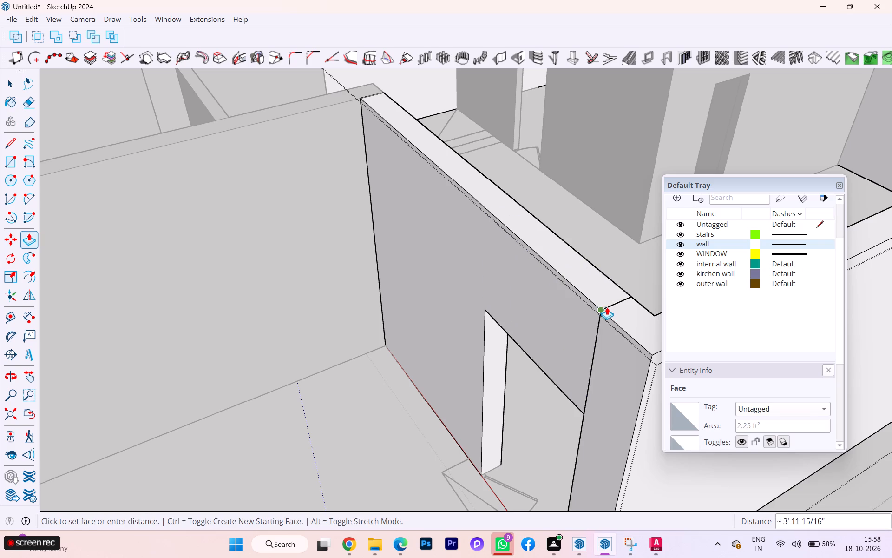
click(609, 310)
key(space)
Erase the seam edges where the lintel meets the outer wall on its front, top and inner faces, and close the group.
key(e)
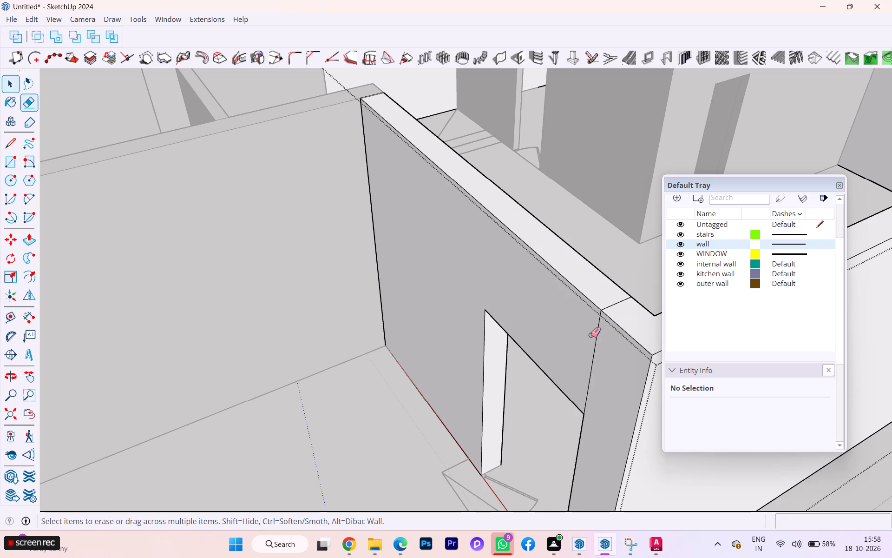
click(597, 339)
click(616, 304)
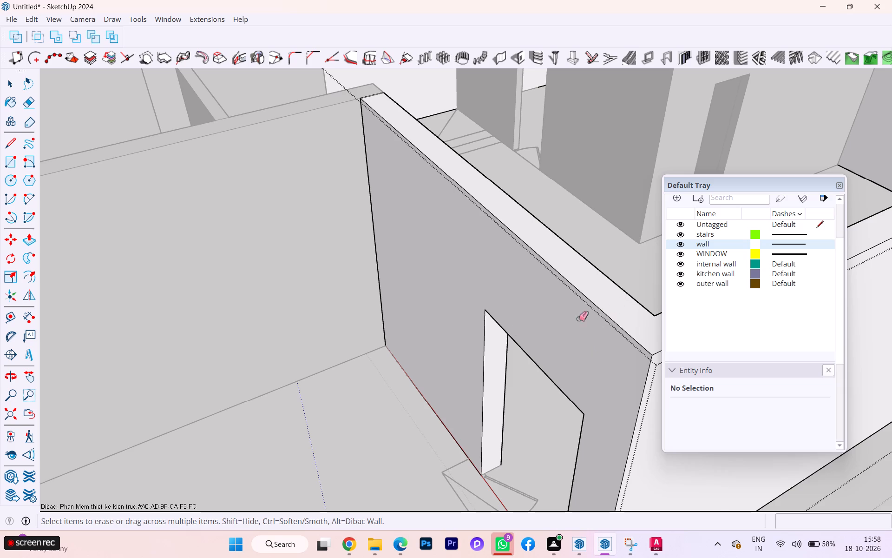
scroll(488, 335, down, 6)
middle_drag(575, 352, 316, 347)
scroll(356, 271, up, 3)
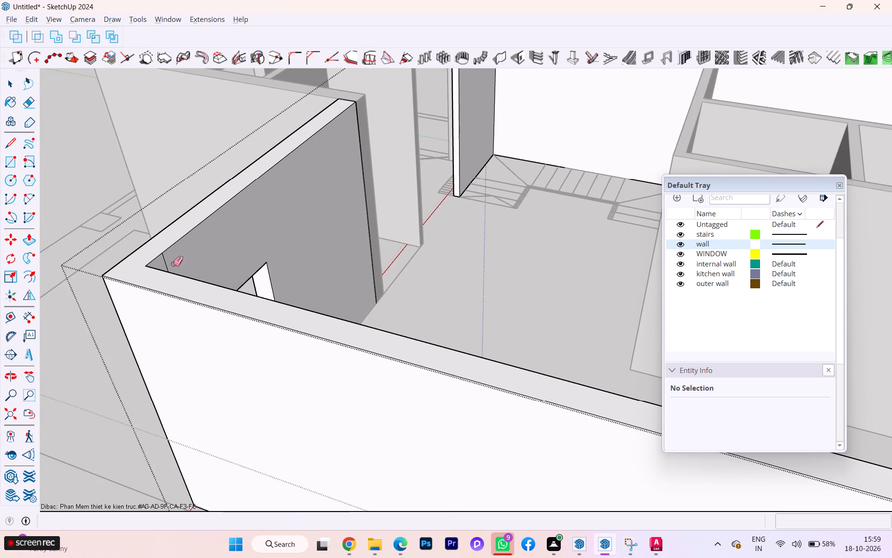
click(165, 265)
scroll(398, 275, down, 6)
key(space)
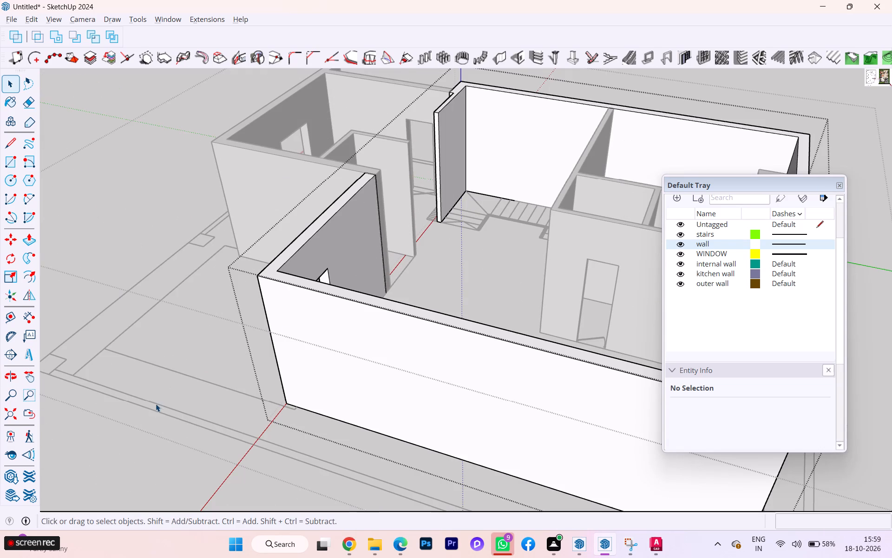
click(165, 403)
Examine the joined entrance wall, door opening and remaining house walls from several sides.
scroll(266, 387, down, 1)
middle_drag(289, 383, 577, 361)
scroll(424, 365, down, 3)
scroll(424, 364, up, 1)
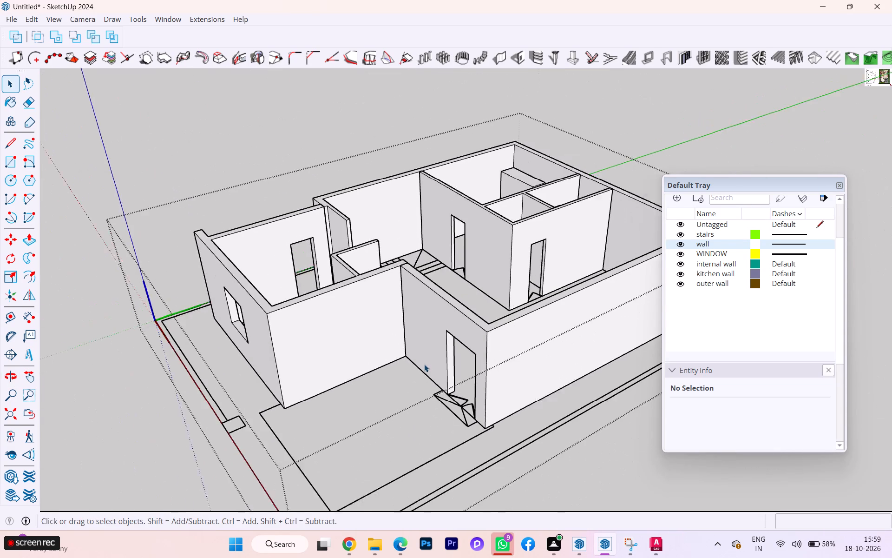
scroll(449, 412, down, 5)
scroll(302, 451, down, 2)
scroll(397, 424, down, 2)
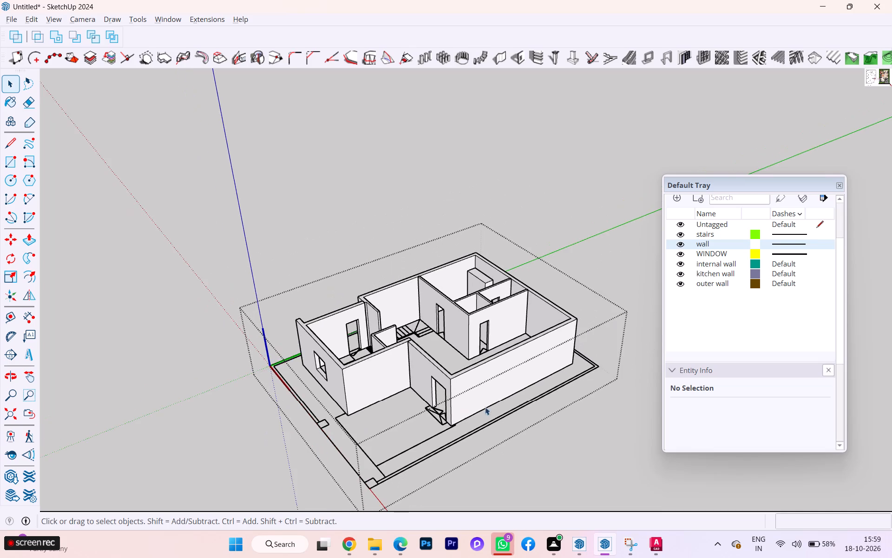
scroll(508, 400, down, 1)
scroll(529, 397, up, 7)
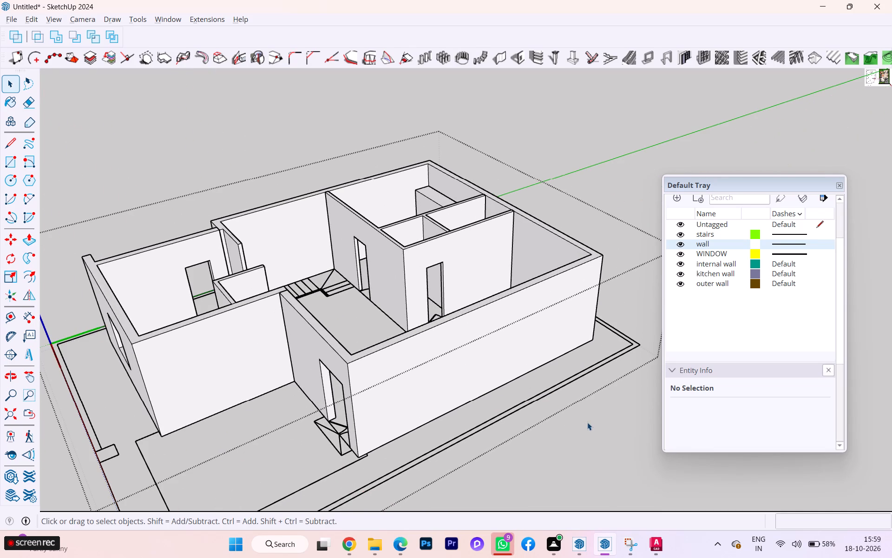
click(591, 422)
scroll(551, 403, down, 2)
scroll(598, 359, down, 1)
click(522, 403)
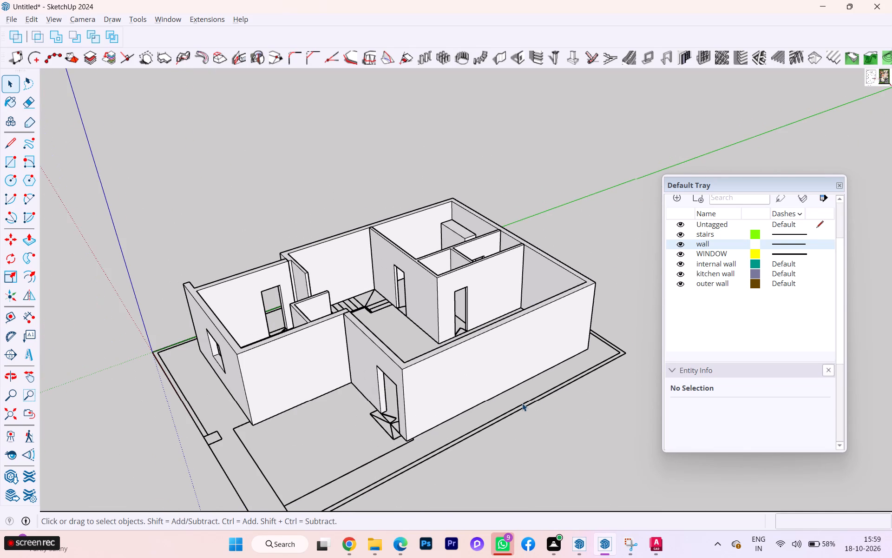
double_click(517, 408)
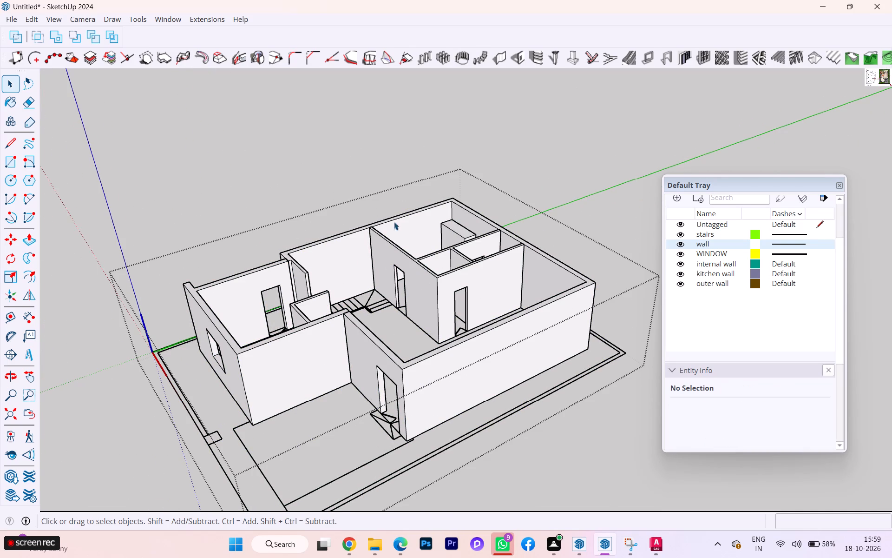
scroll(216, 414, up, 1)
scroll(425, 307, down, 3)
scroll(399, 339, down, 4)
middle_drag(372, 338, 406, 339)
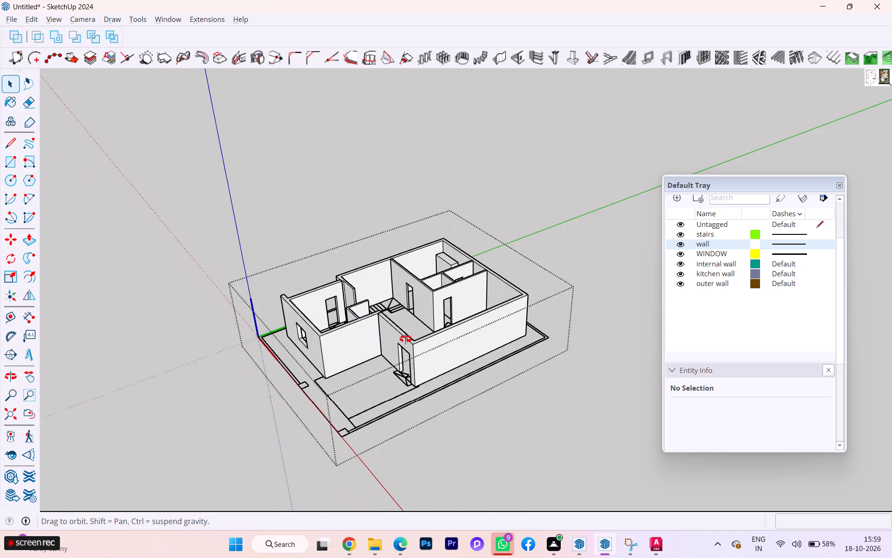
middle_drag(406, 339, 476, 329)
scroll(340, 357, up, 11)
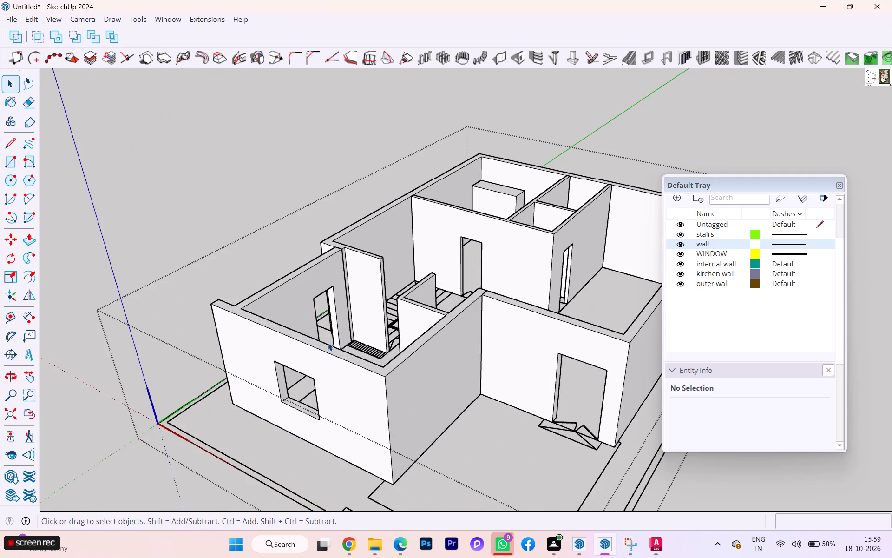
scroll(327, 342, down, 5)
middle_drag(318, 349, 373, 366)
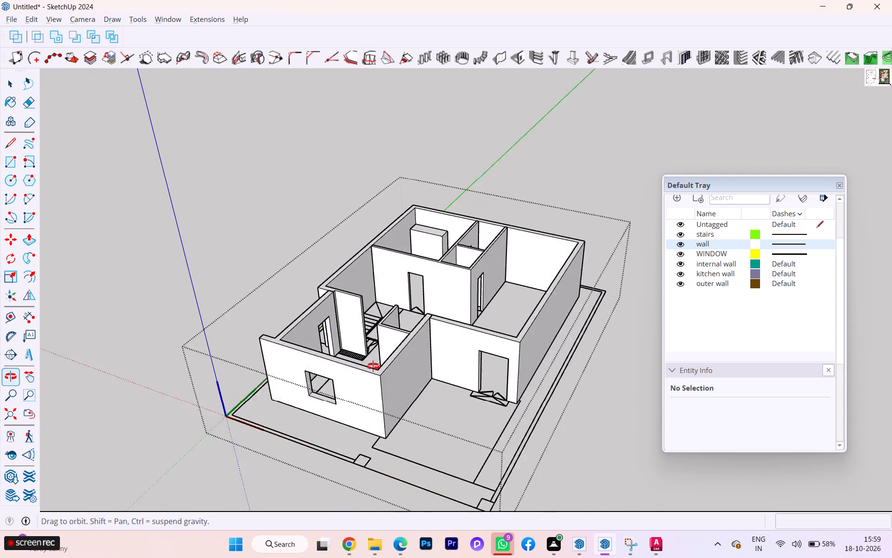
middle_drag(373, 366, 505, 374)
scroll(393, 327, down, 11)
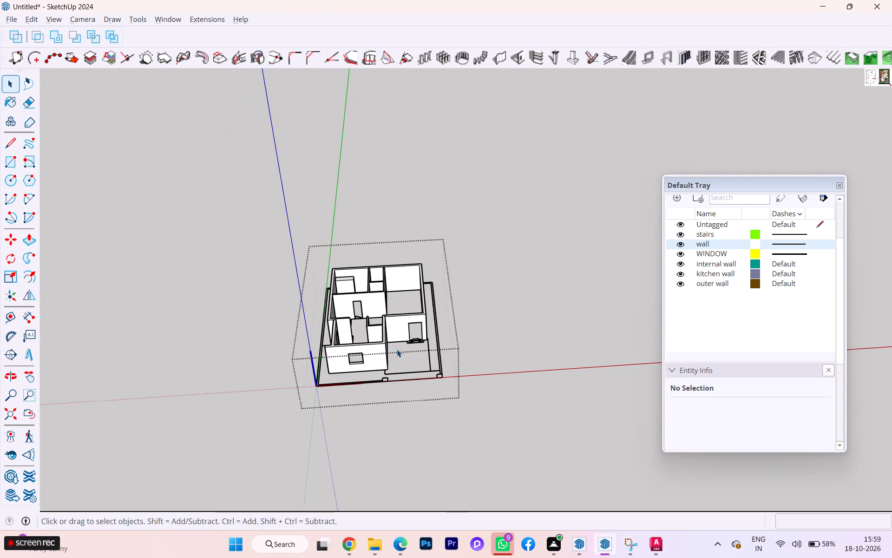
Move the whole house model along the red axis, well clear of the origin.
click(492, 400)
drag(462, 390, 281, 249)
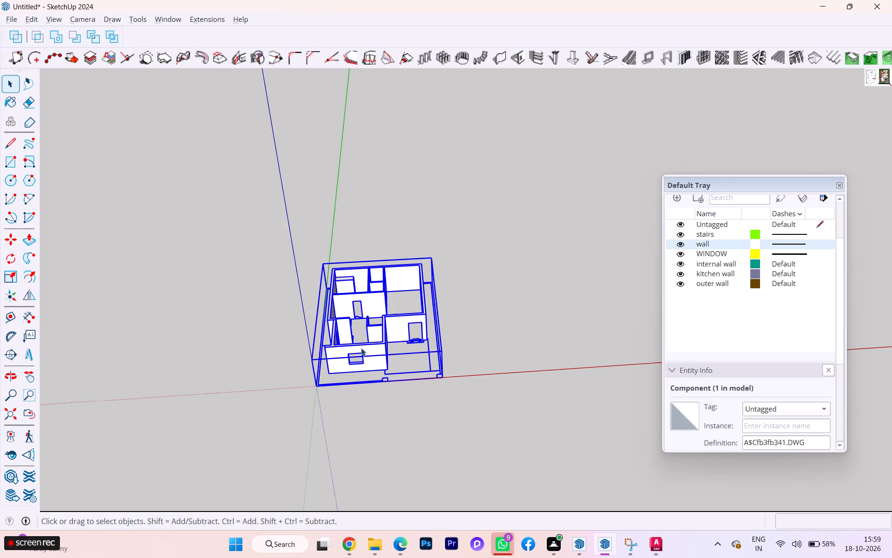
key(m)
key(Return)
click(315, 383)
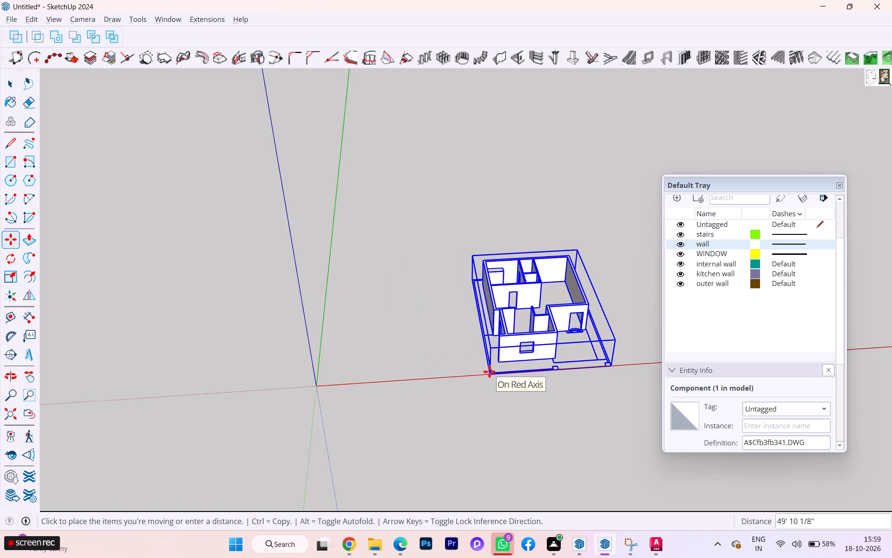
scroll(466, 369, down, 4)
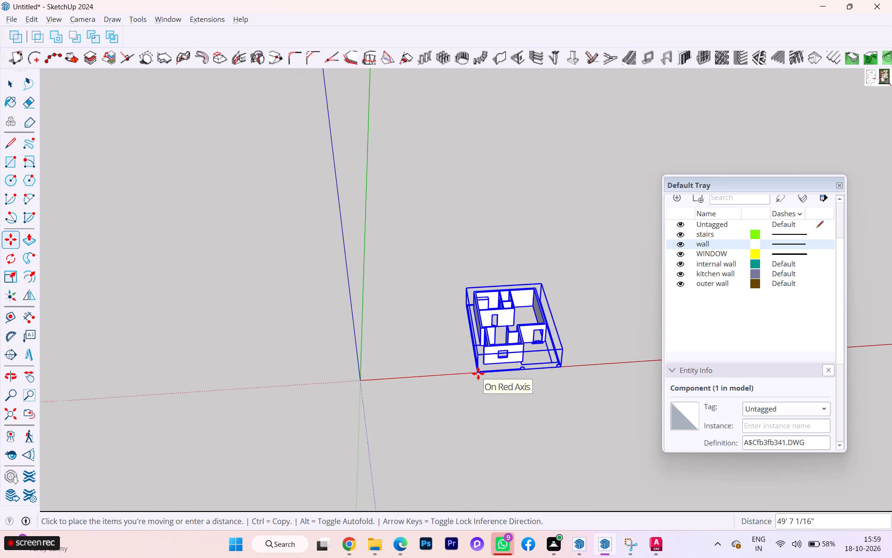
click(535, 372)
key(space)
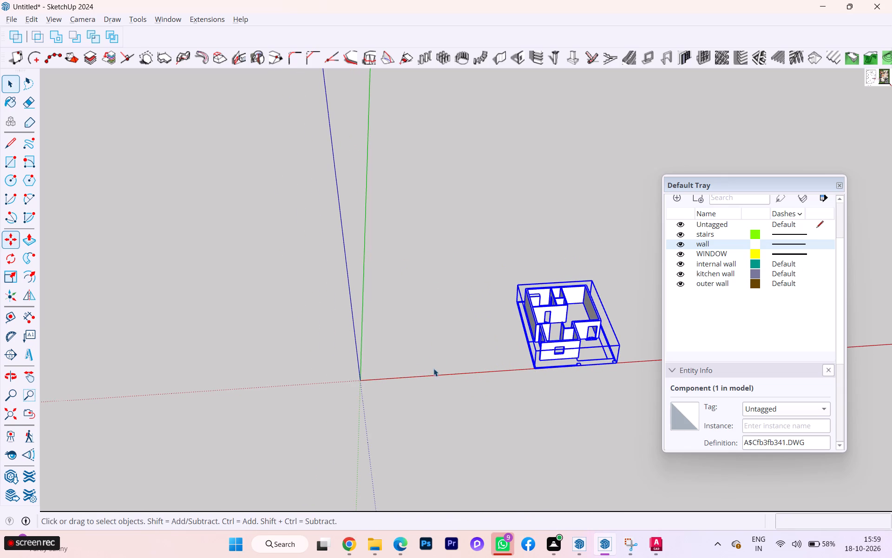
click(418, 366)
scroll(367, 349, up, 1)
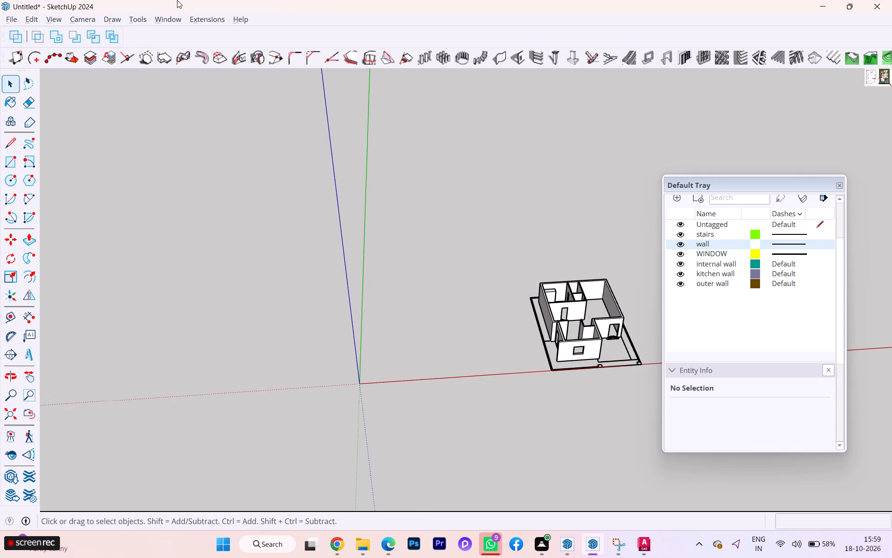
Paste the AutoCAD floor plan again at the origin, beside the moved house model.
click(197, 18)
click(244, 122)
scroll(374, 295, down, 1)
scroll(375, 295, up, 2)
scroll(375, 295, down, 3)
middle_drag(365, 292, 377, 323)
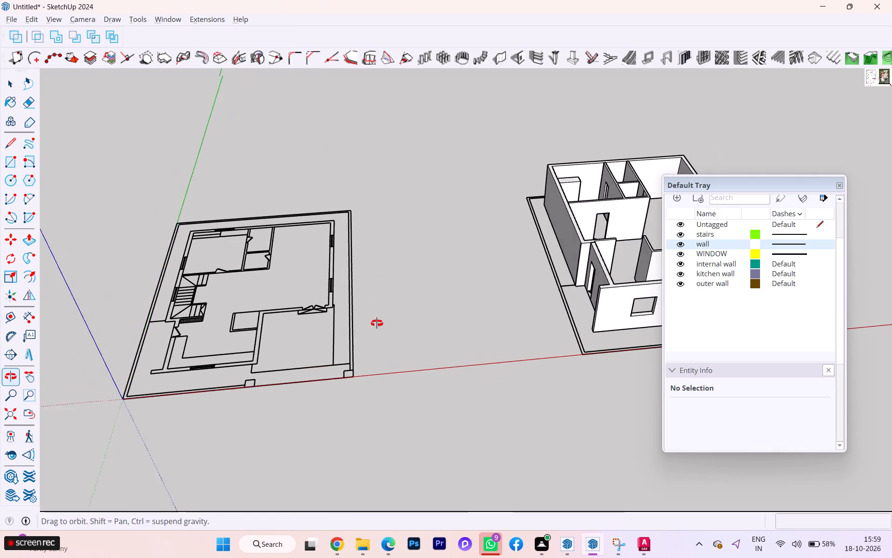
middle_drag(377, 323, 397, 356)
scroll(256, 280, down, 5)
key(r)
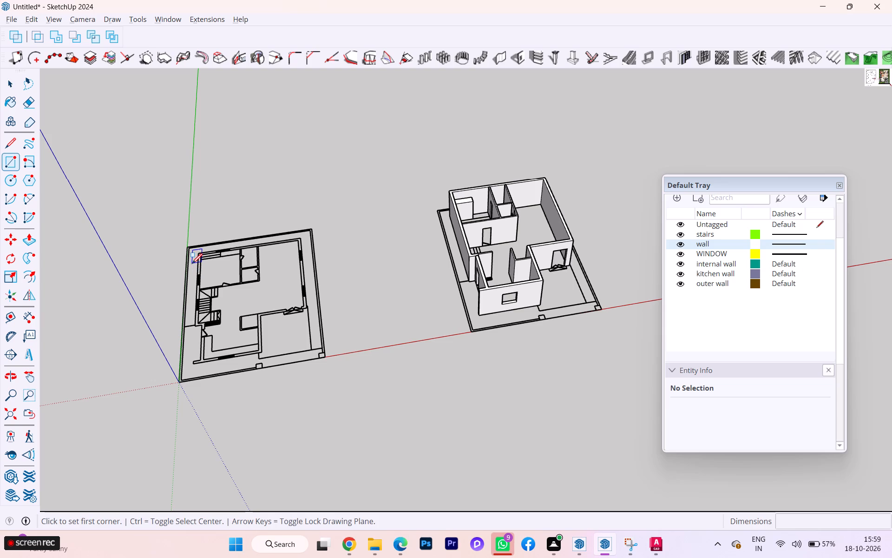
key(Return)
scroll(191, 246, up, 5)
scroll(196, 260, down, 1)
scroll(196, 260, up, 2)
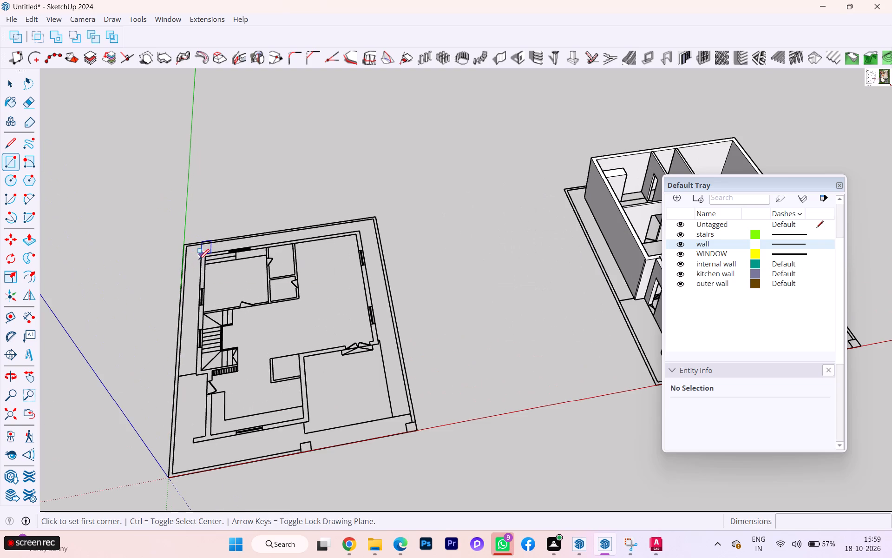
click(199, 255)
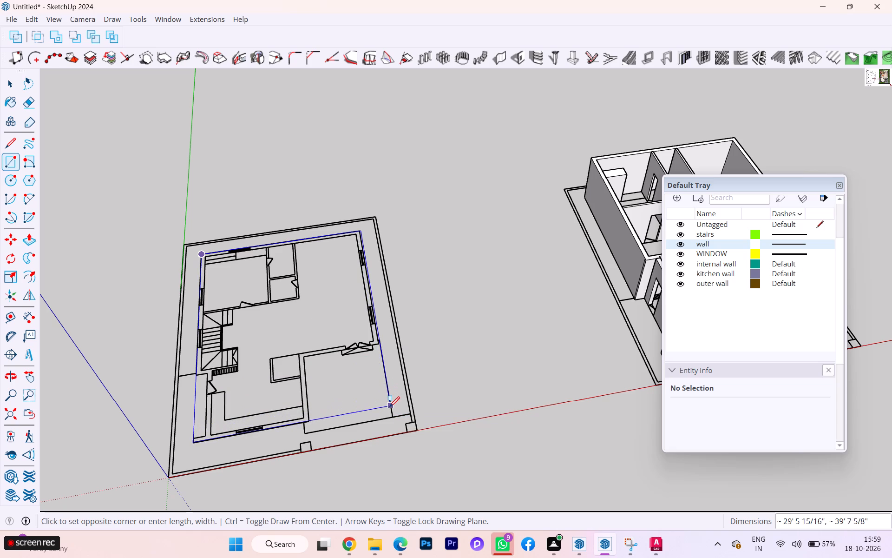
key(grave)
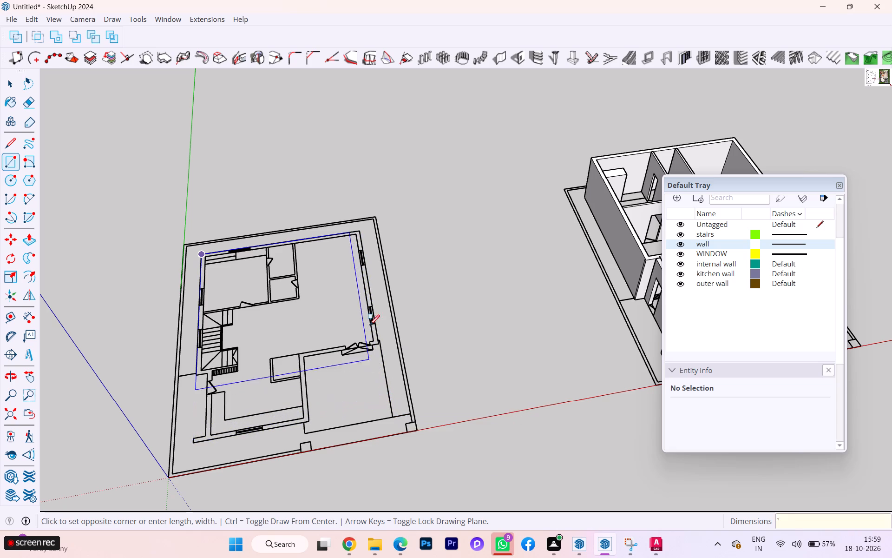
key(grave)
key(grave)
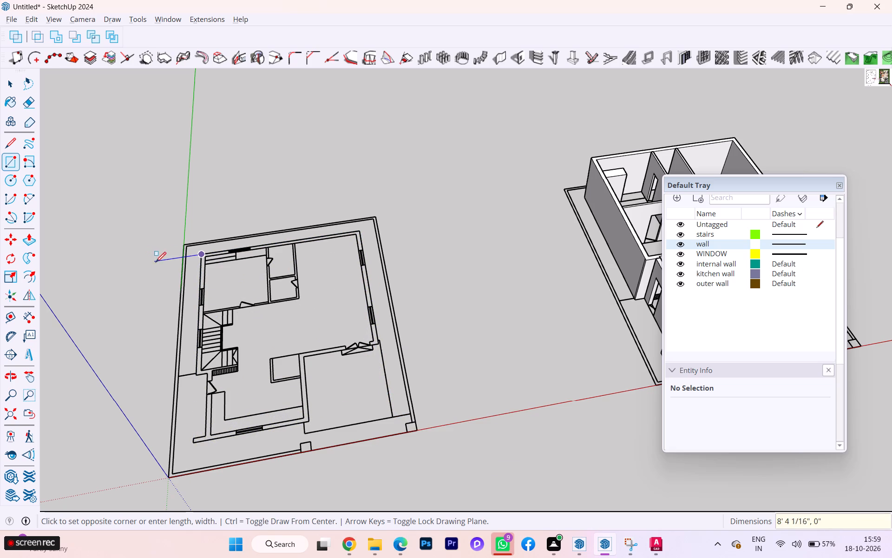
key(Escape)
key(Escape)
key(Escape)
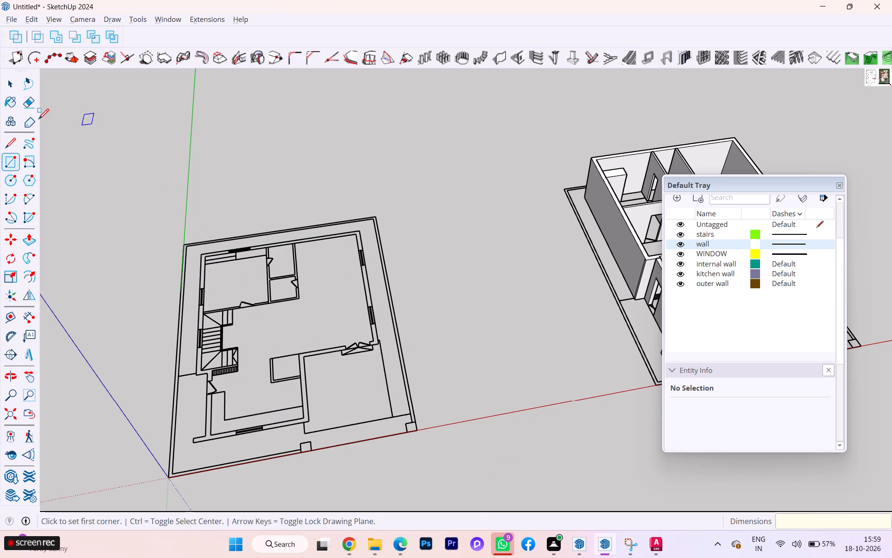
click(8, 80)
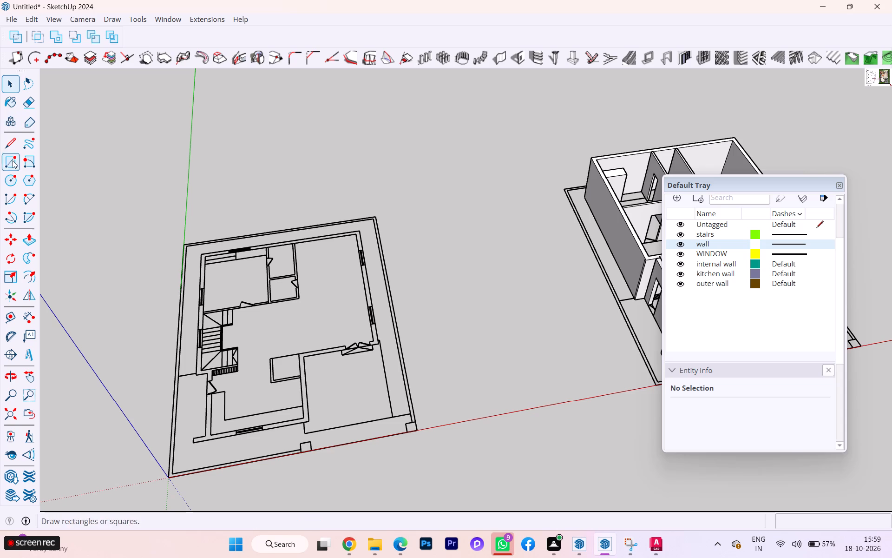
Draw a rectangle about 29' 3" by 39' 9" over the fresh plan, from the rear outer wall corner to the front wall's far end.
click(12, 165)
click(362, 230)
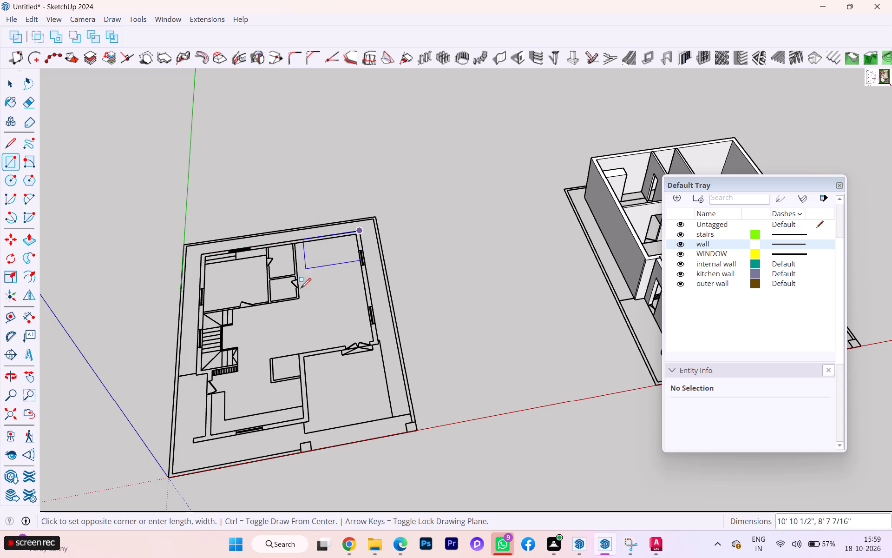
scroll(197, 445, up, 2)
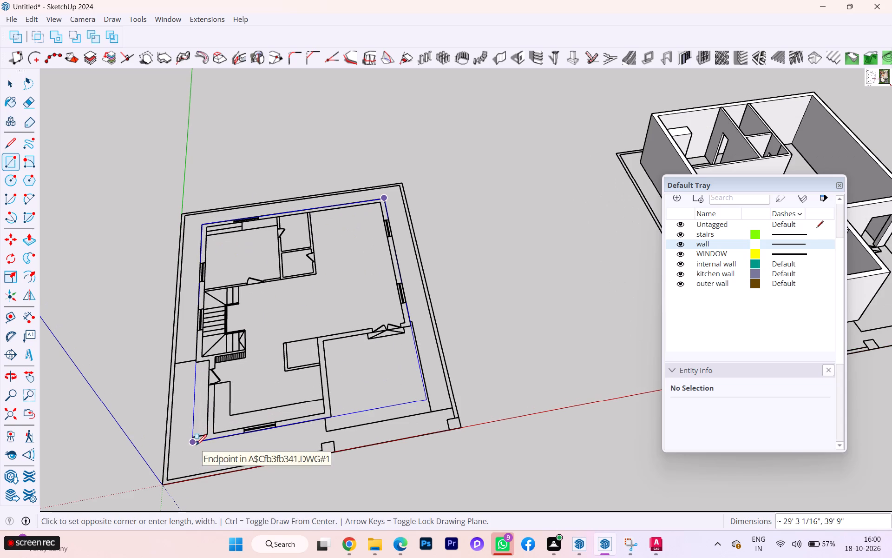
click(192, 445)
key(space)
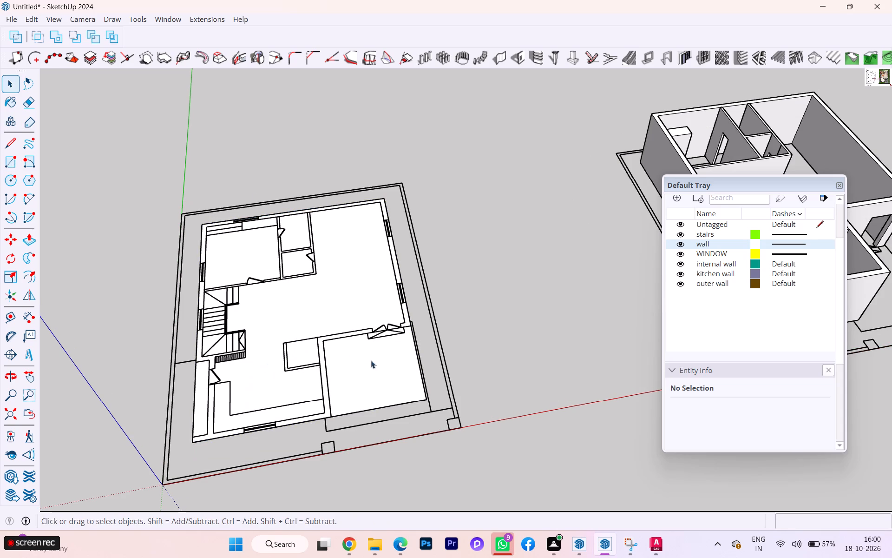
Push/Pull the rectangle face up 6" to form the slab.
click(394, 377)
key(p)
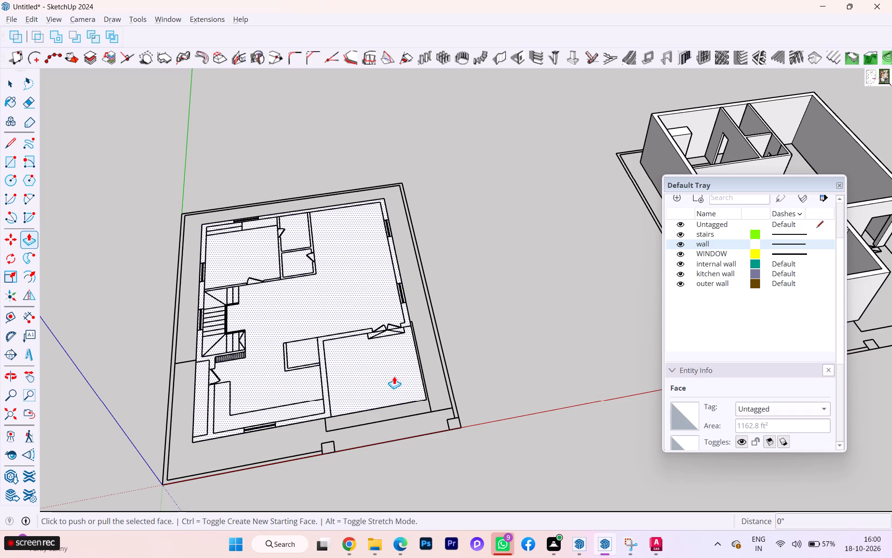
click(394, 376)
key(6)
key(Return)
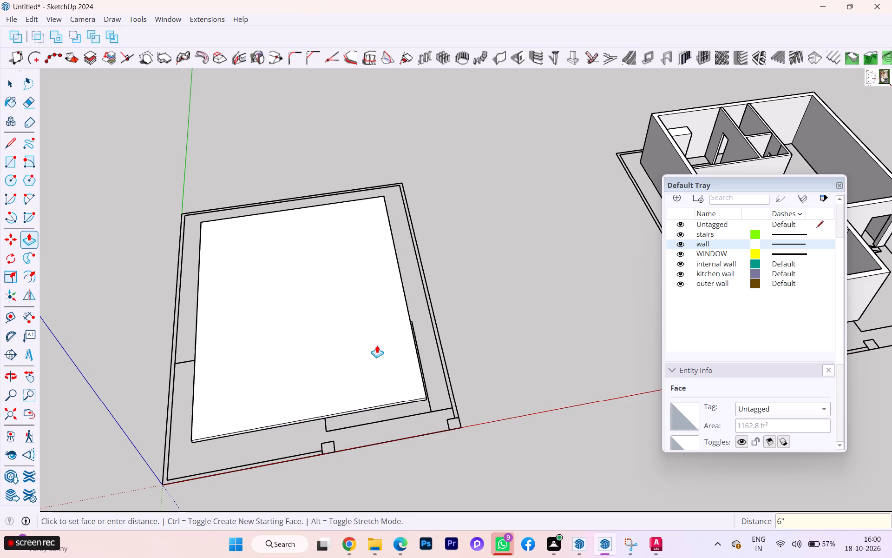
key(Escape)
key(space)
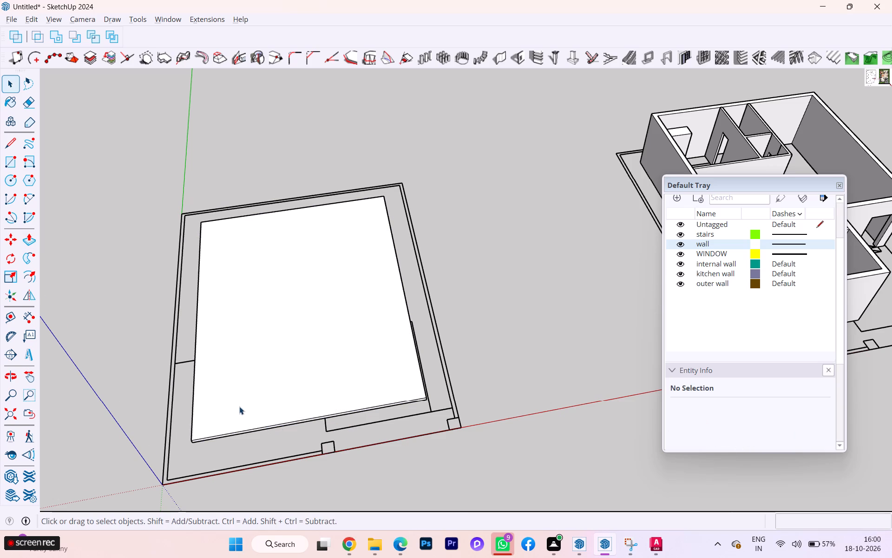
Make the whole 6" slab, with all its connected faces and edges, into a group.
scroll(239, 406, down, 8)
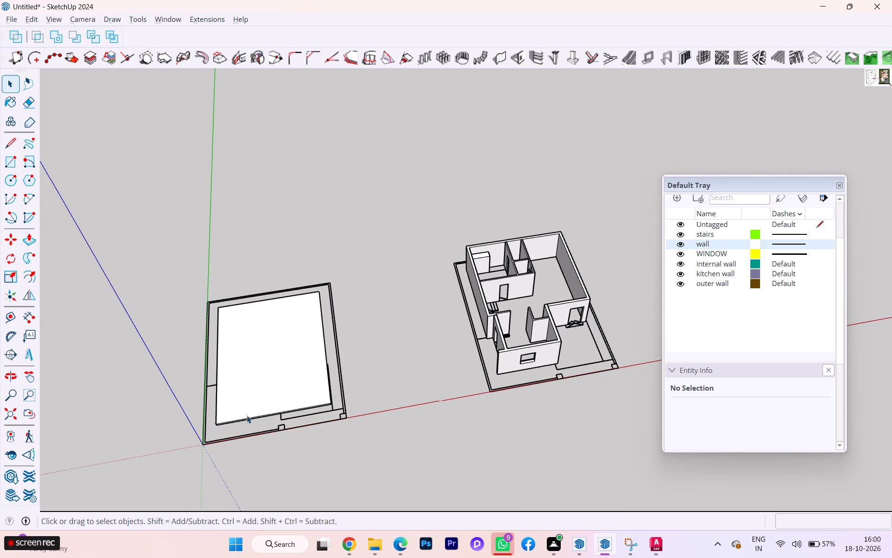
scroll(284, 395, up, 1)
scroll(284, 395, down, 1)
scroll(284, 395, up, 4)
triple_click(260, 407)
right_click(260, 407)
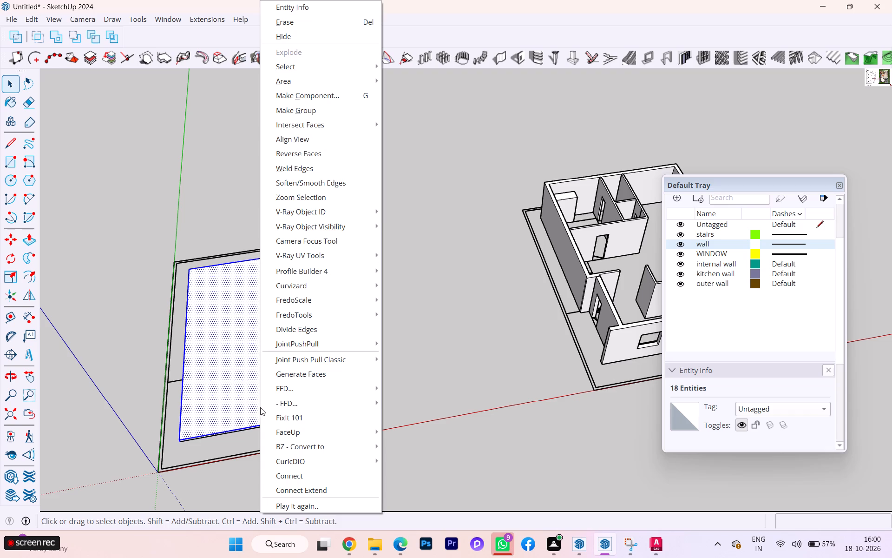
click(319, 112)
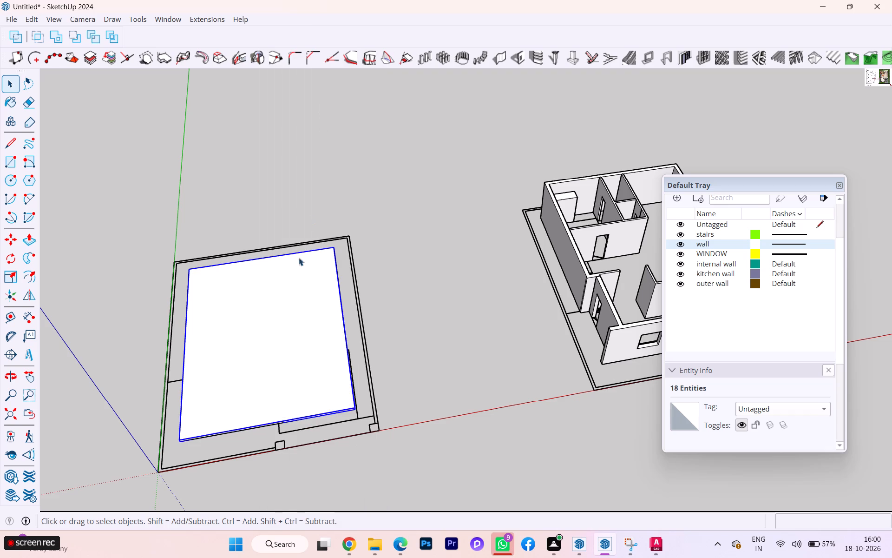
Add a new tag named slab.
click(677, 199)
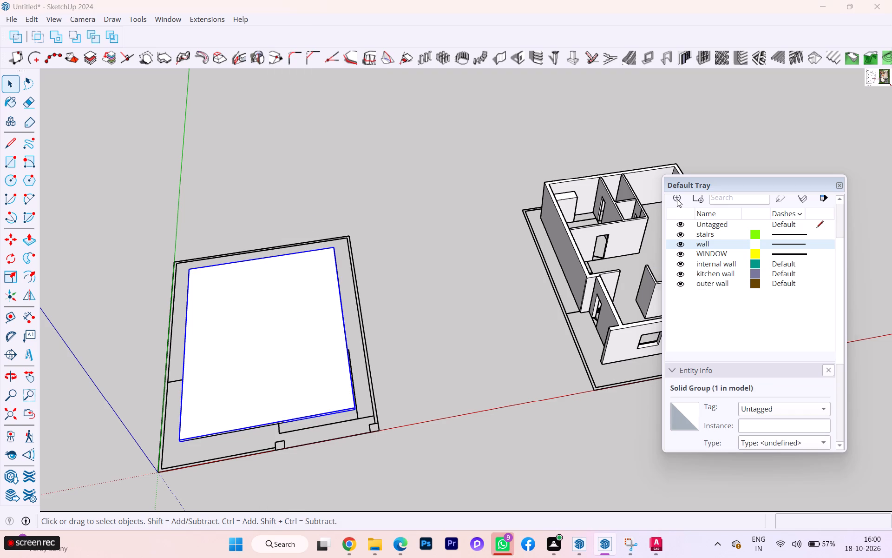
key(BackSpace)
key(BackSpace)
text(slab)
key(Return)
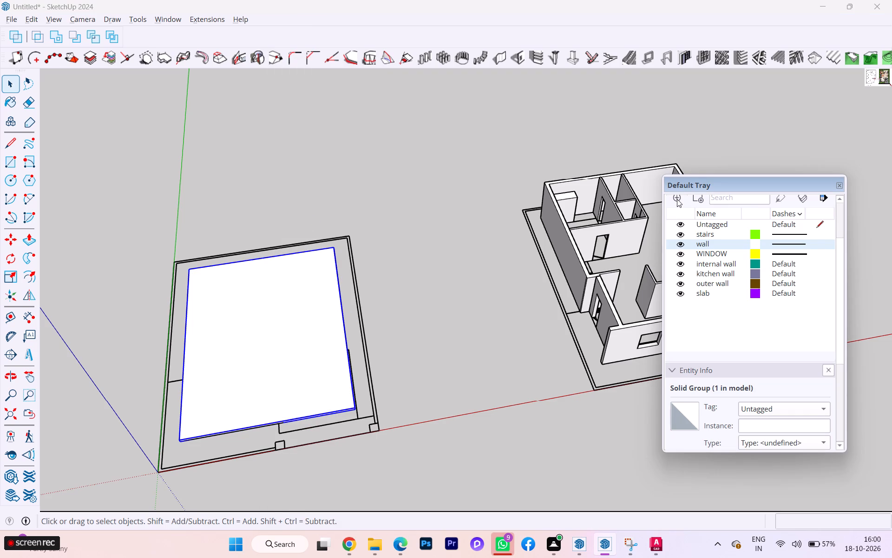
Add a new tag named floor.
click(678, 196)
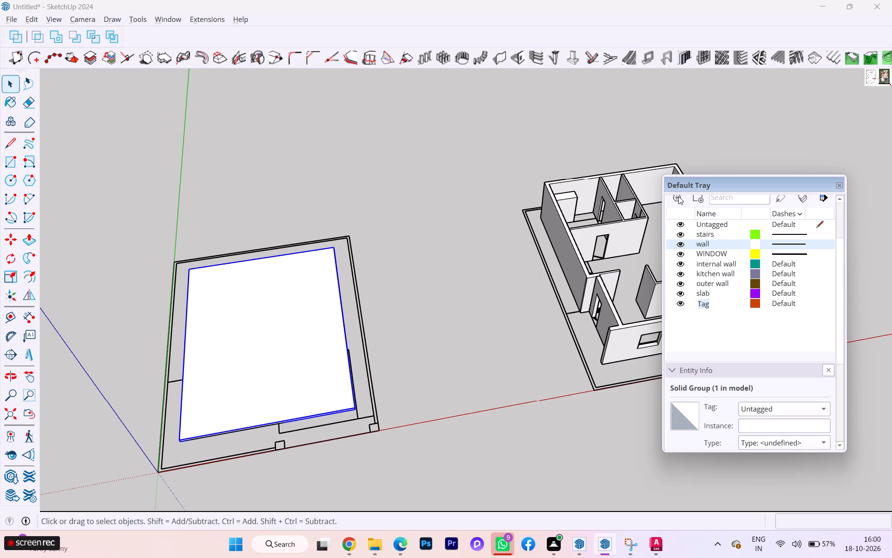
key(BackSpace)
key(BackSpace)
text(floor)
click(583, 369)
Move the slab group by its lower front corner onto the matching top corner of the house's front window wall.
click(308, 405)
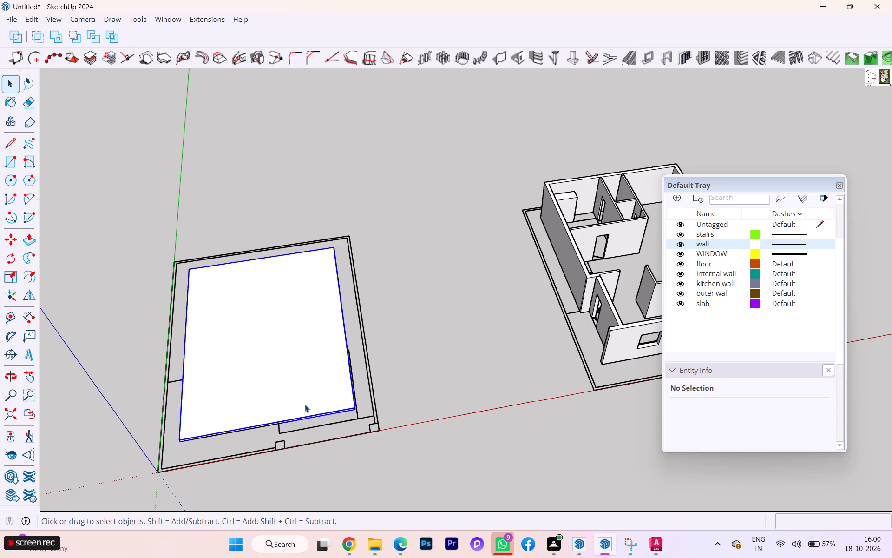
key(m)
key(Return)
scroll(177, 432, up, 1)
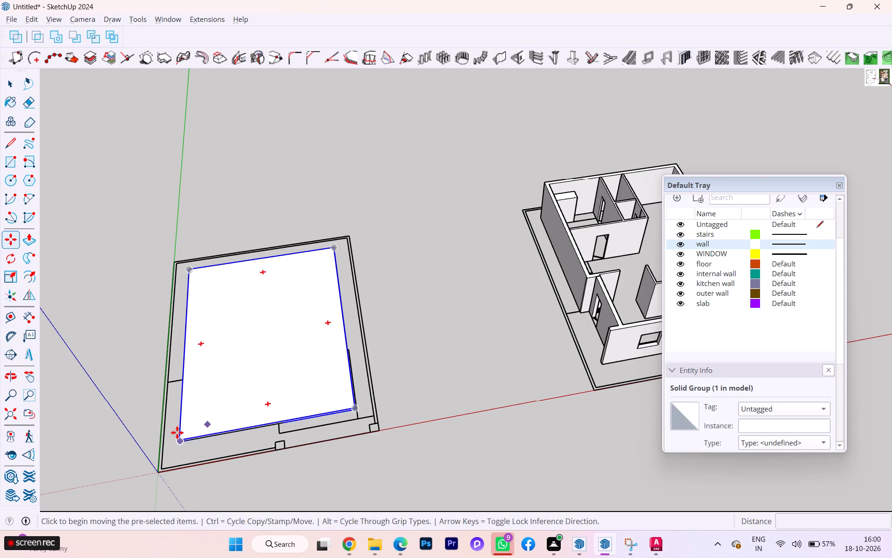
scroll(177, 432, up, 11)
scroll(183, 450, down, 3)
scroll(183, 450, up, 4)
click(180, 440)
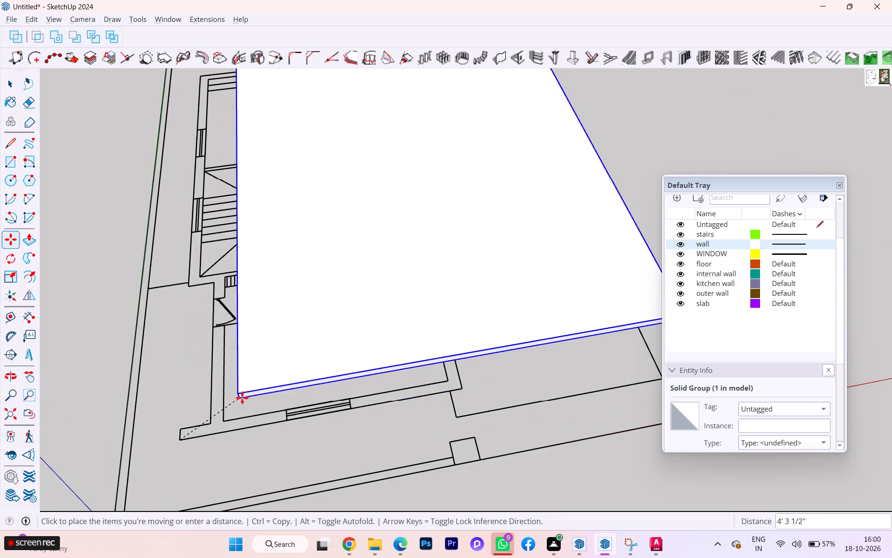
scroll(242, 398, down, 2)
scroll(193, 402, down, 1)
scroll(193, 402, up, 2)
scroll(192, 402, down, 9)
scroll(174, 403, up, 2)
scroll(174, 403, down, 6)
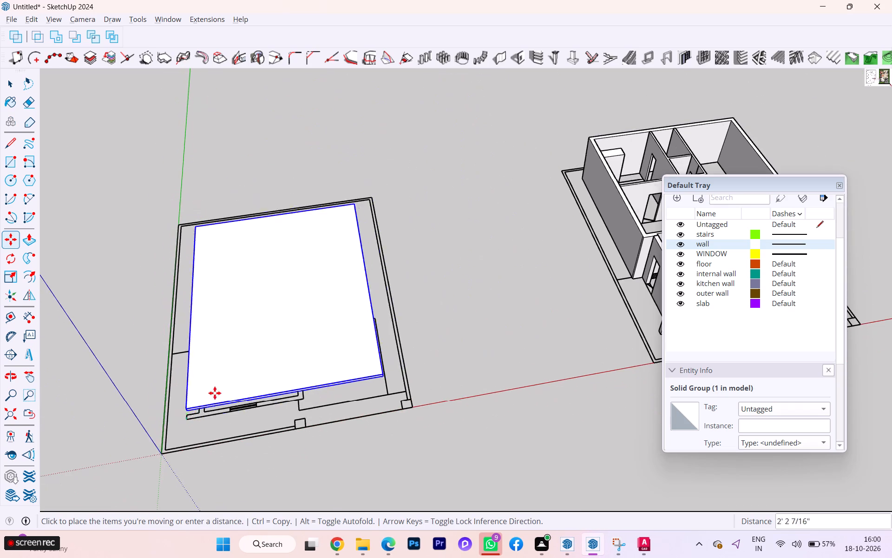
scroll(380, 338, up, 2)
scroll(412, 304, down, 1)
scroll(408, 305, up, 2)
scroll(402, 305, down, 5)
scroll(324, 316, up, 2)
scroll(323, 316, down, 2)
scroll(288, 322, up, 2)
scroll(288, 322, down, 4)
scroll(288, 322, up, 4)
scroll(288, 322, down, 1)
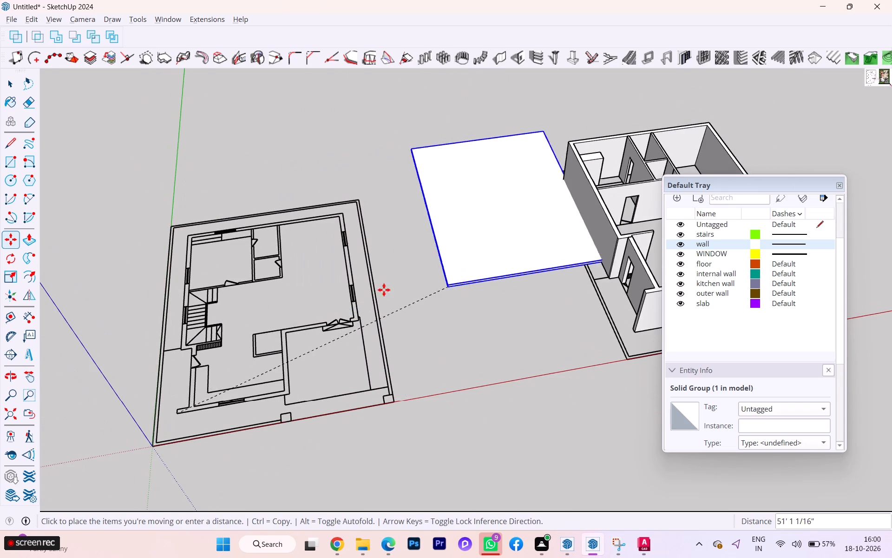
scroll(353, 294, down, 2)
scroll(347, 296, up, 3)
scroll(346, 296, down, 6)
scroll(480, 272, up, 4)
scroll(622, 273, up, 6)
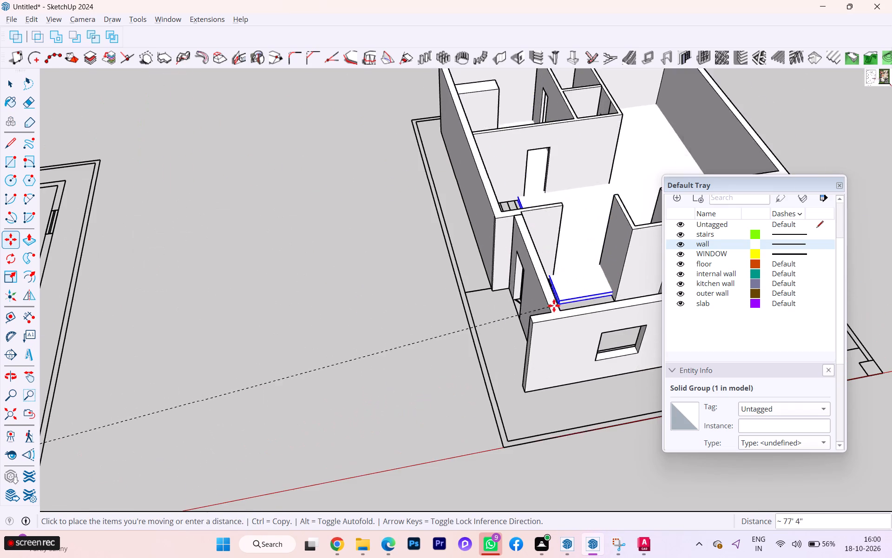
scroll(538, 317, up, 6)
scroll(531, 327, down, 2)
scroll(531, 328, up, 1)
click(531, 328)
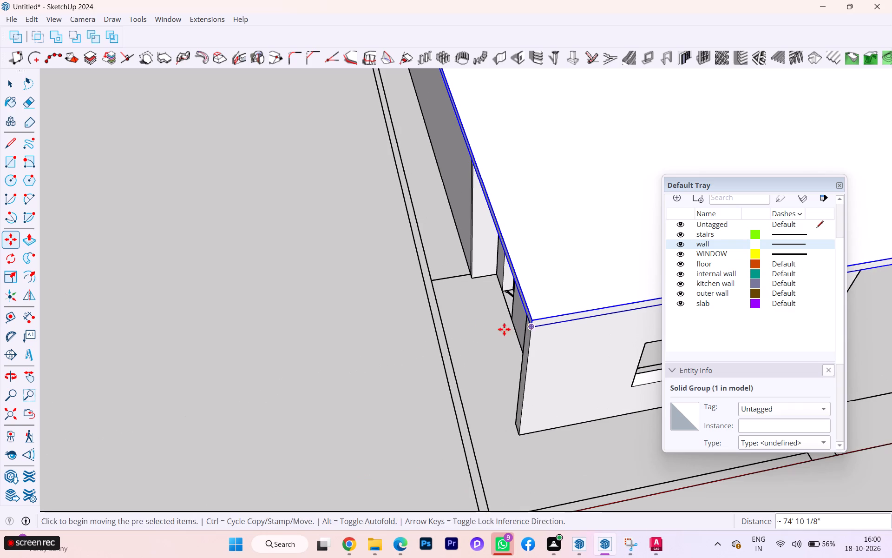
key(space)
click(329, 351)
Examine how the slab sits on the house walls from the front corner and the side.
scroll(348, 325, up, 3)
scroll(348, 325, down, 2)
scroll(348, 325, up, 2)
scroll(350, 323, down, 6)
scroll(323, 317, up, 1)
scroll(323, 317, down, 2)
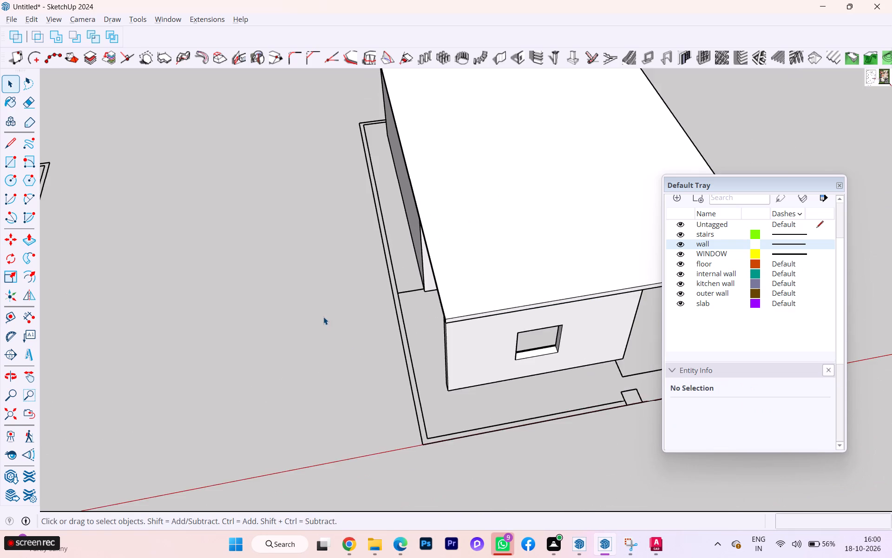
scroll(323, 317, down, 2)
scroll(323, 317, up, 3)
scroll(395, 309, down, 1)
middle_drag(417, 307, 592, 243)
scroll(478, 289, up, 8)
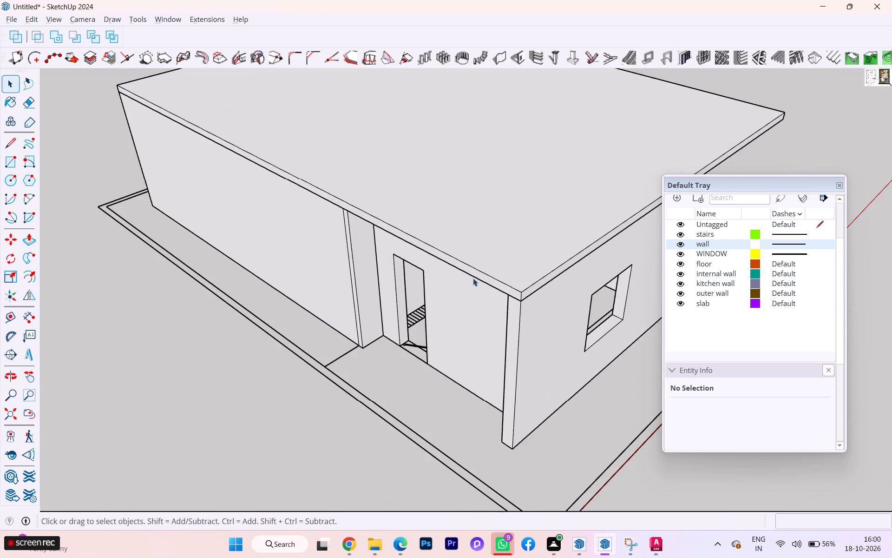
Examine how the slab sits on the house walls from the front corner, the window side and the porch side.
scroll(473, 278, up, 1)
scroll(473, 278, down, 2)
scroll(473, 278, up, 6)
middle_drag(520, 269, 551, 217)
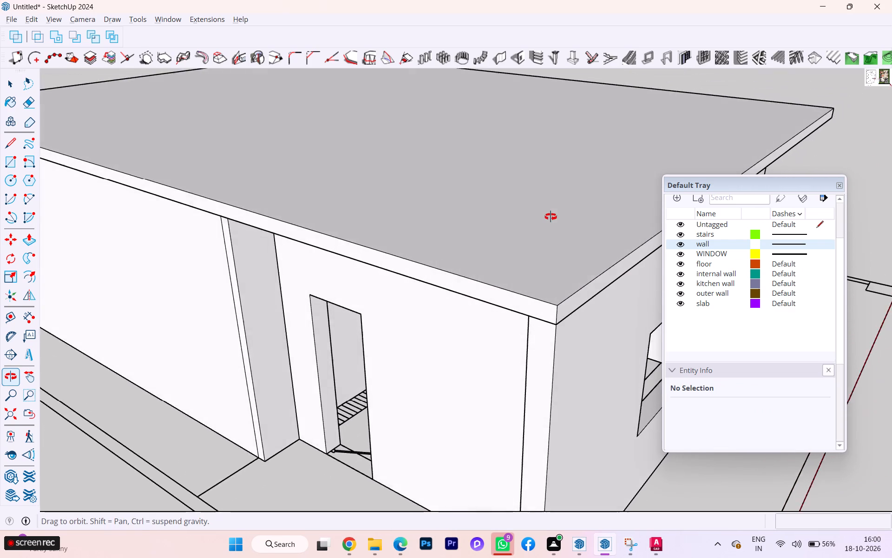
middle_drag(551, 217, 346, 267)
scroll(331, 269, down, 1)
scroll(330, 269, up, 1)
scroll(330, 269, down, 1)
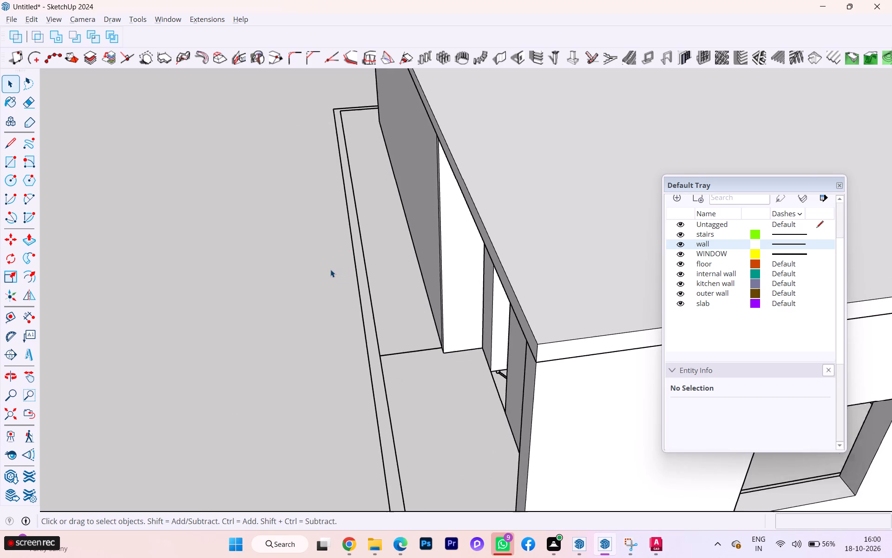
scroll(330, 269, down, 2)
scroll(330, 269, up, 1)
scroll(330, 269, down, 9)
scroll(347, 291, up, 4)
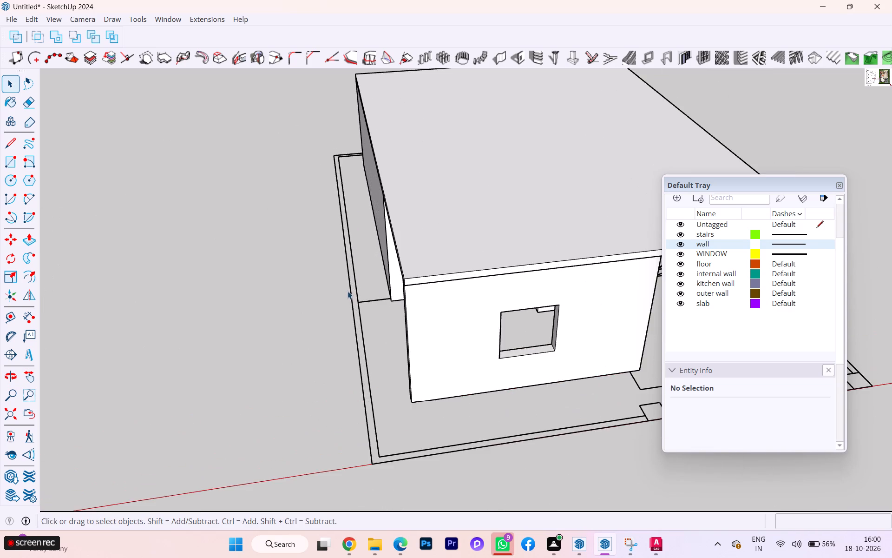
scroll(371, 287, down, 1)
scroll(373, 288, up, 1)
scroll(374, 288, down, 3)
middle_drag(380, 289, 410, 299)
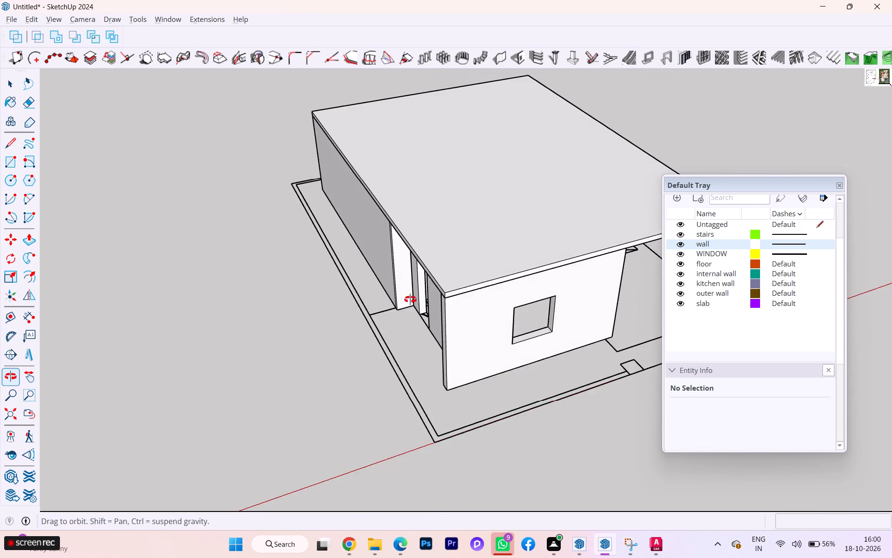
middle_drag(410, 299, 280, 300)
scroll(300, 291, down, 3)
scroll(300, 291, up, 3)
scroll(300, 291, down, 2)
scroll(315, 296, up, 1)
scroll(410, 294, down, 1)
middle_drag(481, 293, 387, 204)
scroll(481, 293, up, 1)
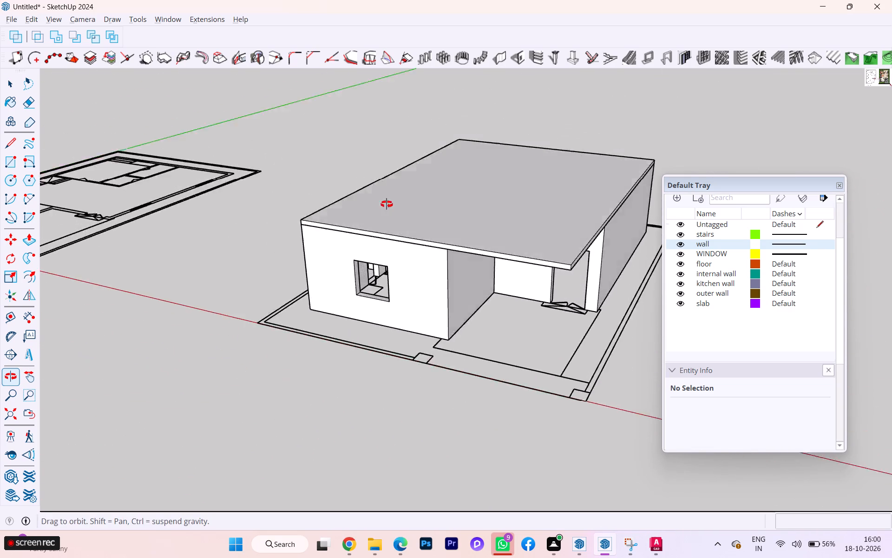
middle_drag(387, 204, 324, 182)
middle_drag(519, 215, 294, 259)
scroll(348, 249, down, 2)
middle_drag(375, 249, 529, 279)
scroll(341, 304, down, 3)
middle_drag(323, 306, 545, 372)
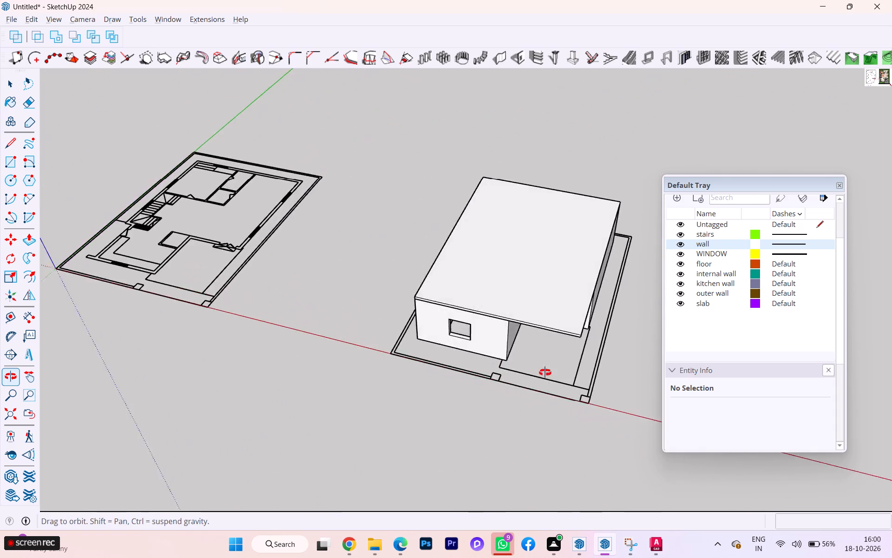
middle_drag(545, 372, 578, 361)
middle_drag(532, 318, 601, 320)
Assign the slab tag to the slab group on top of the house.
click(542, 299)
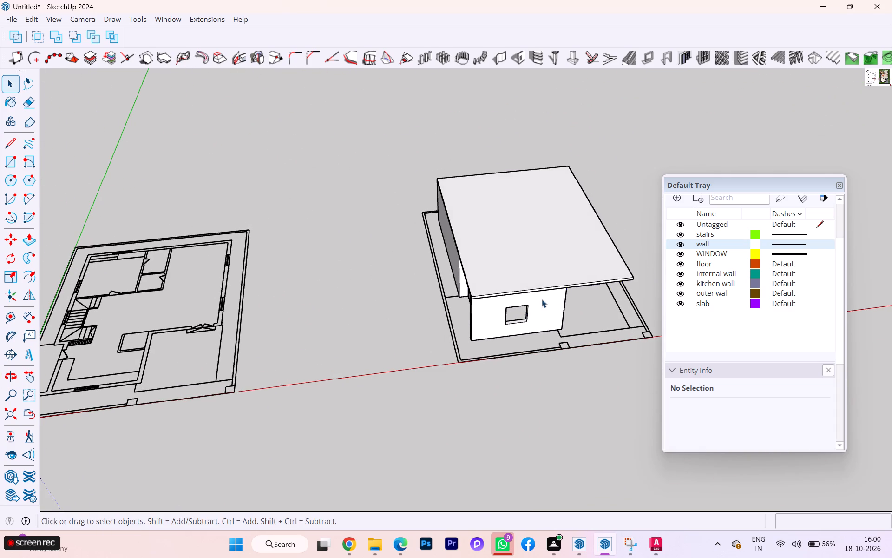
click(403, 366)
click(534, 273)
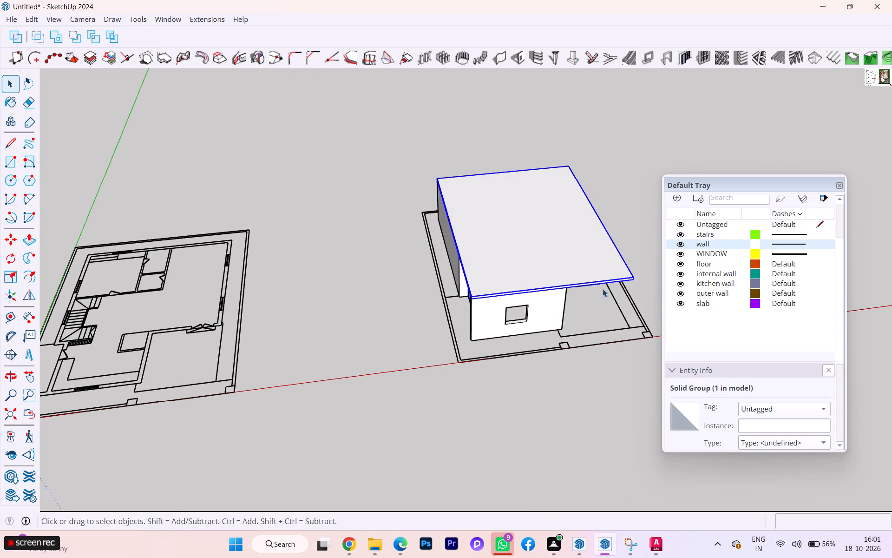
click(761, 406)
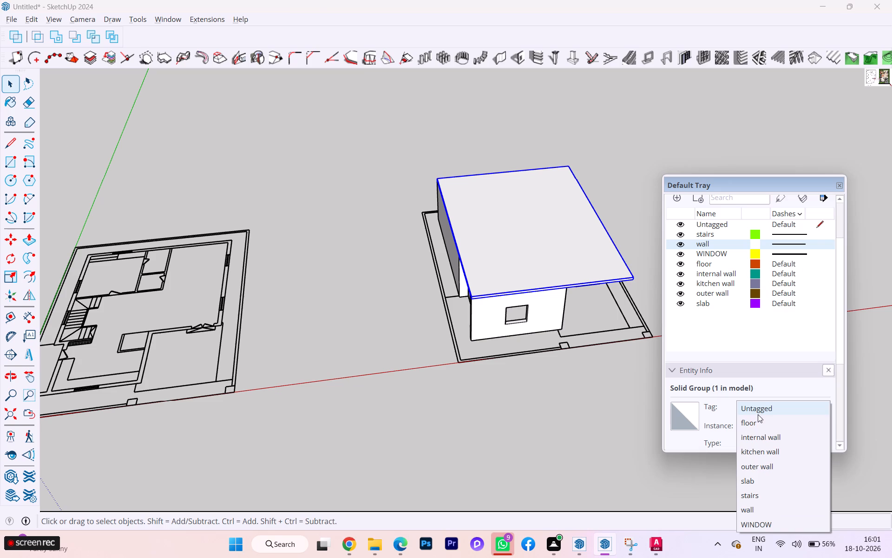
click(748, 480)
Hide the slab tag so the rooms below are exposed.
click(682, 307)
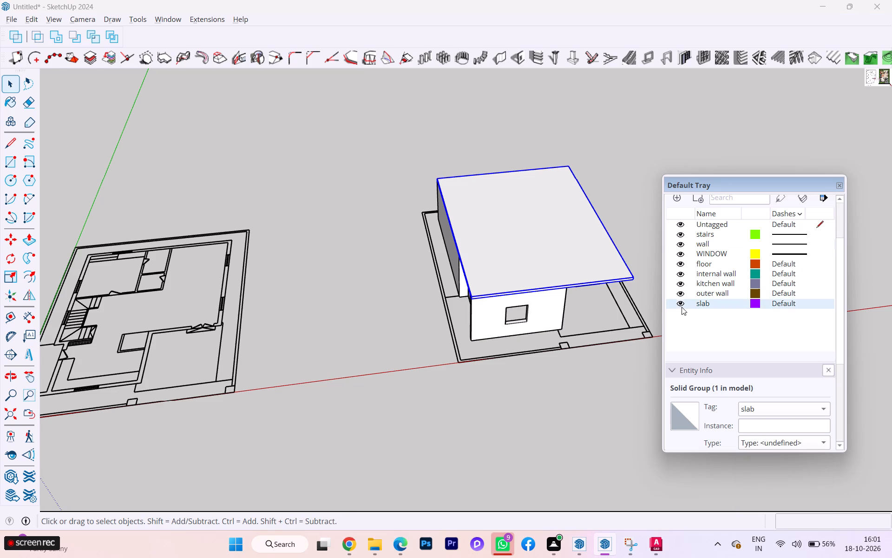
Examine the house's walls and rooms without the slab, comparing them with the flat floor plan beside them.
scroll(372, 286, down, 3)
scroll(503, 263, up, 4)
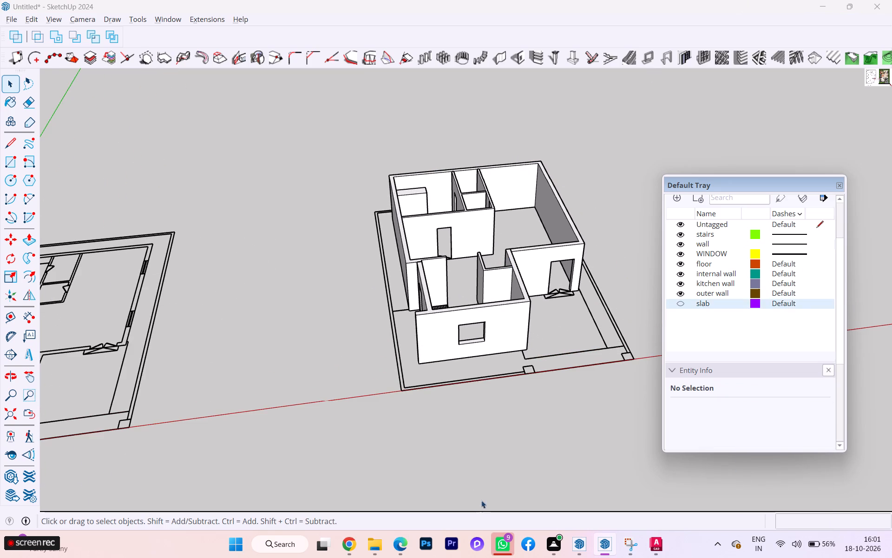
scroll(530, 332, down, 3)
scroll(530, 334, up, 3)
scroll(531, 335, down, 3)
scroll(533, 337, up, 2)
scroll(533, 337, down, 1)
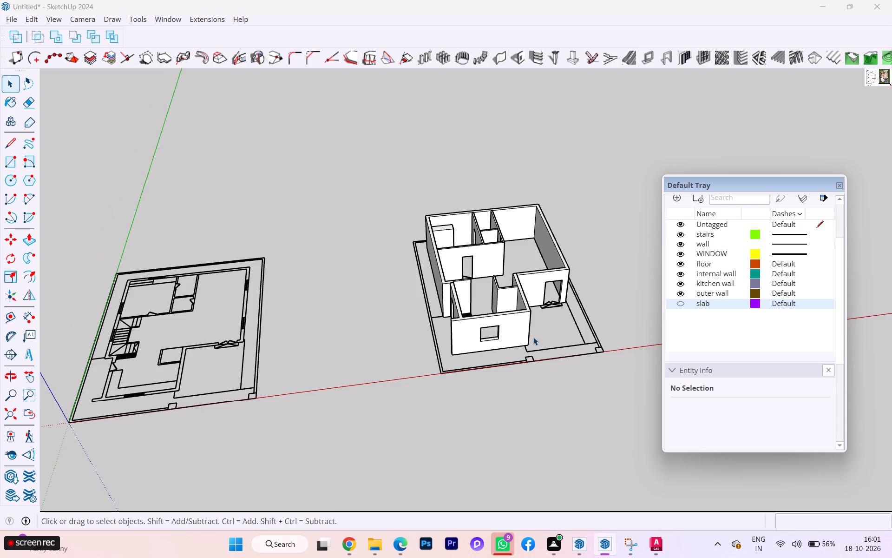
scroll(396, 349, down, 1)
scroll(393, 350, up, 1)
scroll(387, 352, down, 1)
scroll(332, 372, down, 2)
middle_drag(474, 400, 409, 407)
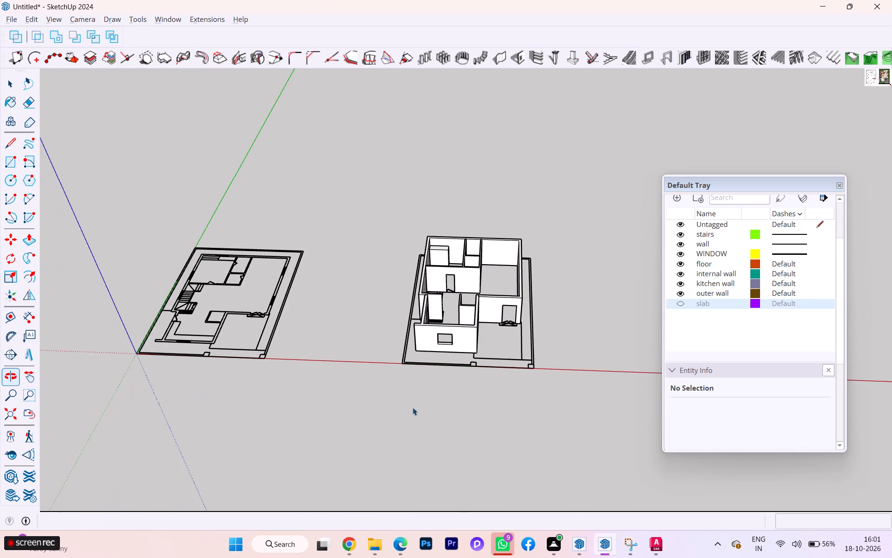
scroll(564, 259, up, 2)
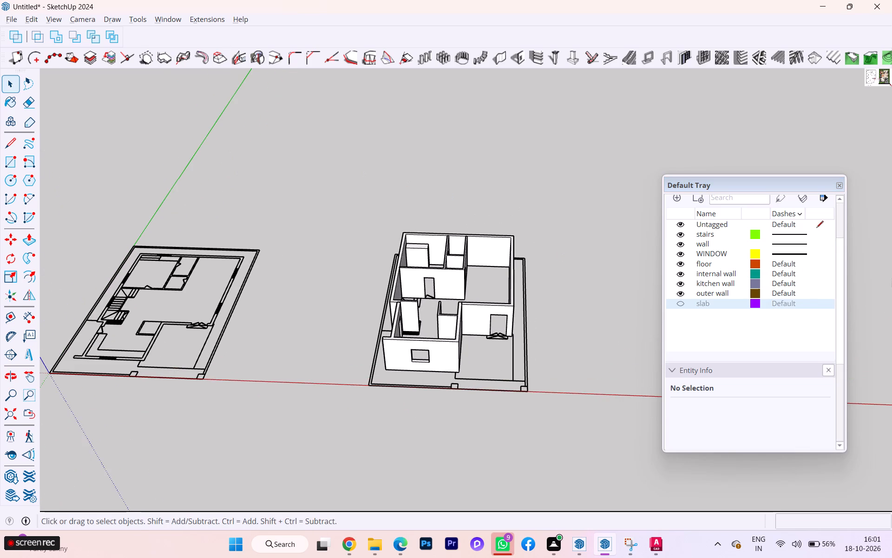
scroll(891, 279, up, 4)
scroll(830, 268, down, 1)
scroll(769, 279, up, 9)
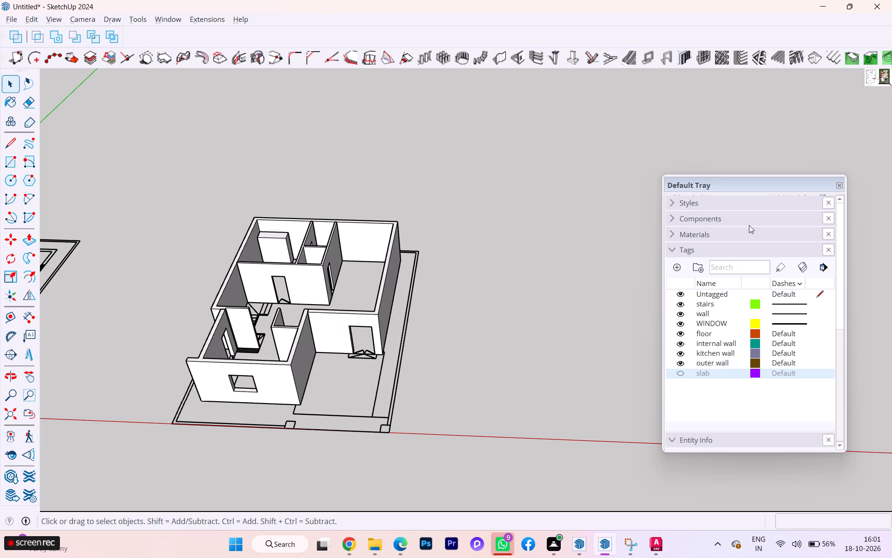
Delete Watermark1 from the Architectural Design Style's watermarks.
click(670, 206)
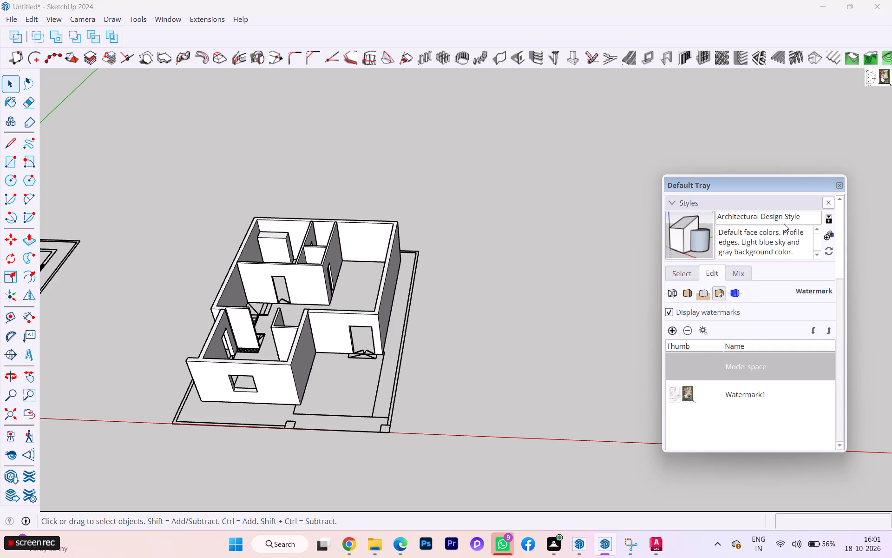
click(688, 391)
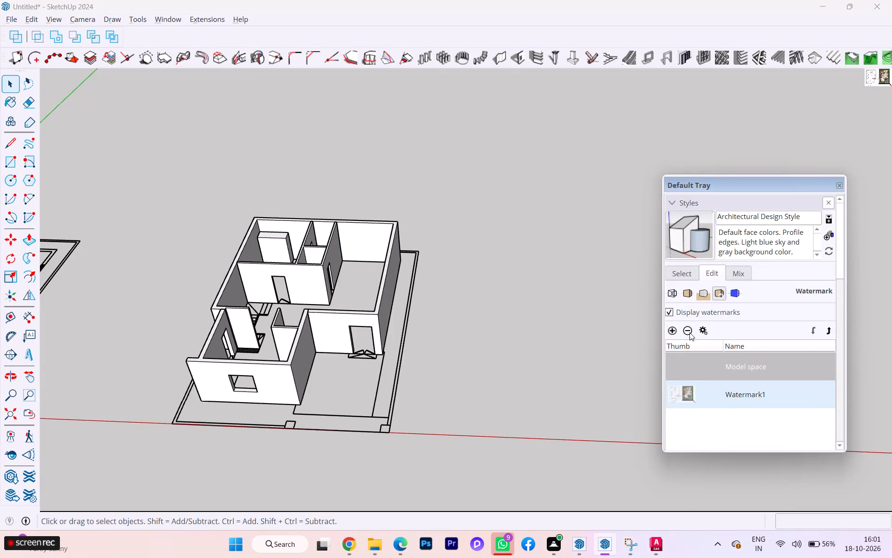
click(689, 334)
click(802, 323)
Start adding a new watermark to the style and browse the folders for its image file.
click(668, 333)
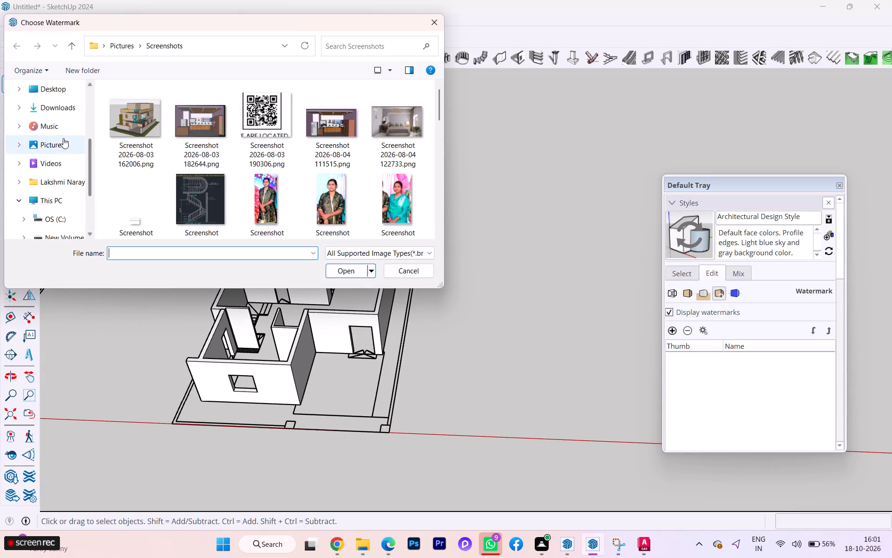
scroll(60, 147, up, 4)
scroll(60, 147, down, 1)
scroll(60, 147, up, 1)
scroll(398, 162, up, 2)
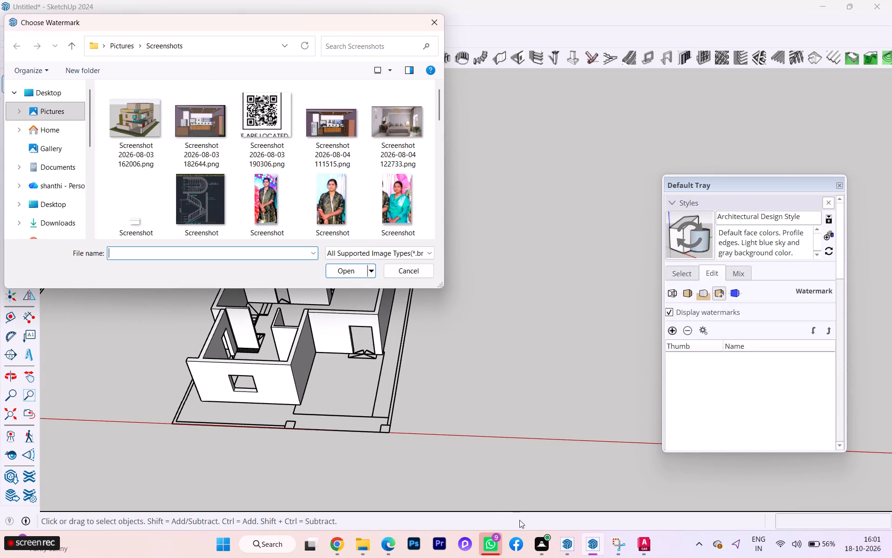
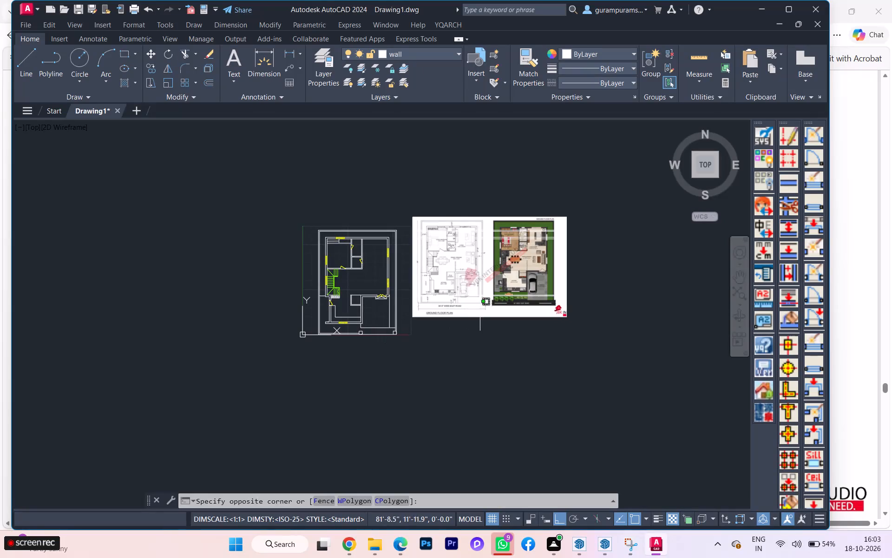
Erase the reference plan image and the objects overlaid on it beside the drawn floor plan.
click(436, 257)
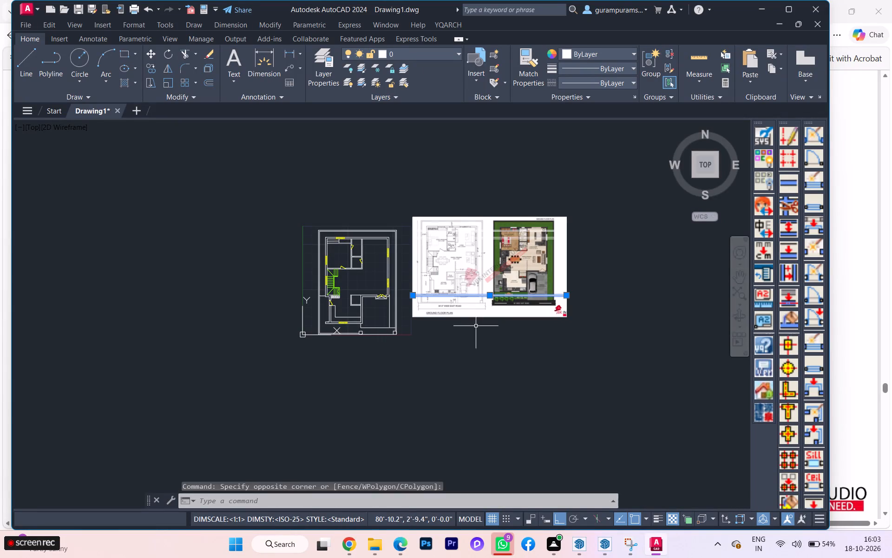
drag(493, 344, 490, 326)
click(429, 205)
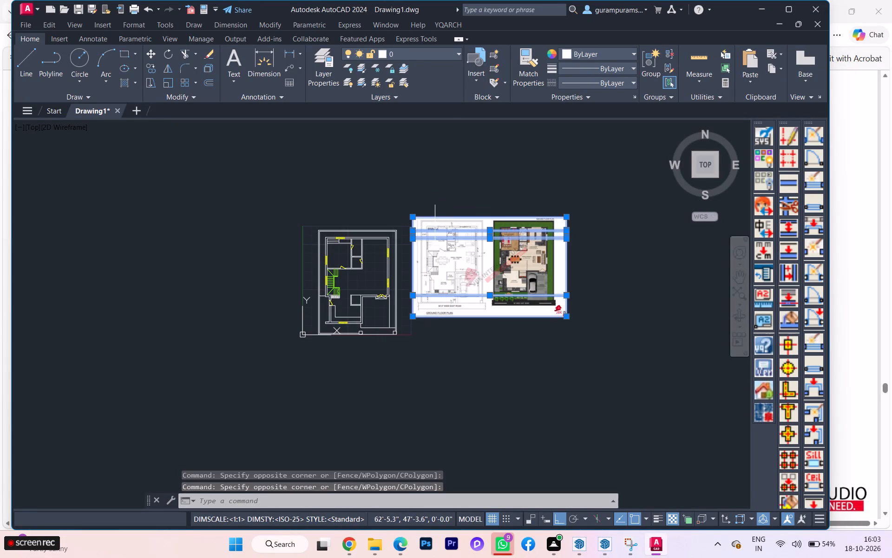
key(Delete)
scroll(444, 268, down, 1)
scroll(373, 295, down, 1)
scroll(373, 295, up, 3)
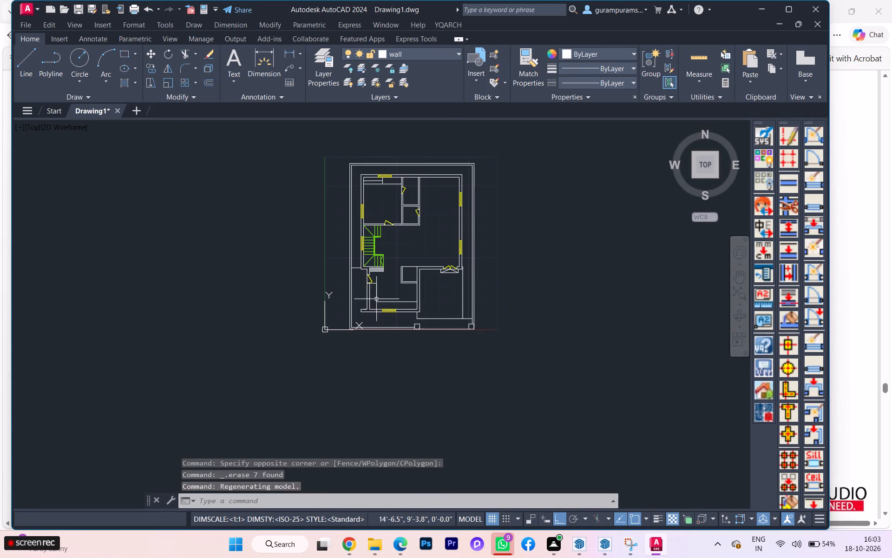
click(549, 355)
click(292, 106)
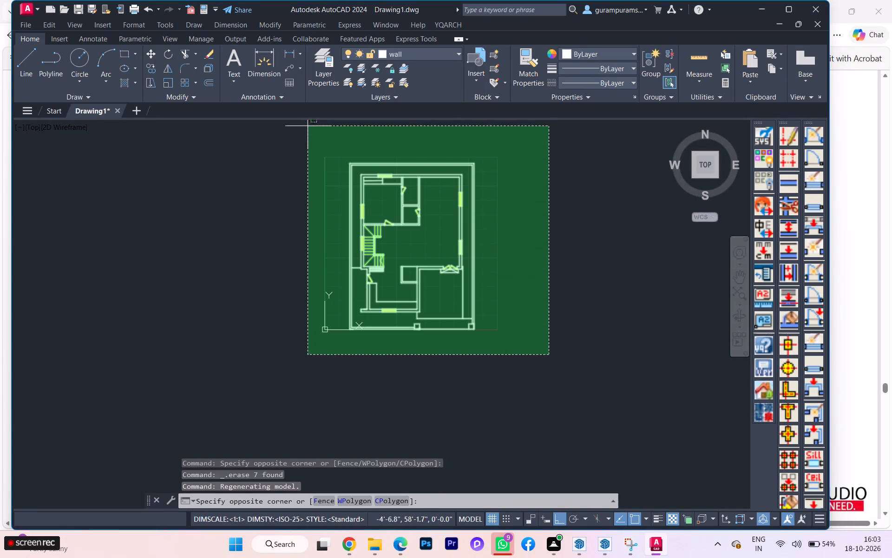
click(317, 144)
Start saving the drawing and enter "ground floor plan" as its file name.
key(ctrl+s)
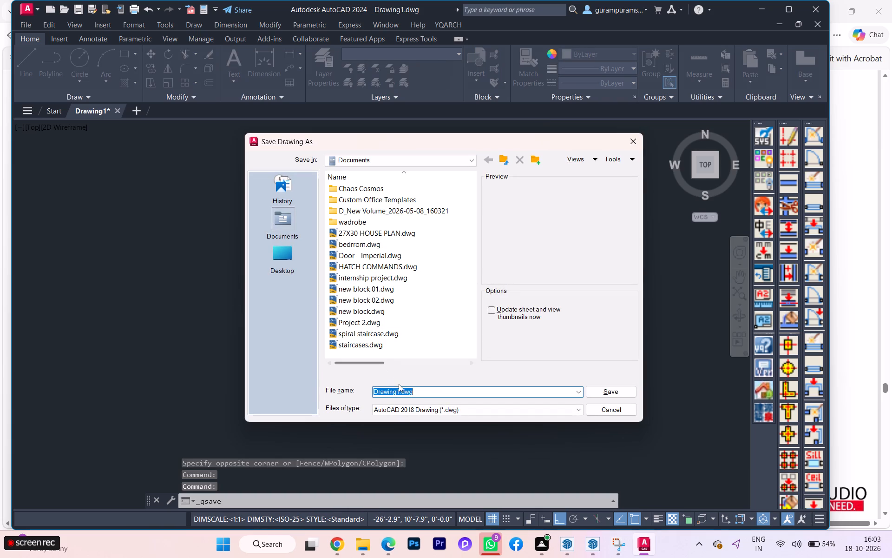
click(400, 390)
key(BackSpace)
key(BackSpace)
key(BackSpace)
key(BackSpace)
key(BackSpace)
key(BackSpace)
key(BackSpace)
key(BackSpace)
key(BackSpace)
key(BackSpace)
key(BackSpace)
key(BackSpace)
key(BackSpace)
key(BackSpace)
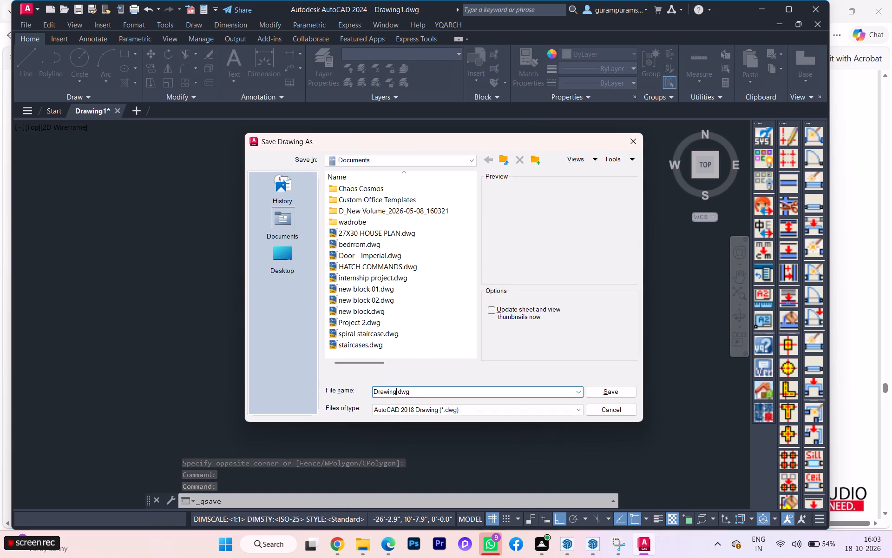
text(grou)
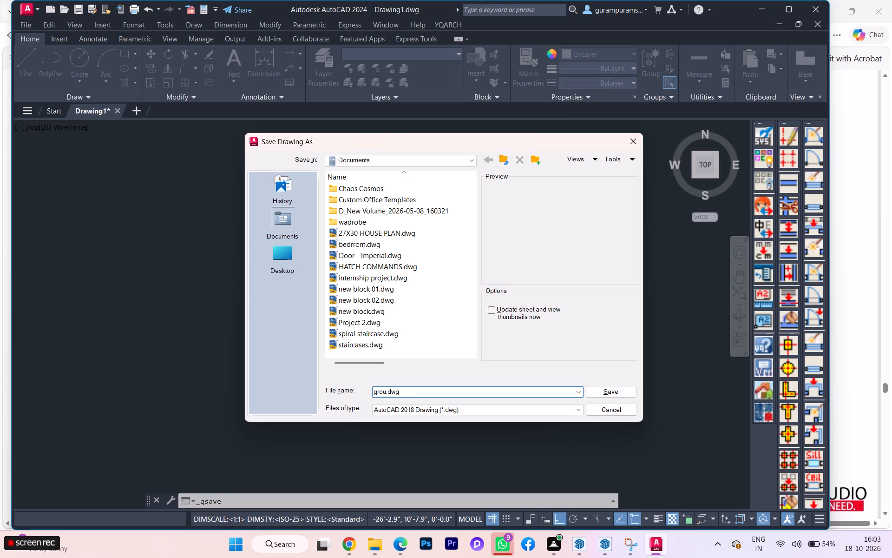
key(u)
key(BackSpace)
text(nd floor plan)
key(space)
Save the drawing in the AUTOCAD INTERN PROJECTS folder inside internship files on the D: drive.
click(370, 158)
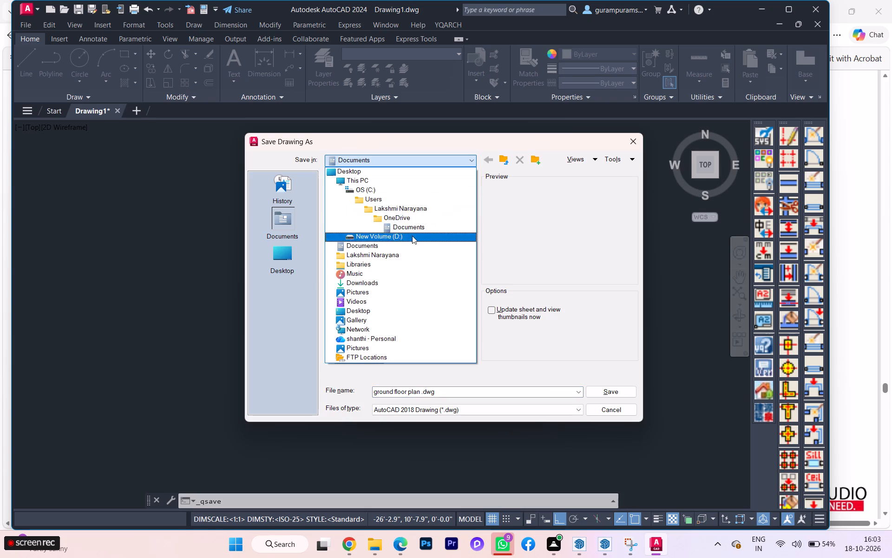
click(393, 236)
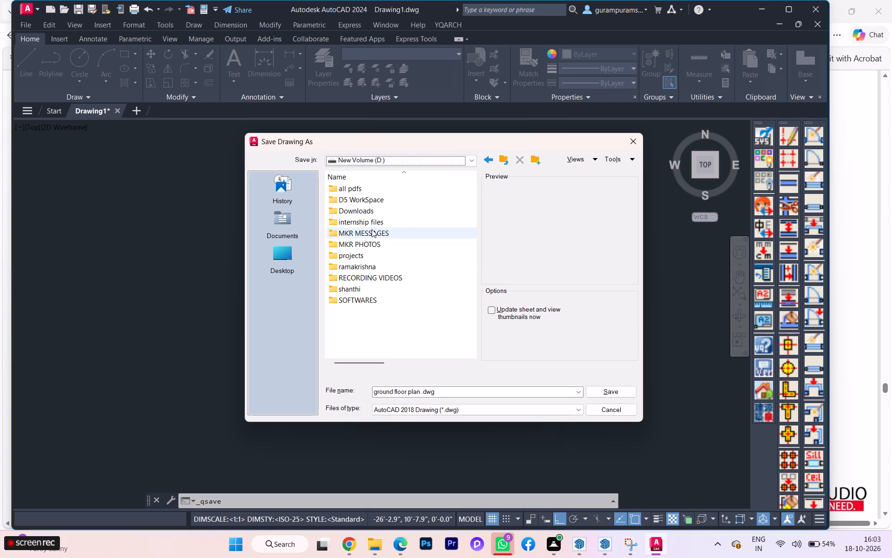
double_click(370, 224)
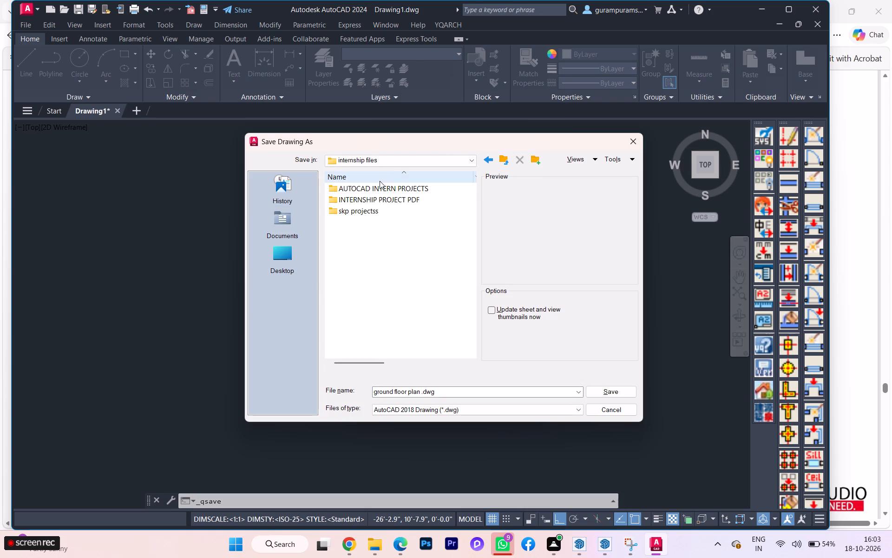
double_click(381, 186)
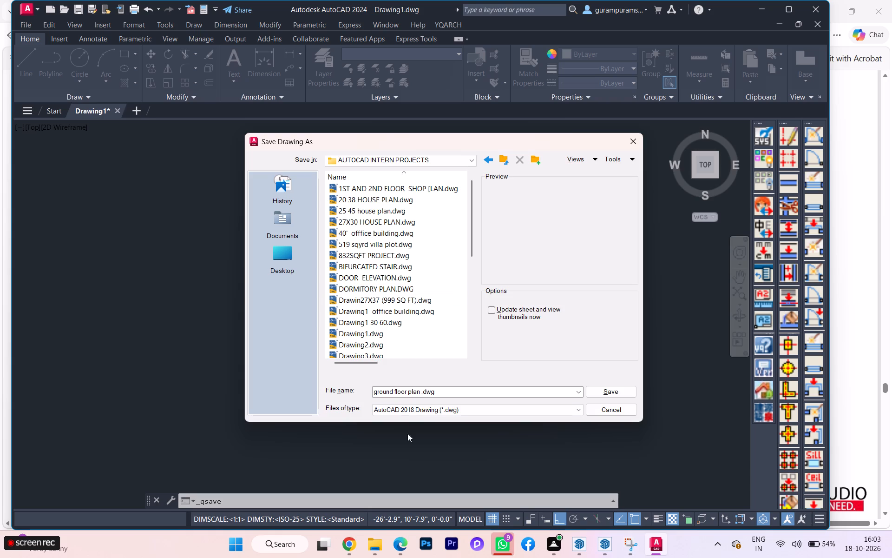
scroll(422, 410, down, 4)
click(625, 389)
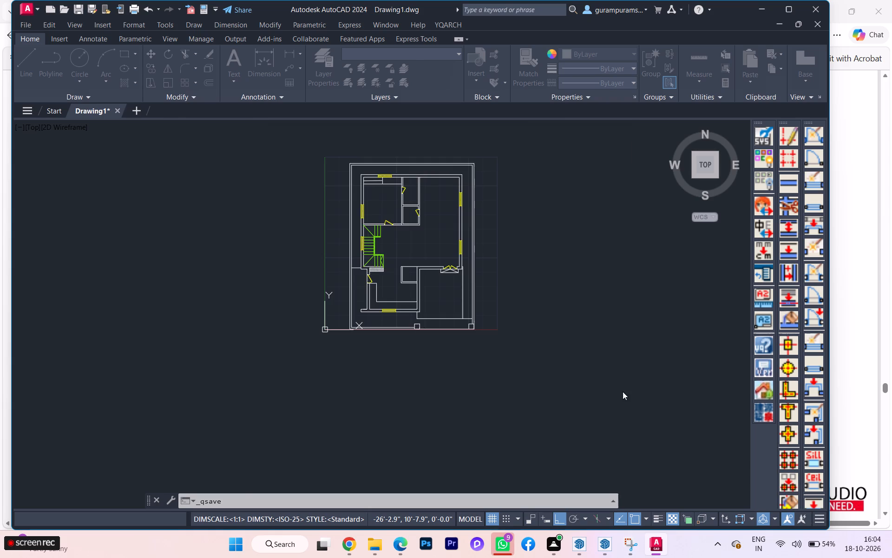
Group all objects of the ground floor plan into one unnamed group.
click(478, 343)
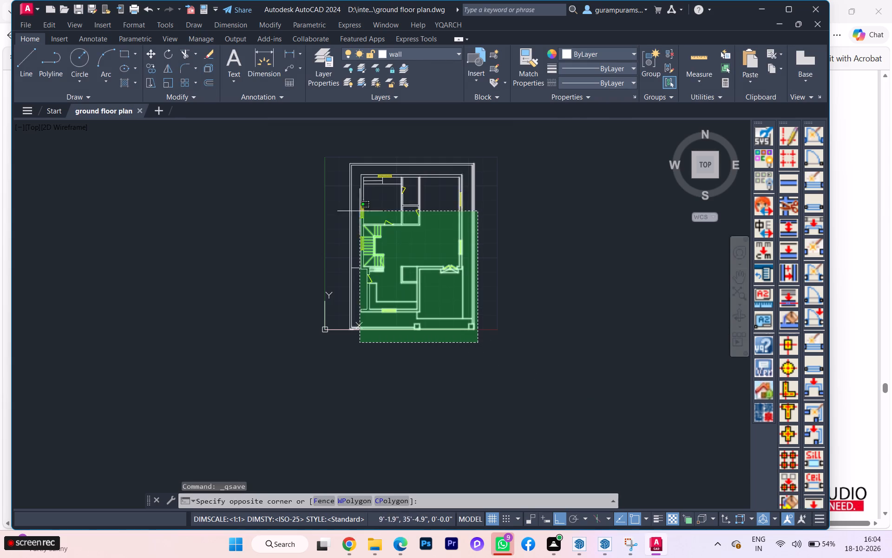
click(339, 160)
key(g)
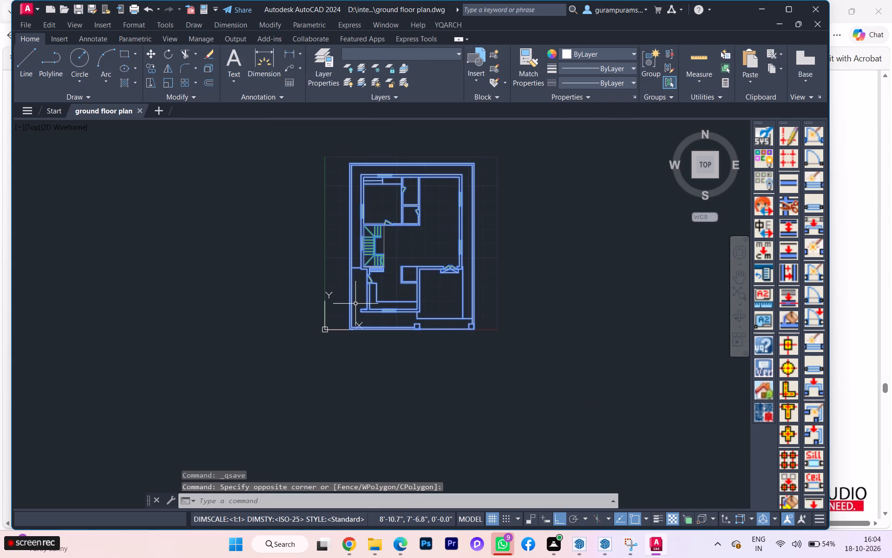
key(Return)
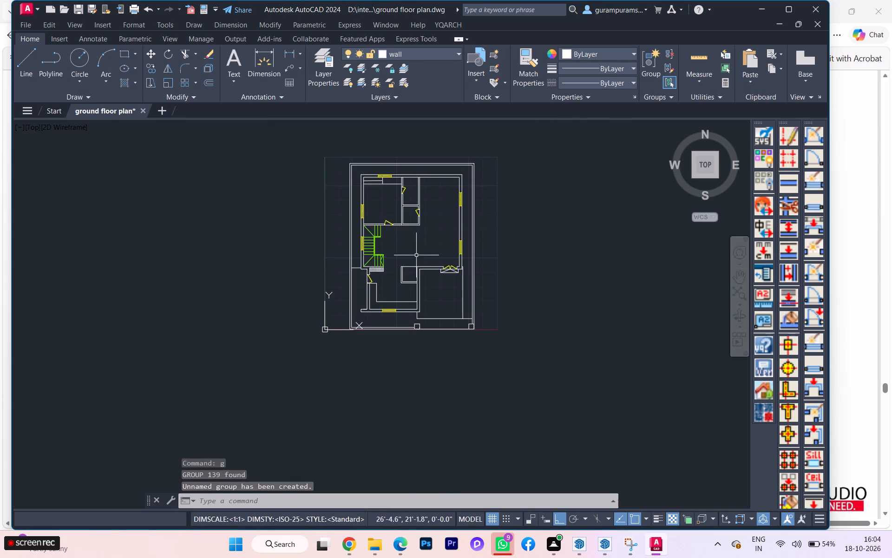
Move the grouped floor plan horizontally to the right of the origin, using its lower-left corner as base point.
click(363, 279)
click(348, 267)
key(m)
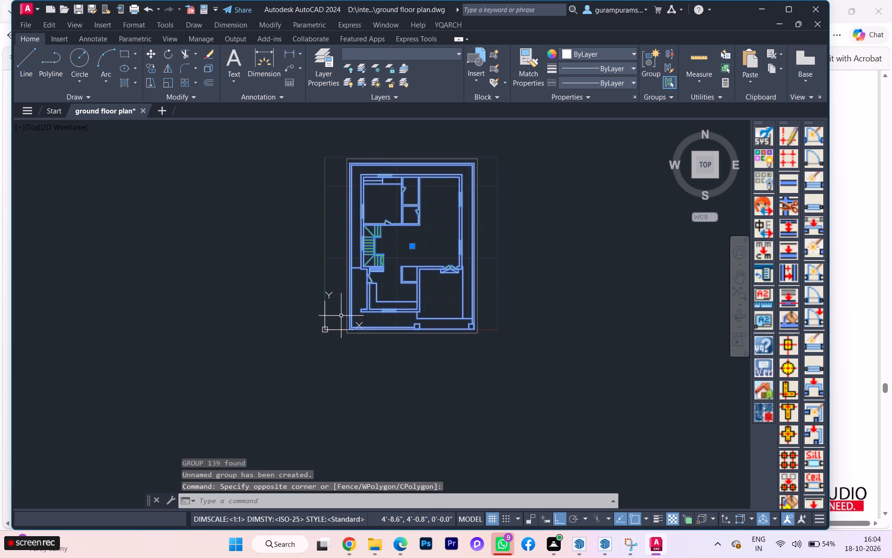
key(Return)
scroll(357, 323, up, 1)
click(346, 331)
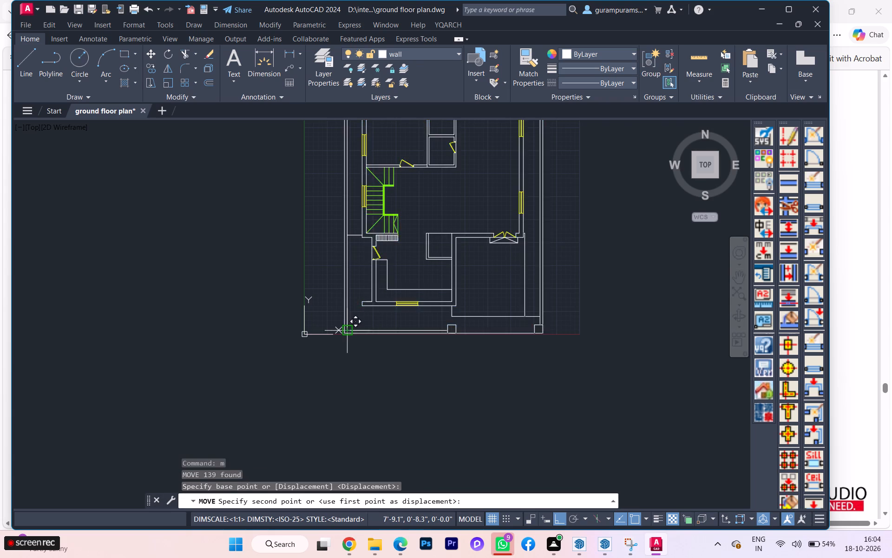
click(567, 338)
Copy the grouped floor plan horizontally from its lower-left corner, placing one copy to its left near the origin.
click(567, 338)
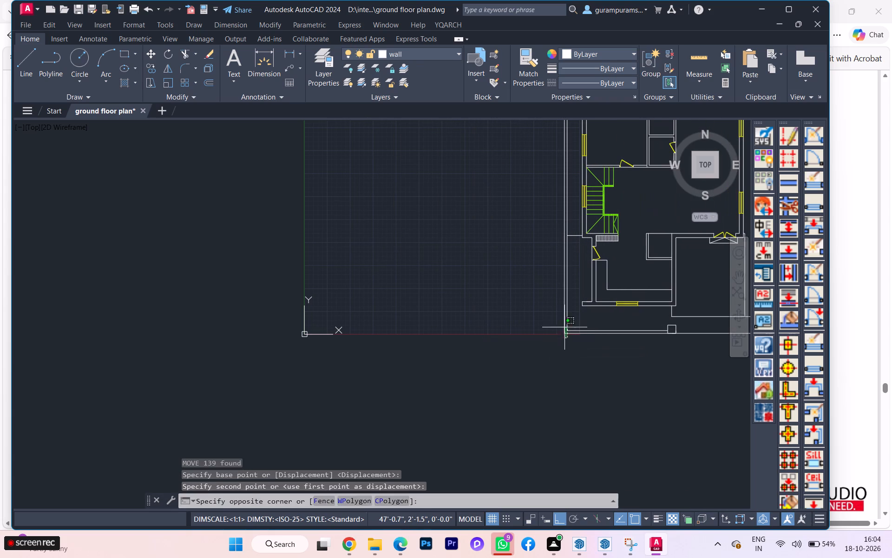
click(564, 318)
text(co)
key(Return)
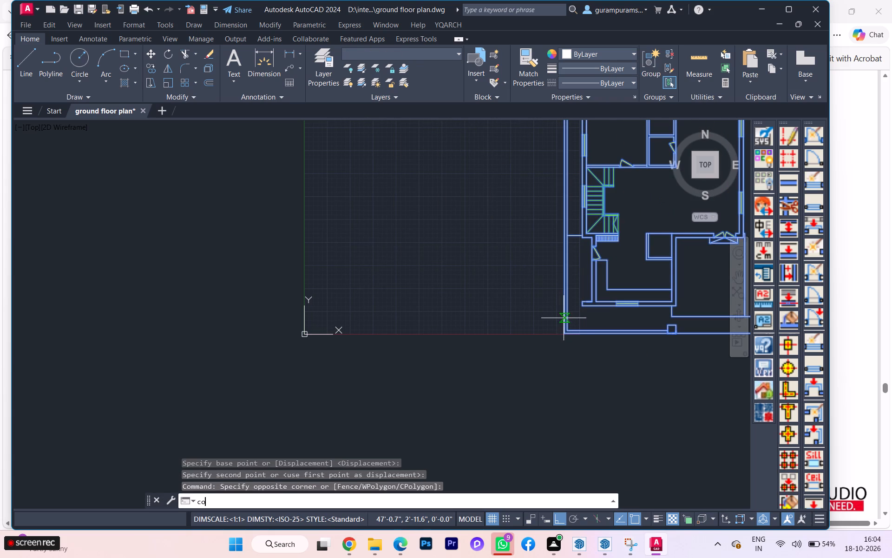
click(566, 331)
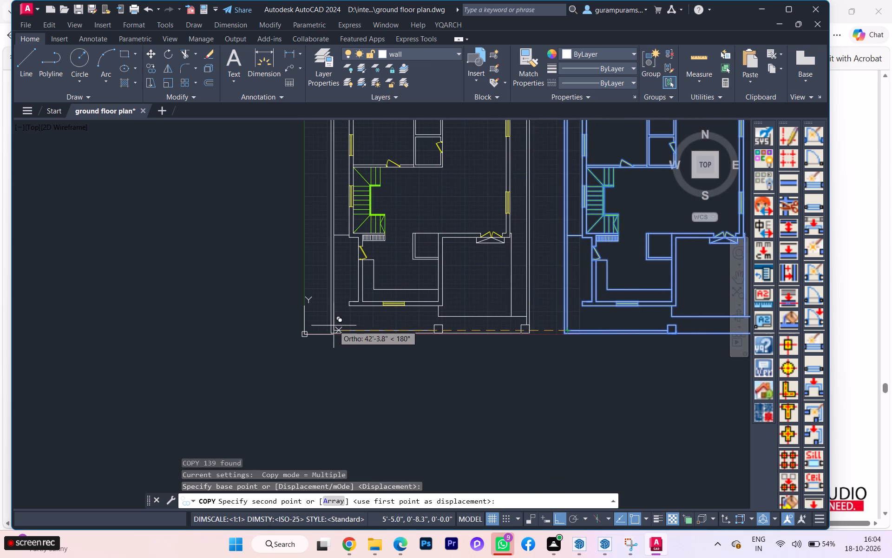
click(316, 326)
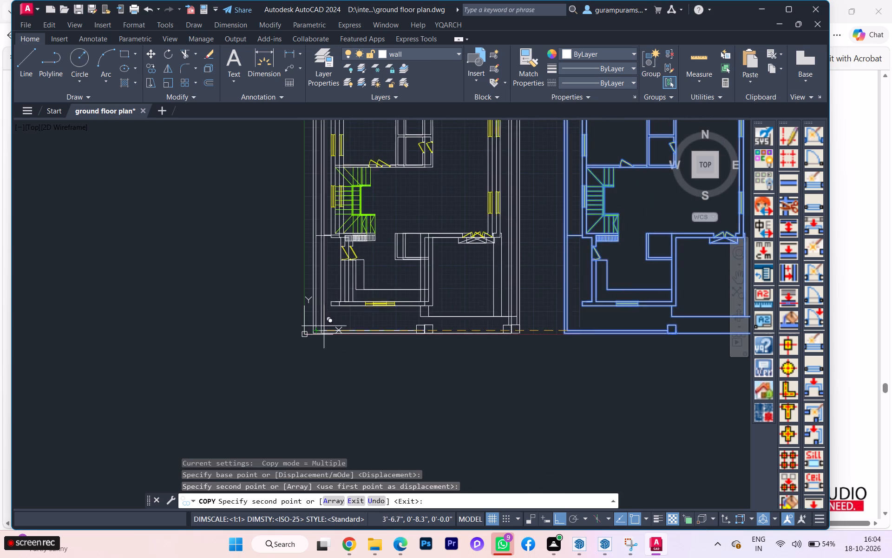
key(space)
scroll(391, 347, up, 1)
scroll(392, 347, down, 2)
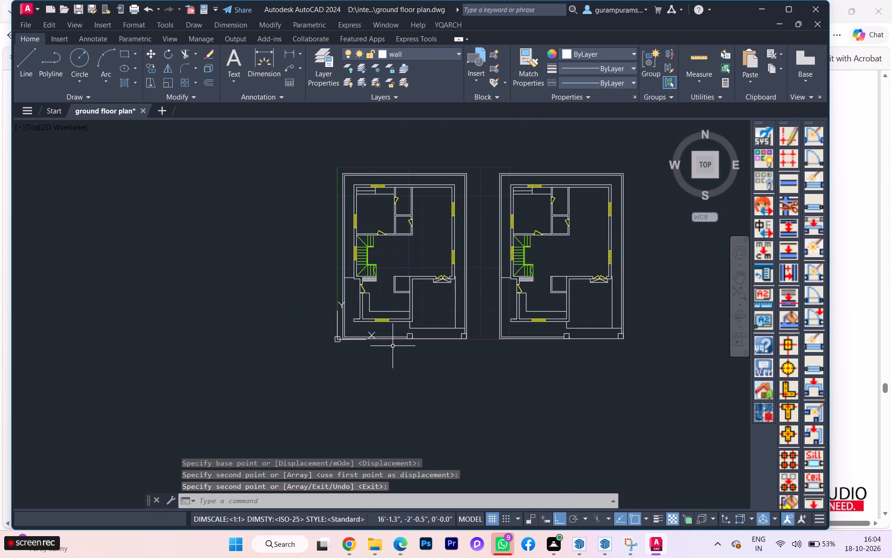
scroll(489, 304, up, 1)
scroll(398, 385, down, 2)
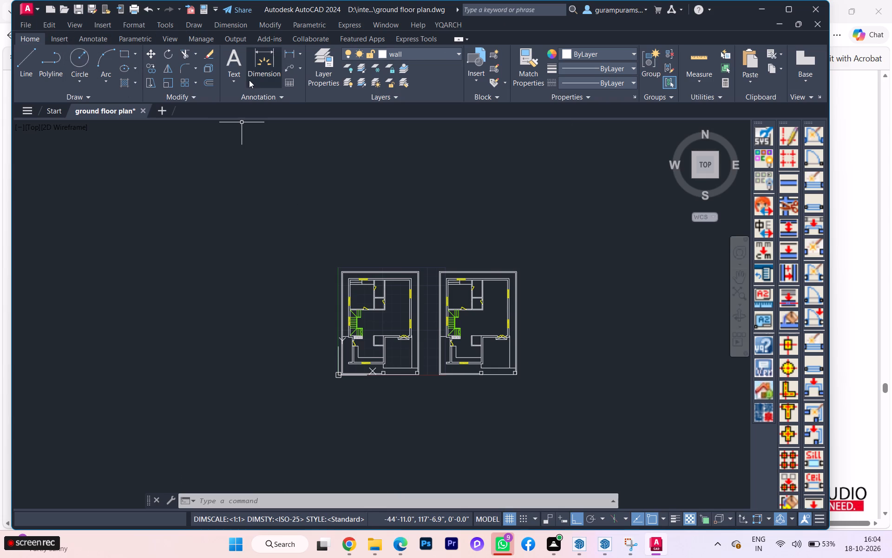
Select Screenshot 2026-10-18 134520.png, showing the exterior 3D view and plans, from the Screenshots folder as the image to attach.
click(62, 37)
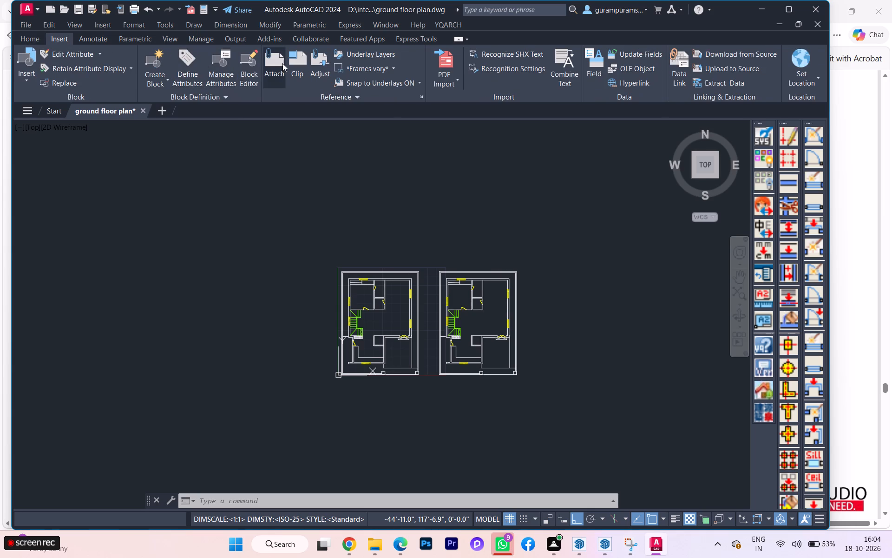
click(283, 64)
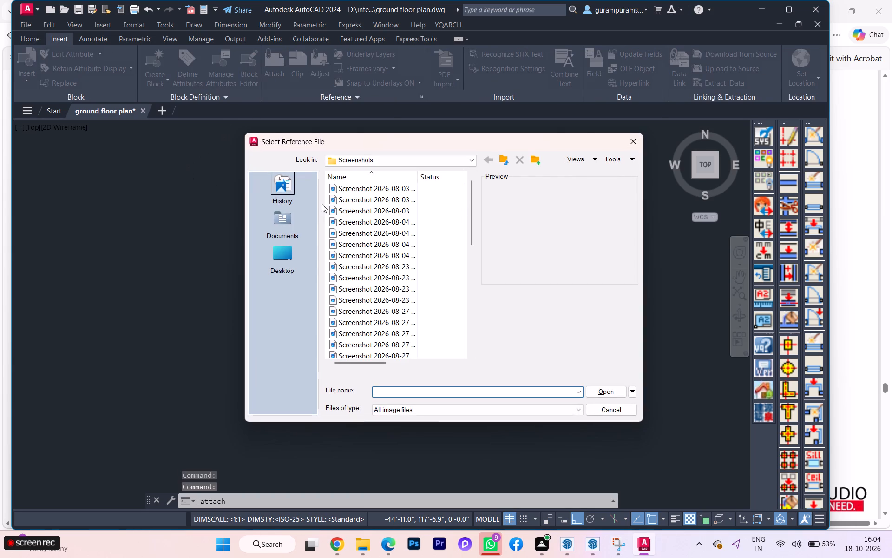
scroll(380, 232, down, 1)
scroll(390, 238, up, 2)
scroll(391, 239, down, 1)
scroll(393, 240, up, 1)
scroll(394, 240, down, 4)
scroll(414, 291, up, 2)
scroll(415, 292, down, 5)
scroll(423, 316, up, 1)
scroll(424, 317, down, 1)
scroll(424, 317, up, 2)
scroll(424, 317, down, 3)
scroll(425, 319, up, 1)
scroll(426, 319, down, 3)
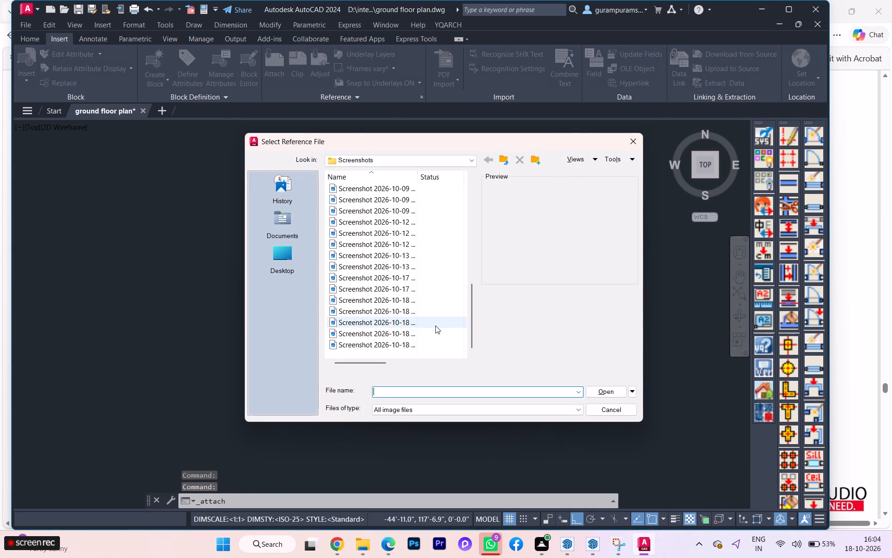
click(419, 346)
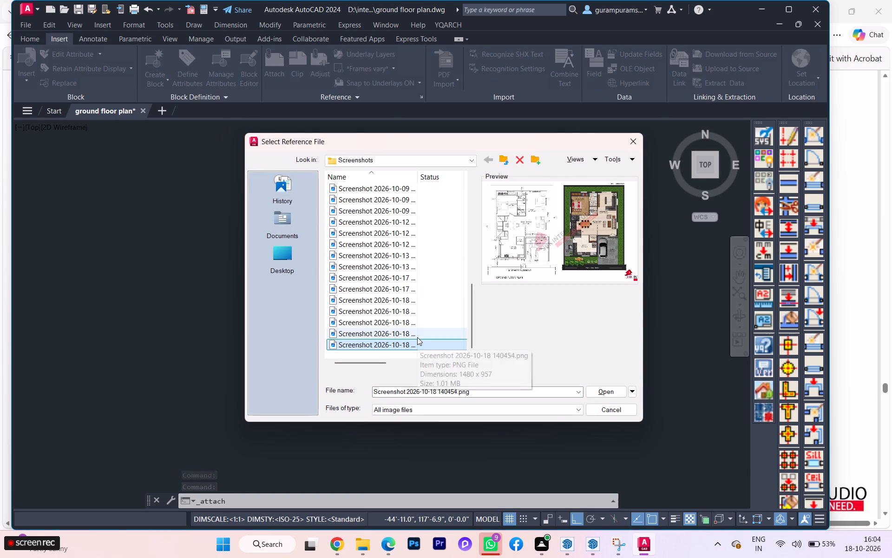
click(417, 333)
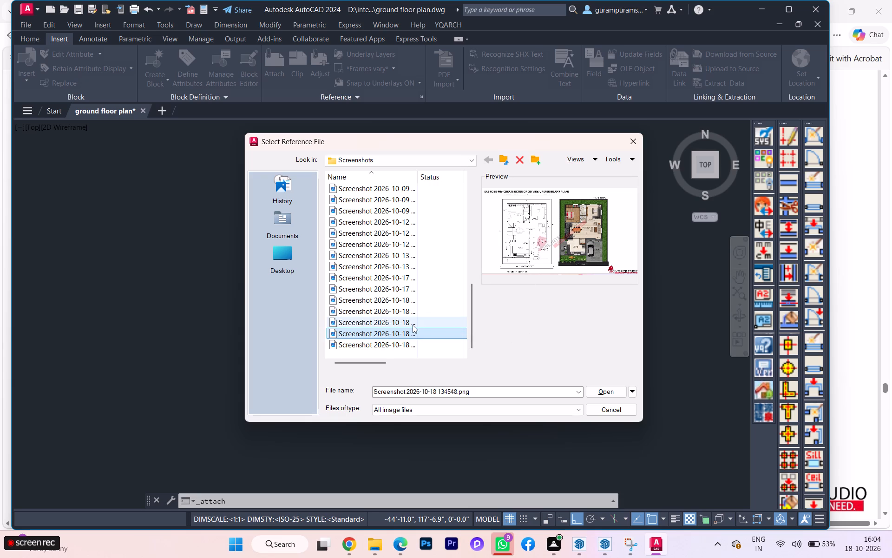
click(412, 325)
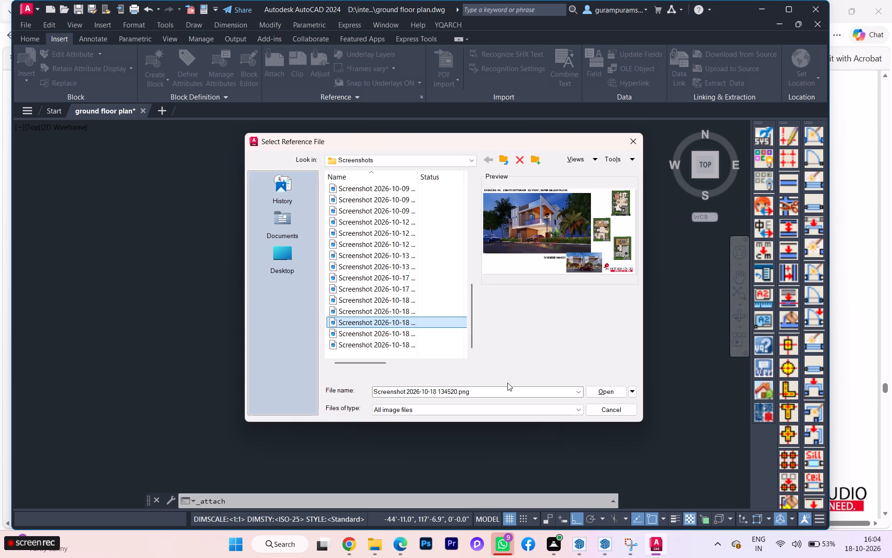
click(604, 395)
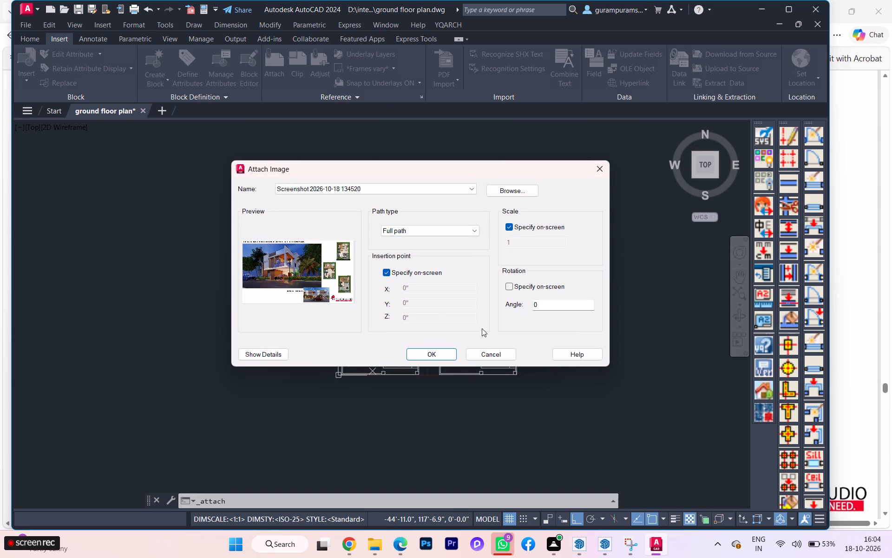
Attach the image with full path and rotation 0, placing and scaling it on-screen to the right of both floor plans.
click(416, 352)
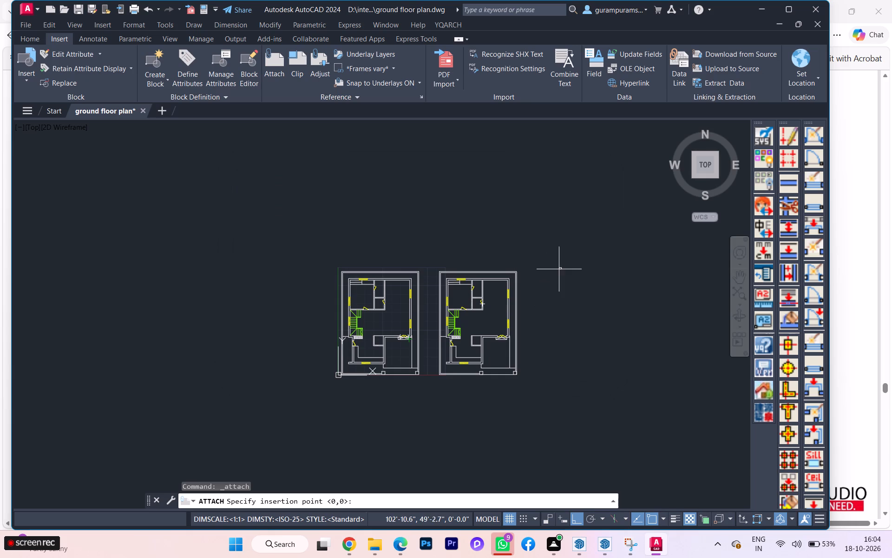
click(552, 297)
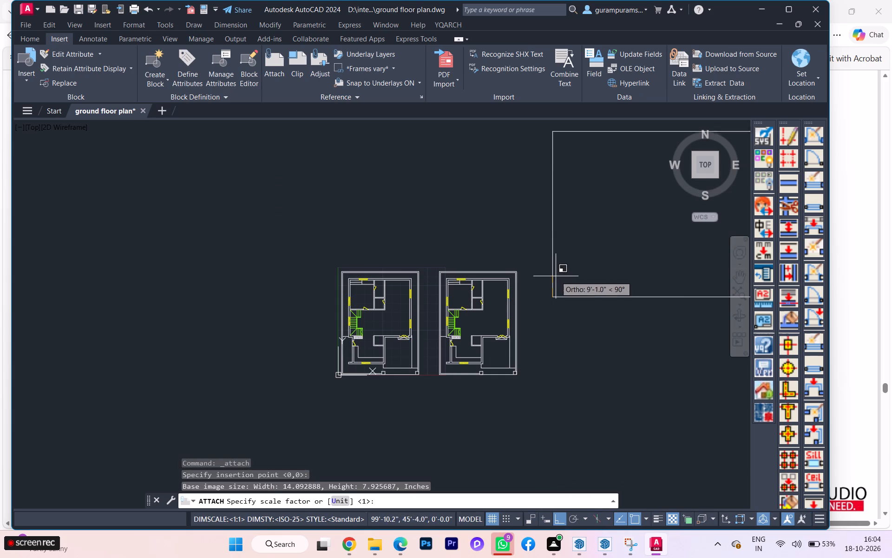
click(549, 267)
scroll(559, 253, down, 2)
scroll(553, 283, up, 2)
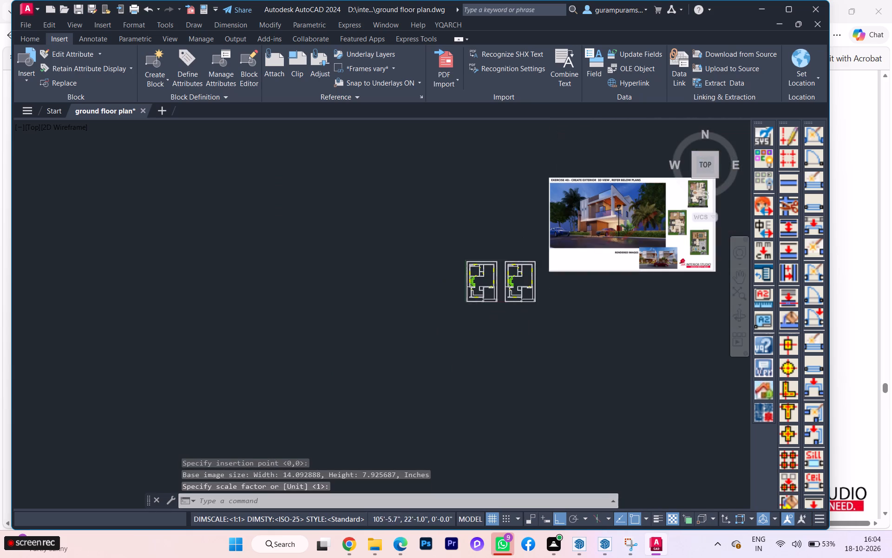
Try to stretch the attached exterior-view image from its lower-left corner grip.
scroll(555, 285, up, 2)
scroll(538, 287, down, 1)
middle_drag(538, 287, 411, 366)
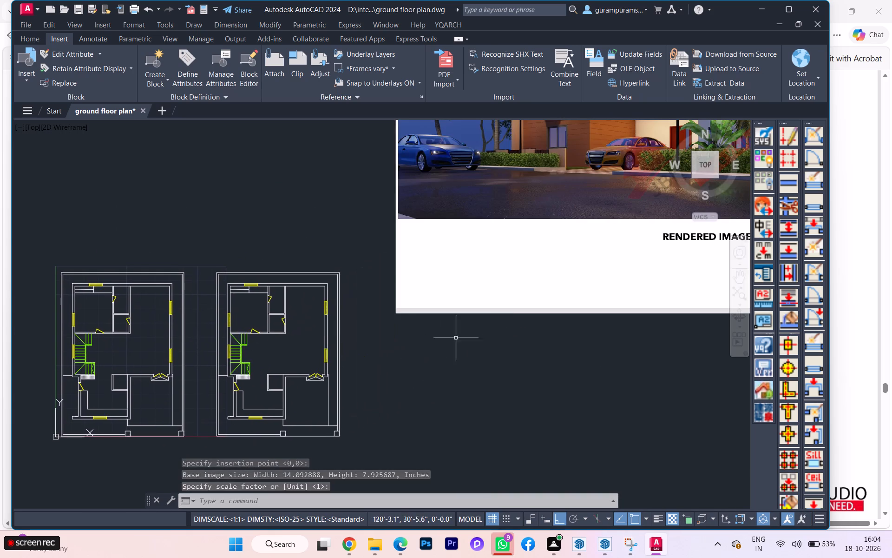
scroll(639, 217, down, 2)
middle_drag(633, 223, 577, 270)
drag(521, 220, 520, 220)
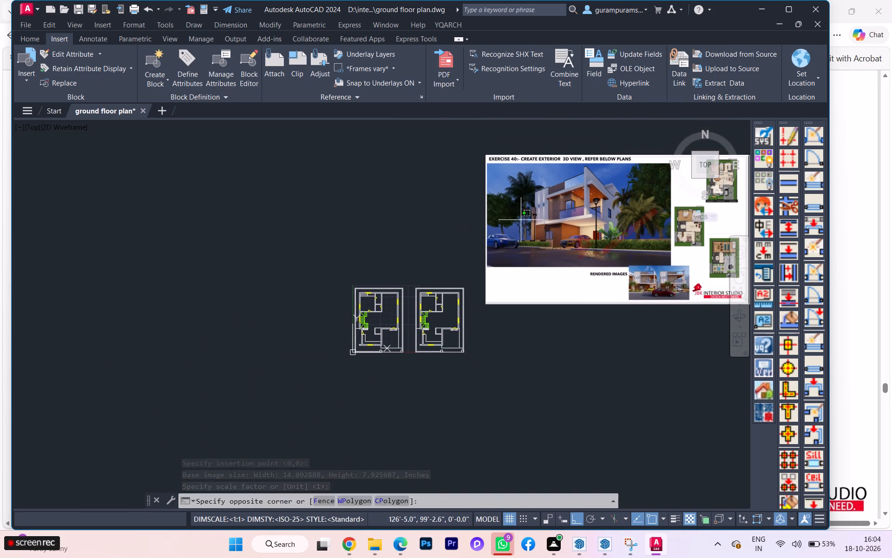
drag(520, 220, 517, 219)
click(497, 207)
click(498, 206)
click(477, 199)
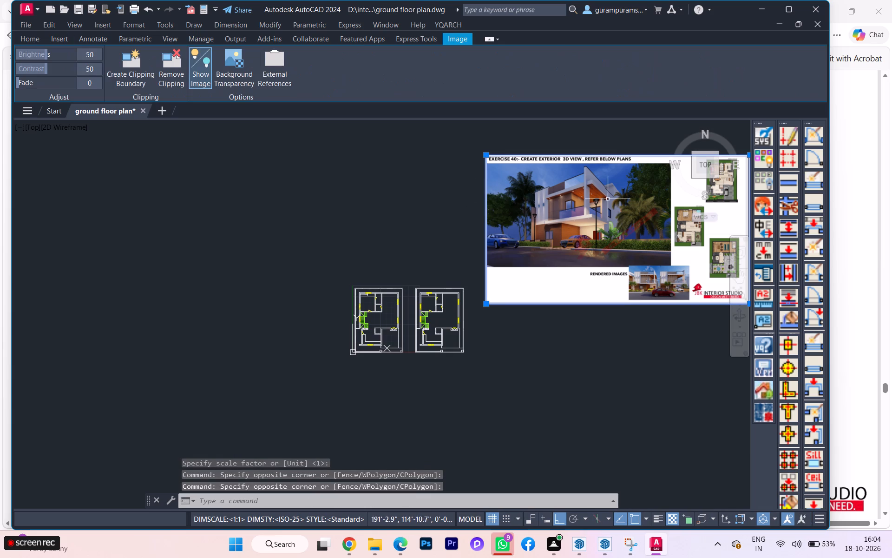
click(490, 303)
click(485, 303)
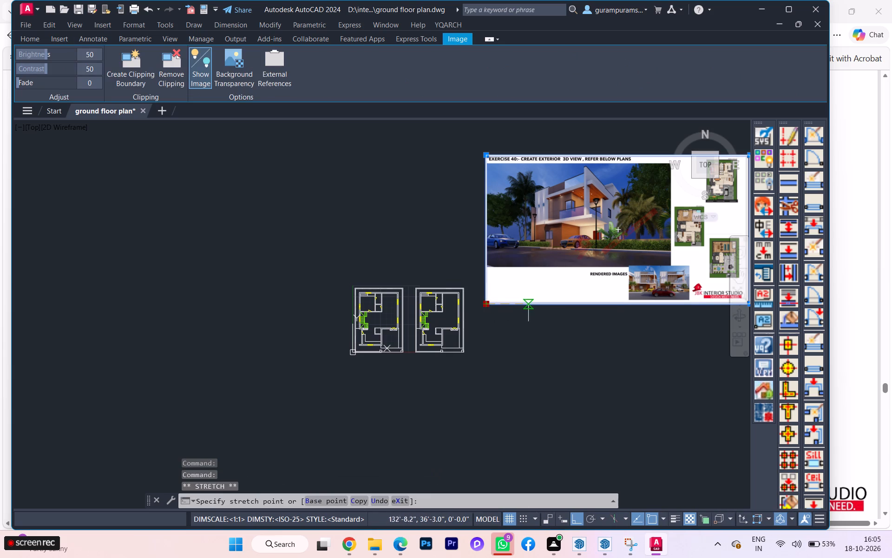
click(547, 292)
Examine the floor plans within the attached exterior-view image at close range for legibility of rooms and dimensions.
scroll(686, 230, up, 5)
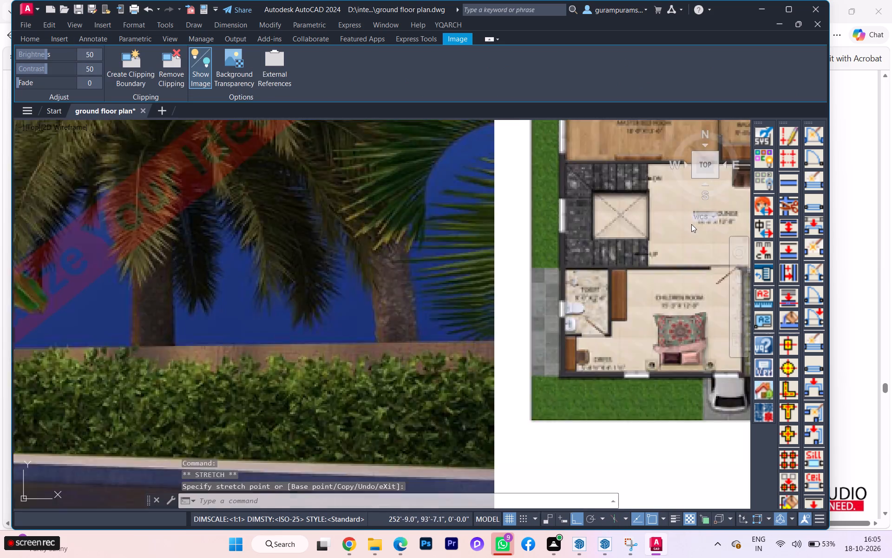
scroll(691, 224, up, 1)
scroll(689, 226, down, 4)
middle_drag(658, 233, 624, 248)
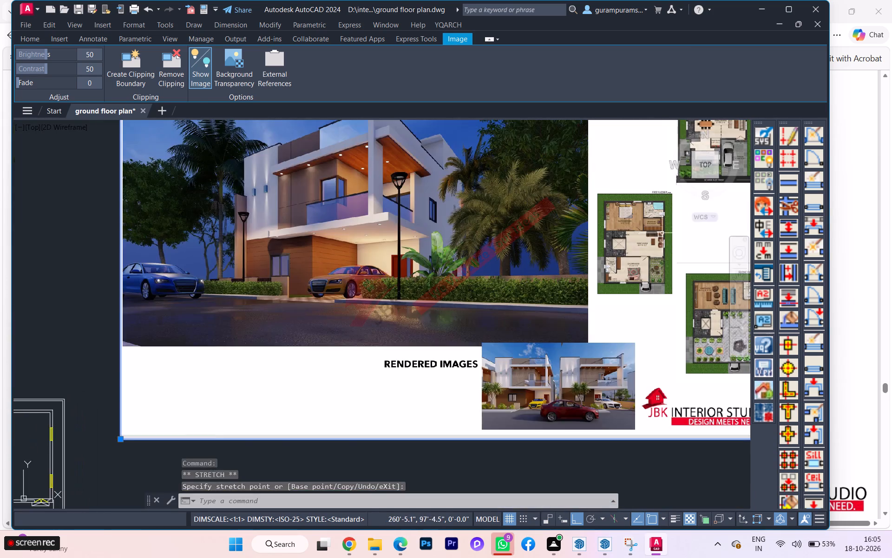
scroll(662, 233, up, 4)
scroll(560, 241, down, 1)
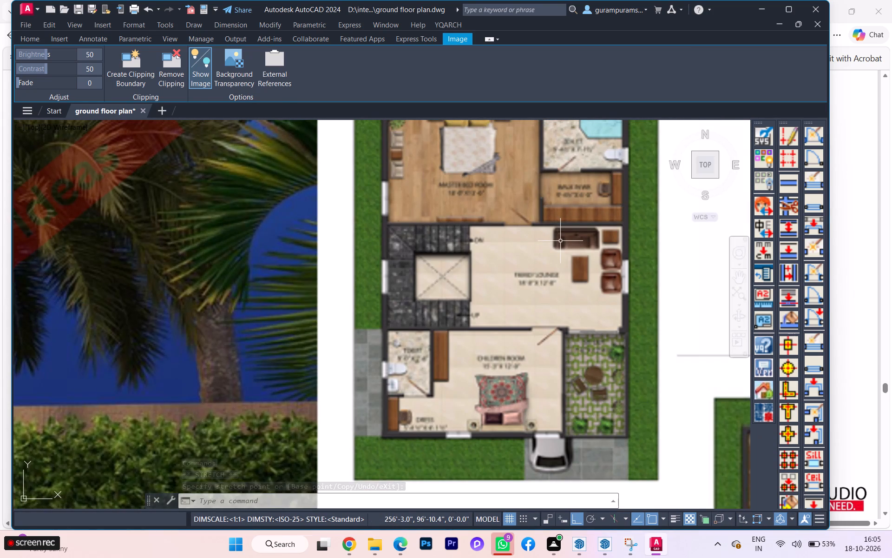
scroll(560, 241, down, 4)
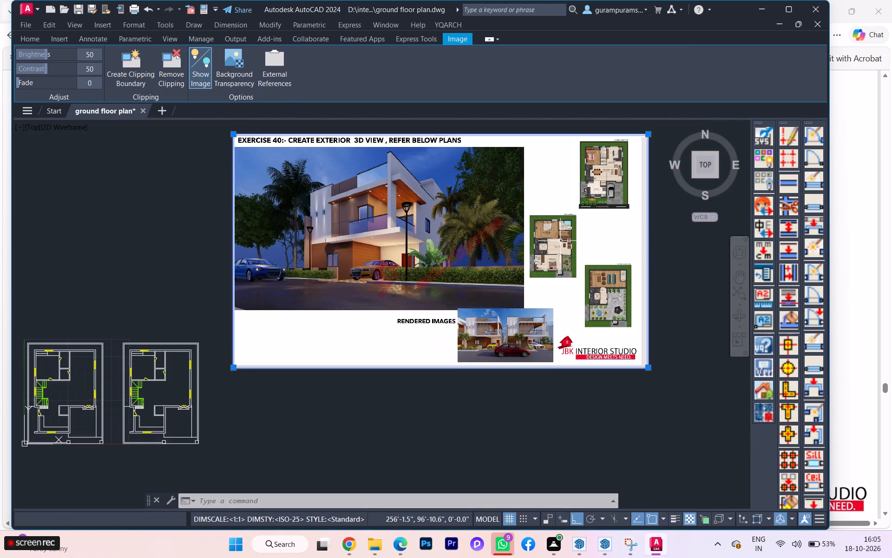
scroll(599, 149, up, 3)
scroll(599, 149, down, 4)
scroll(599, 149, up, 1)
scroll(599, 150, down, 2)
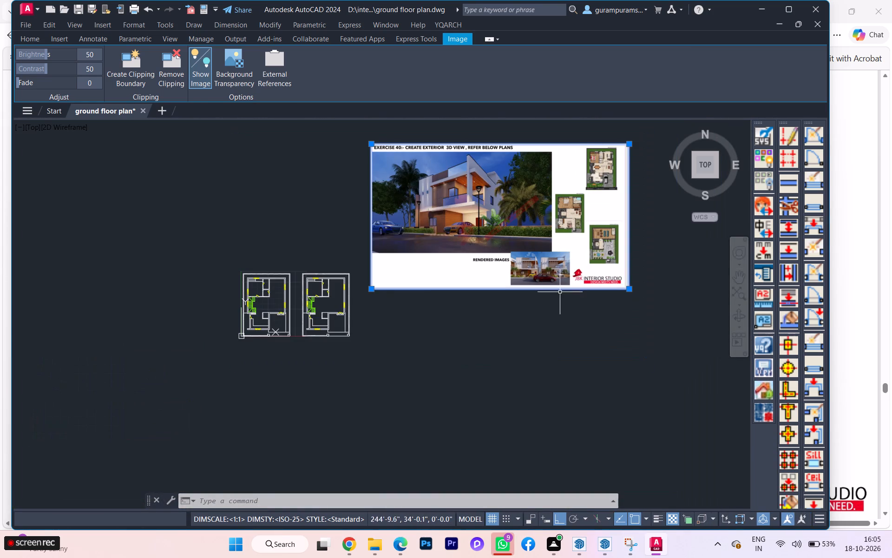
Delete the attached exterior-view reference image from the drawing.
click(548, 319)
click(504, 256)
key(Delete)
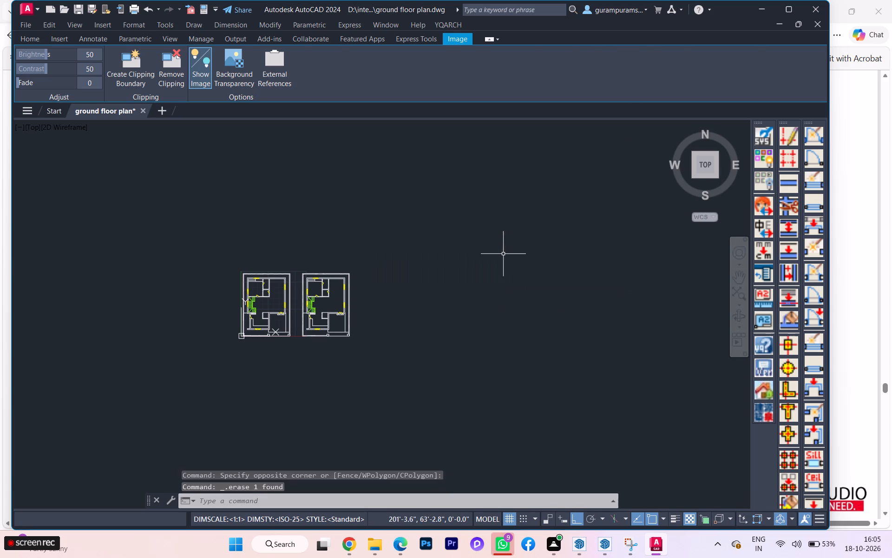
Capture the line and coloured first floor plans on page 64 of the workbook PDF with Snipping Tool, and return to AutoCAD.
click(396, 557)
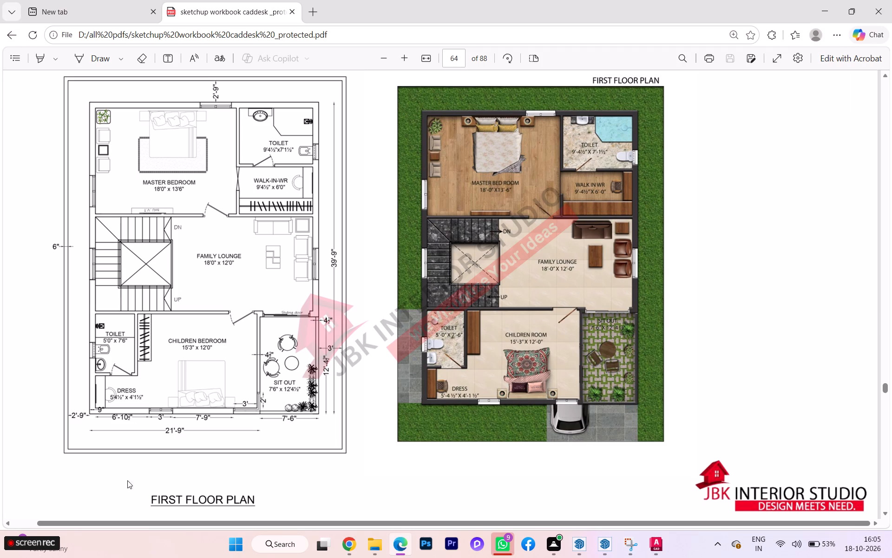
click(624, 542)
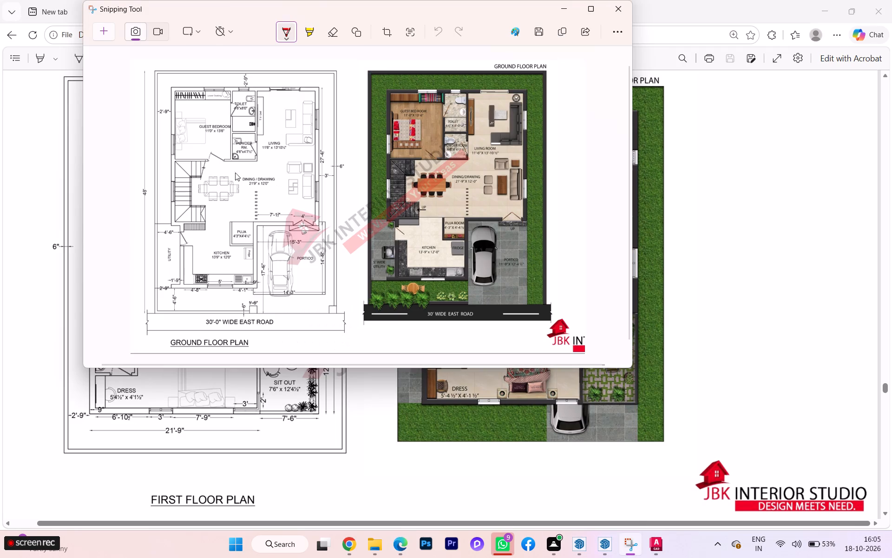
click(103, 35)
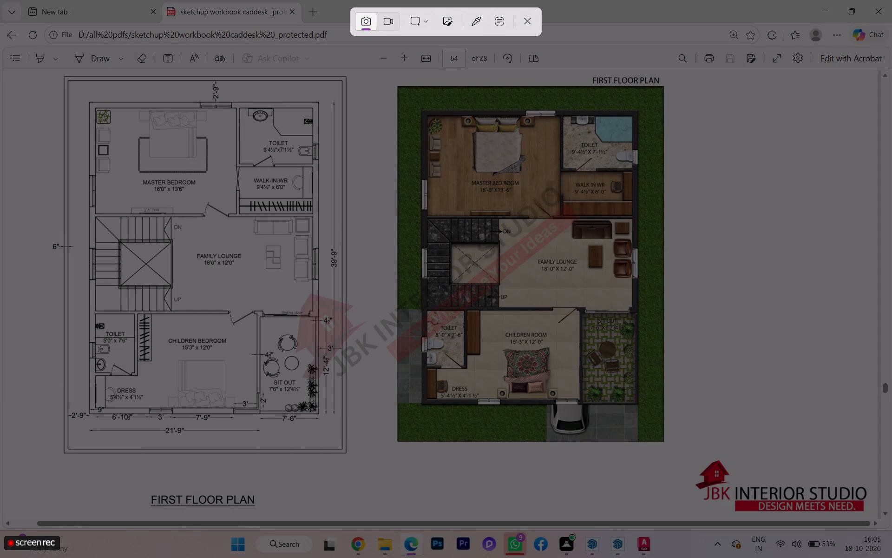
drag(36, 69, 726, 469)
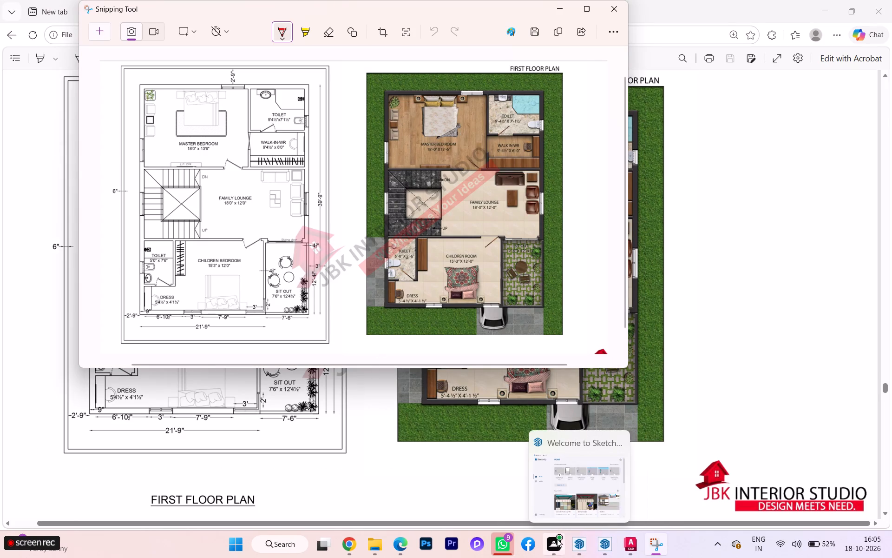
click(629, 492)
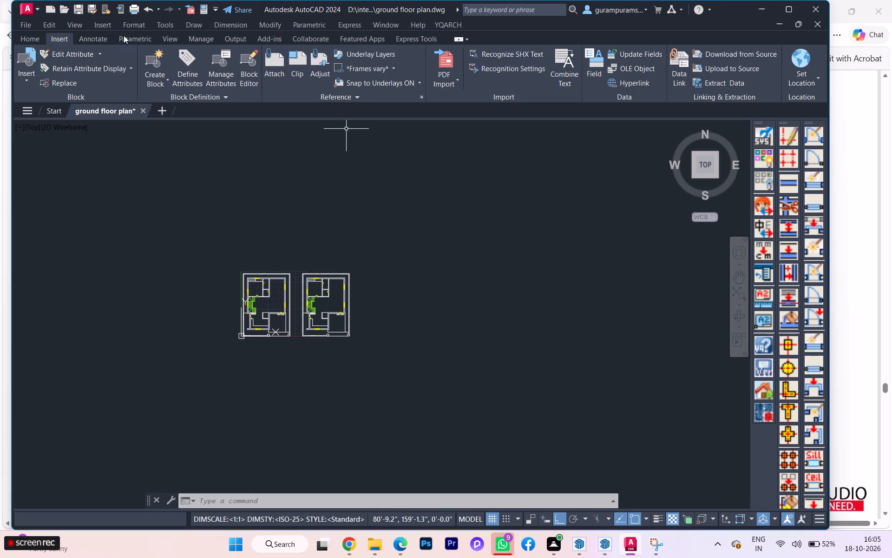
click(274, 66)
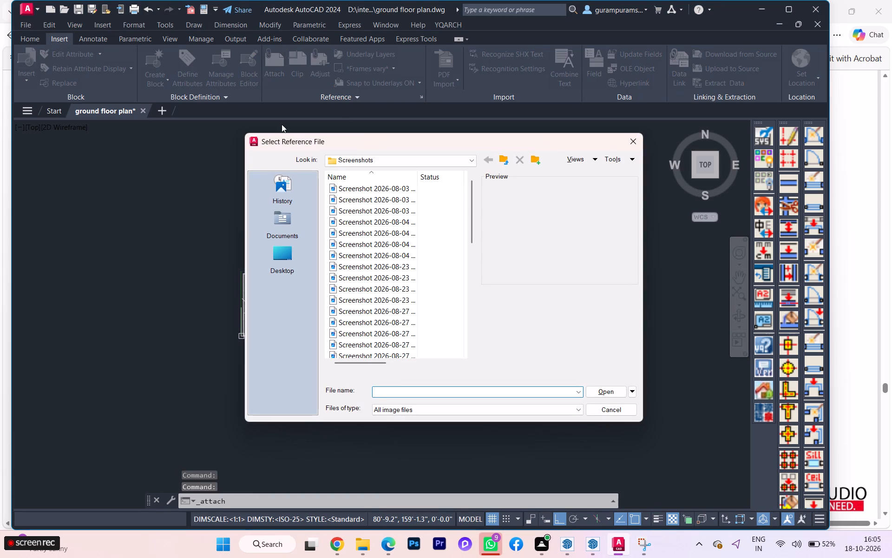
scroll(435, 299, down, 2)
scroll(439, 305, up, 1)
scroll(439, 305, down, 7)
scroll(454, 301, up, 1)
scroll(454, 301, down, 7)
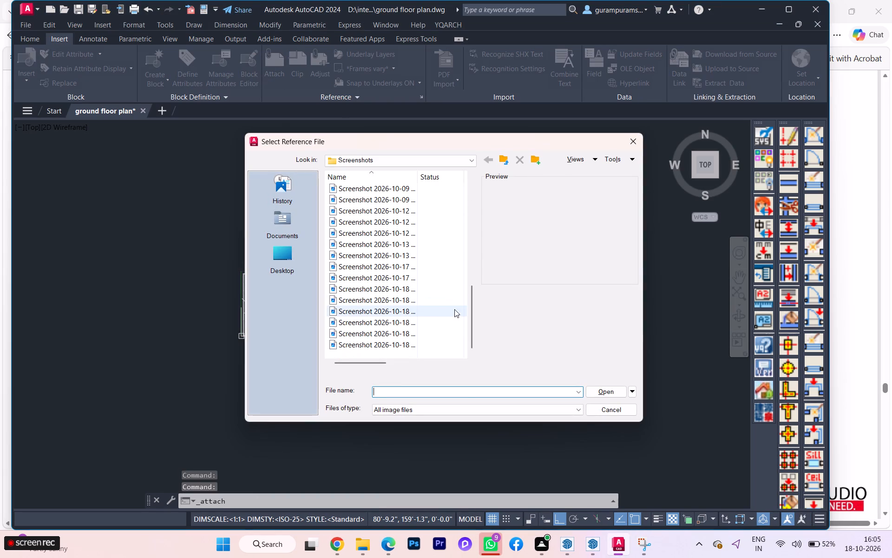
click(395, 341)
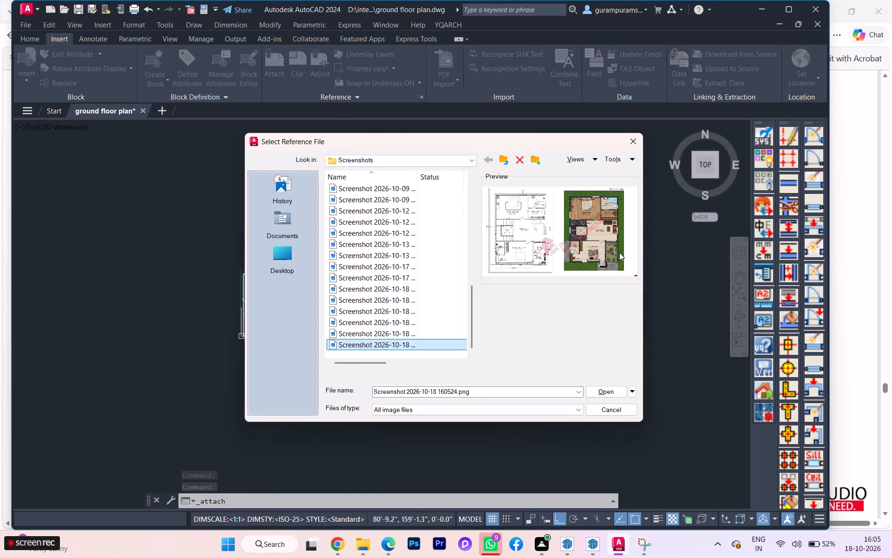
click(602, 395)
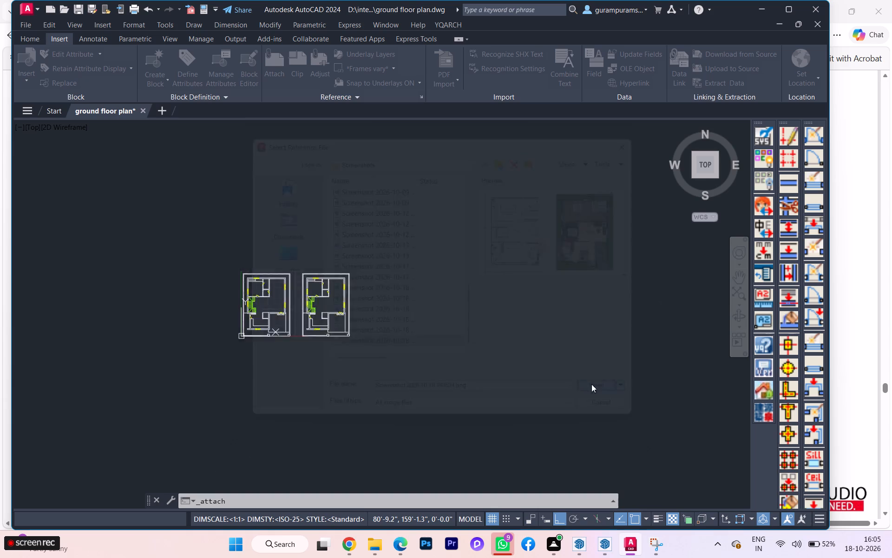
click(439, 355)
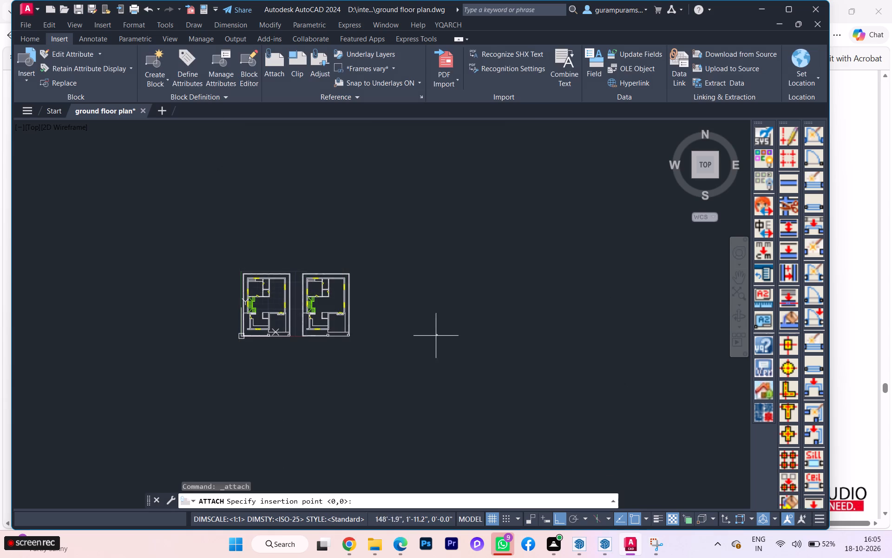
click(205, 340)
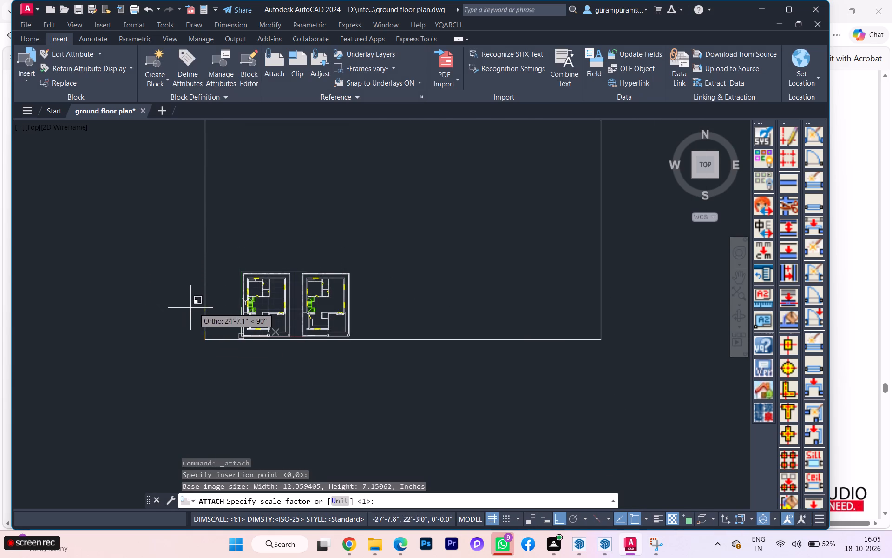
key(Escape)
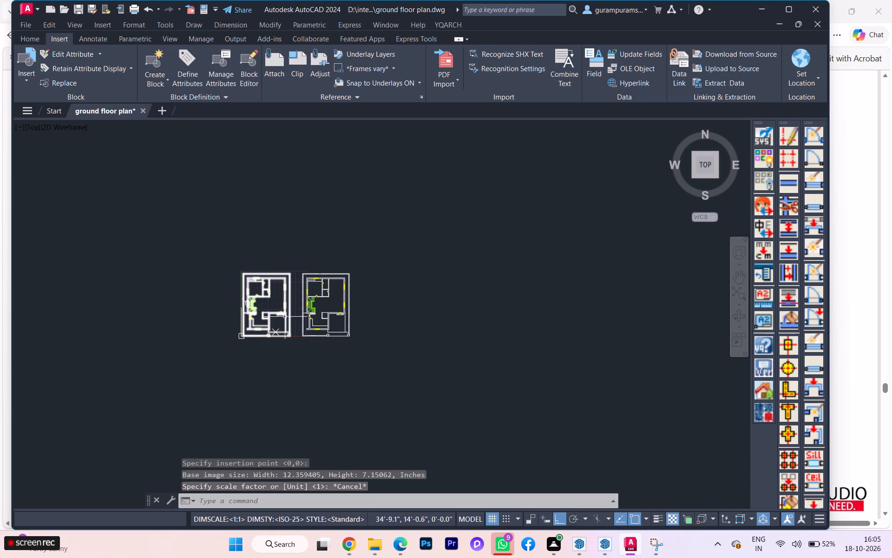
Attach Screenshot 2026-10-18 160524.png with full path and rotation 0, placing and scaling it on-screen just right of both floor plans.
key(space)
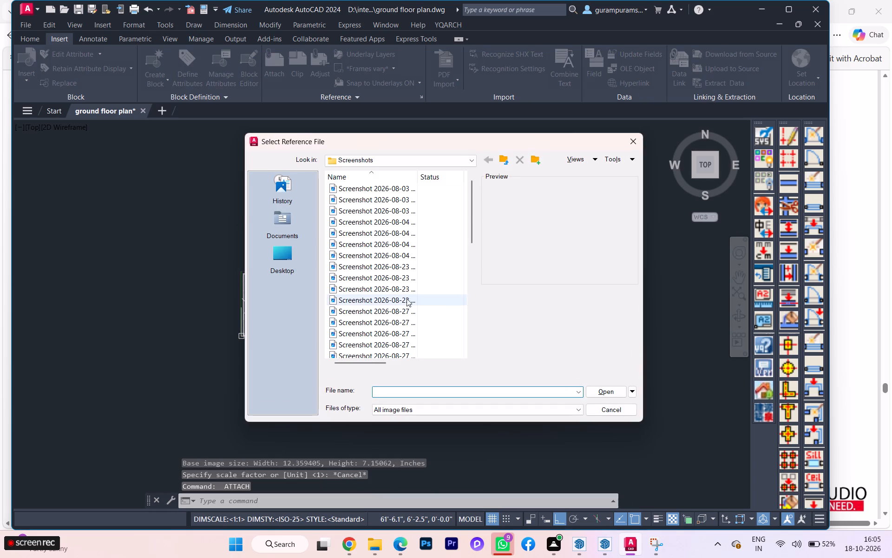
scroll(439, 347, down, 6)
scroll(441, 345, up, 1)
scroll(443, 341, down, 5)
scroll(447, 338, up, 1)
scroll(447, 338, down, 1)
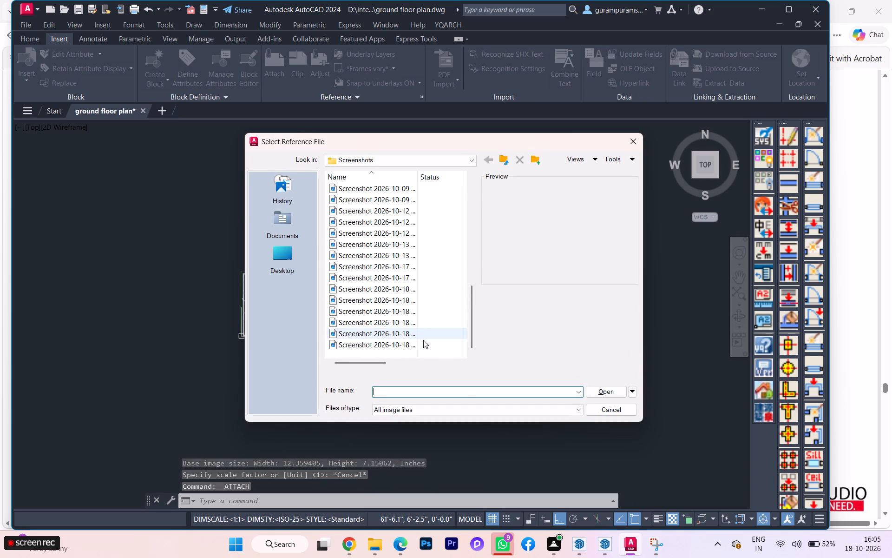
click(411, 340)
click(619, 394)
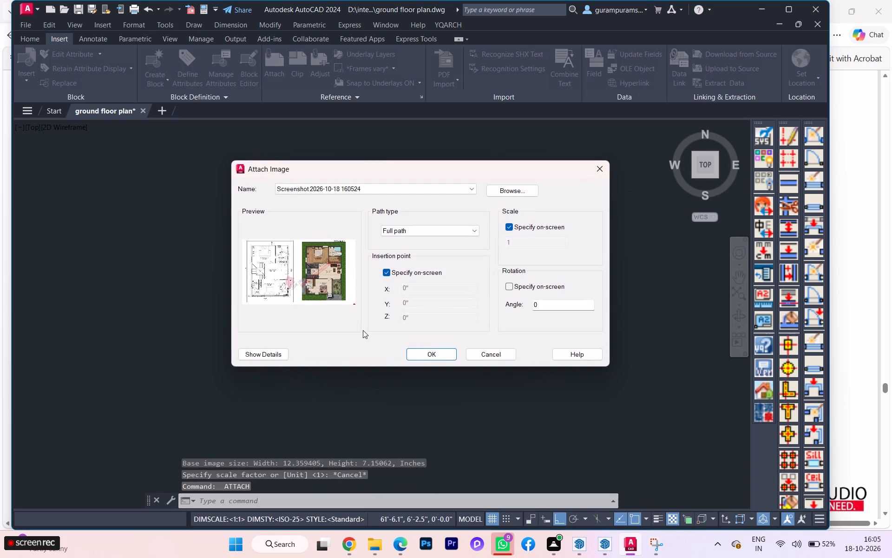
click(446, 357)
scroll(339, 326, up, 2)
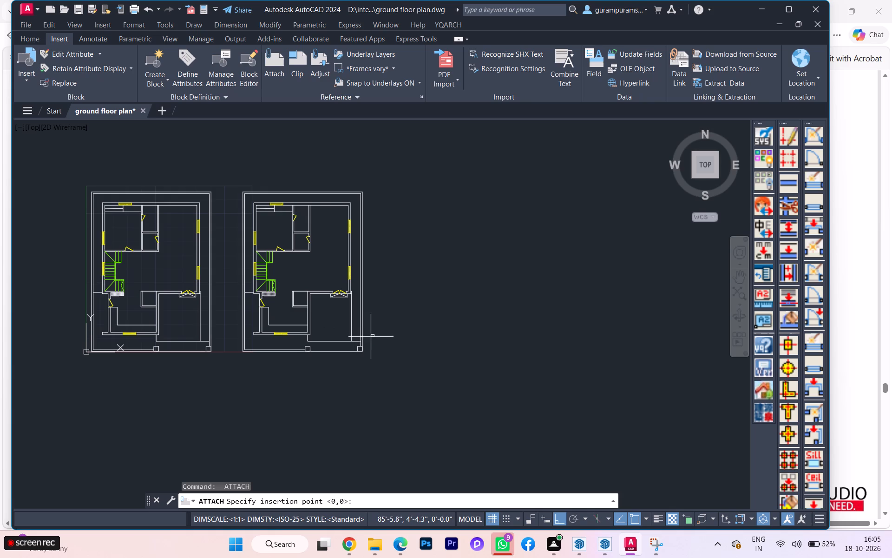
click(377, 339)
click(393, 317)
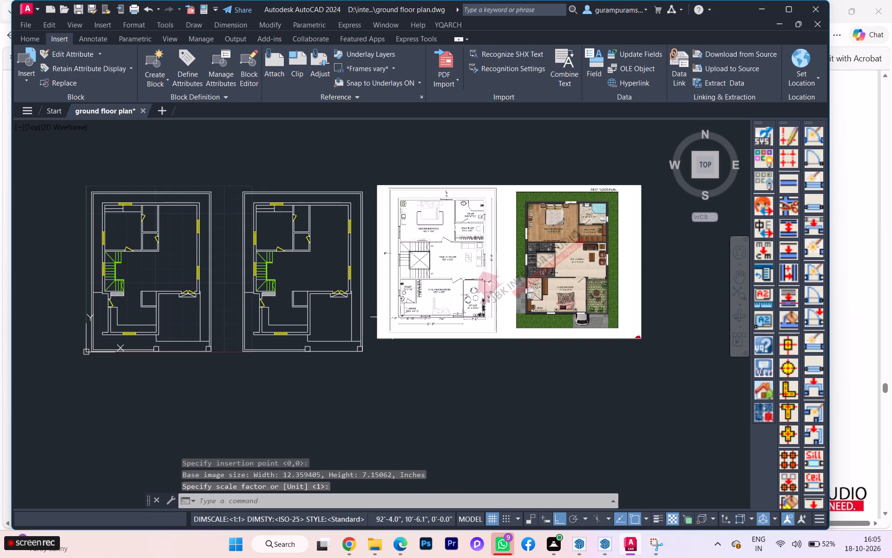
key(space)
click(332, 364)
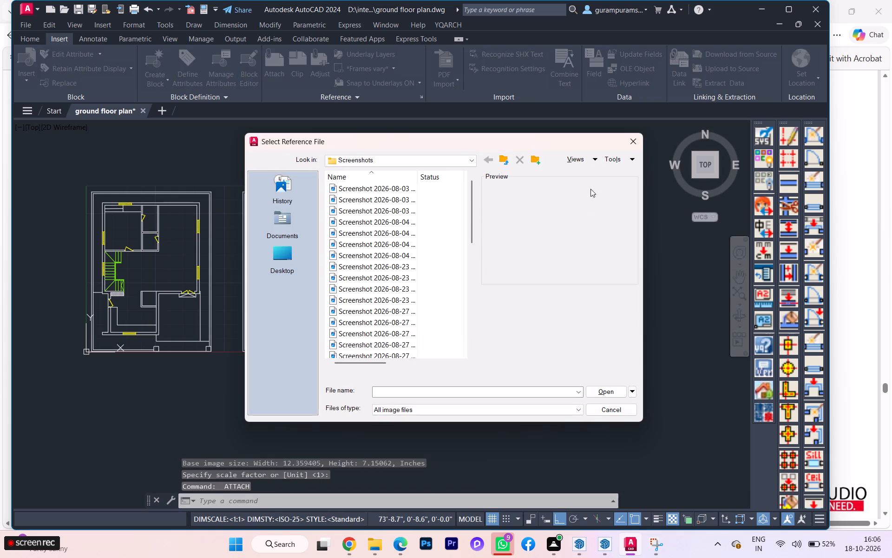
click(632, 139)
Move the floor plan copy nearest the reference image horizontally to the left of the plan at the origin.
click(327, 222)
click(300, 191)
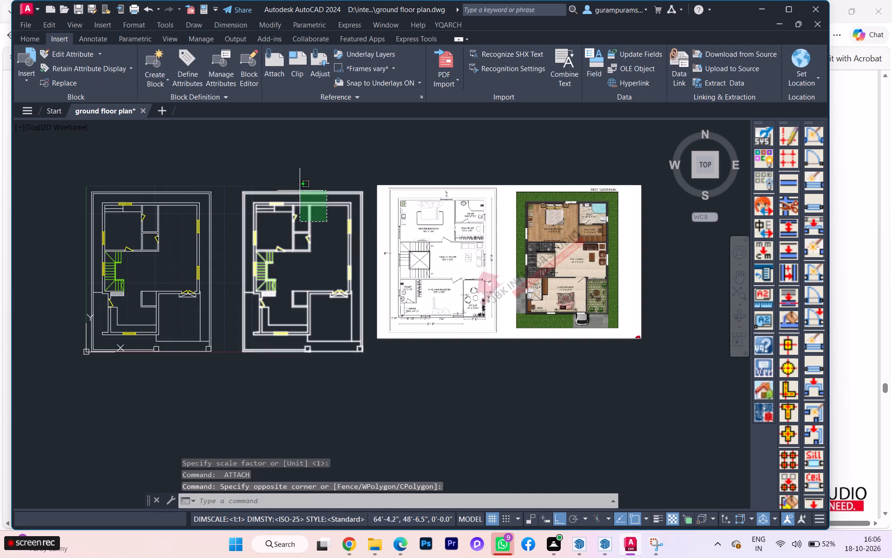
scroll(526, 246, down, 2)
key(m)
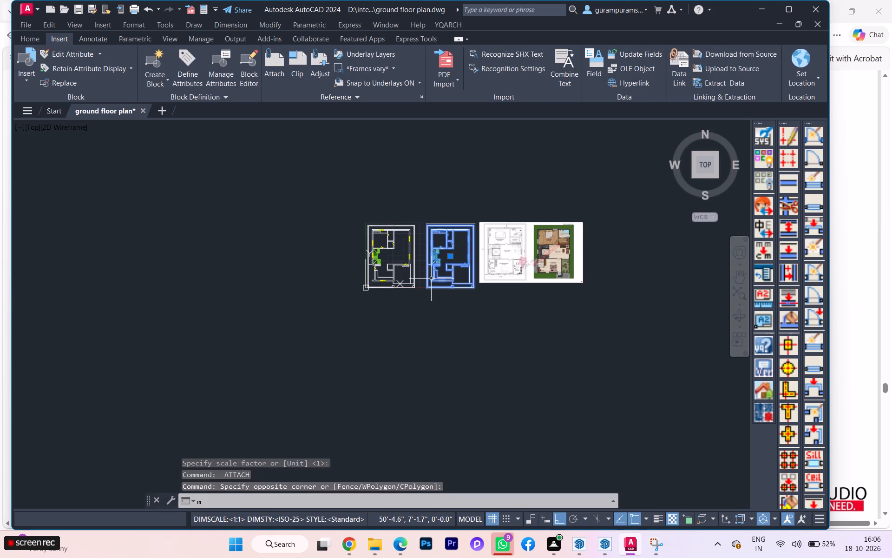
key(Return)
click(437, 262)
click(251, 269)
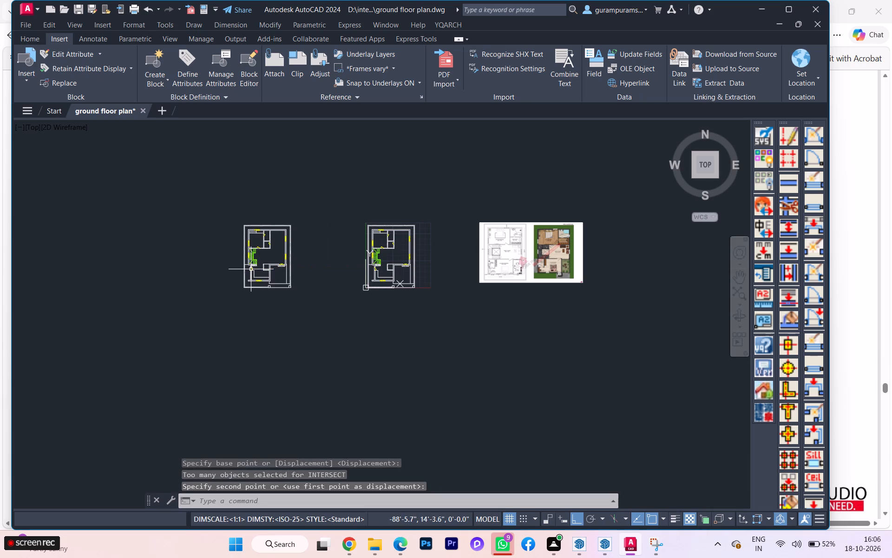
key(Escape)
Examine the floor plan at the origin alongside the first floor plan reference image.
scroll(365, 261, up, 3)
scroll(440, 267, up, 1)
scroll(370, 272, down, 1)
scroll(364, 272, up, 1)
scroll(338, 276, down, 2)
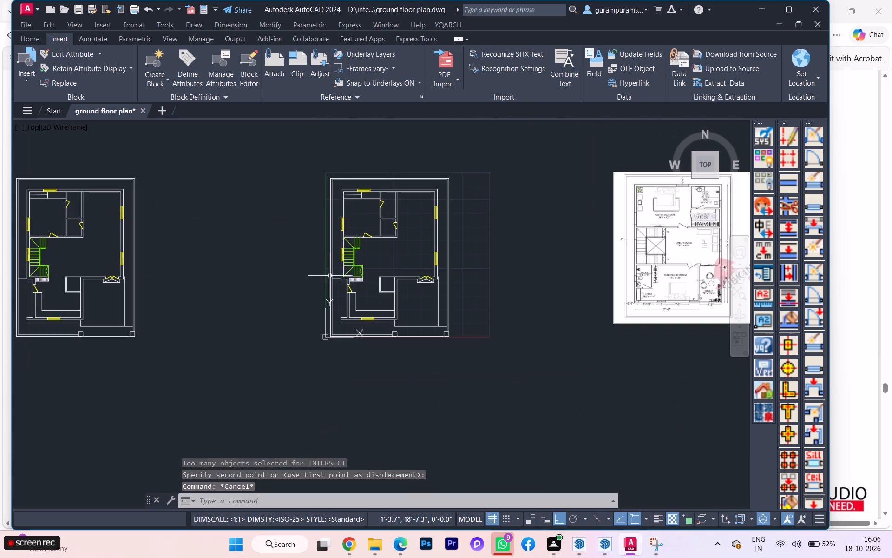
scroll(467, 261, up, 3)
scroll(413, 265, down, 3)
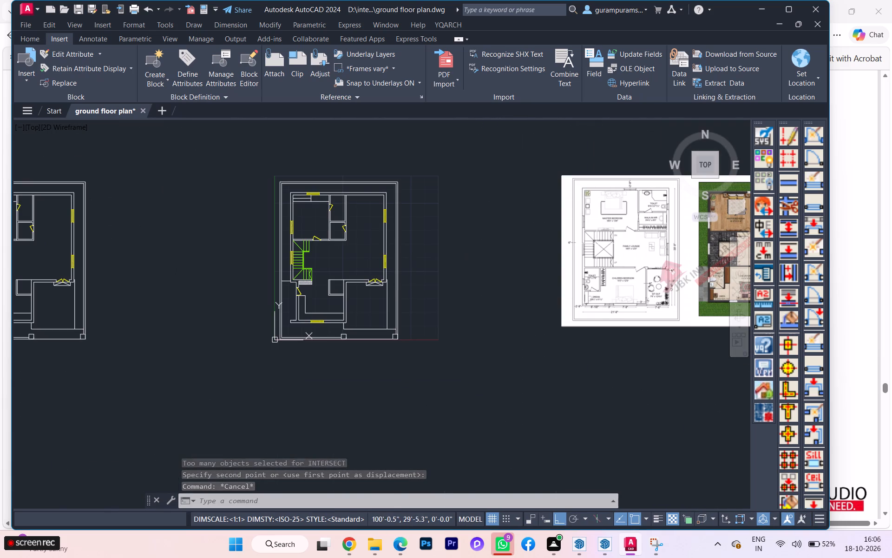
scroll(612, 242, up, 2)
scroll(618, 240, down, 1)
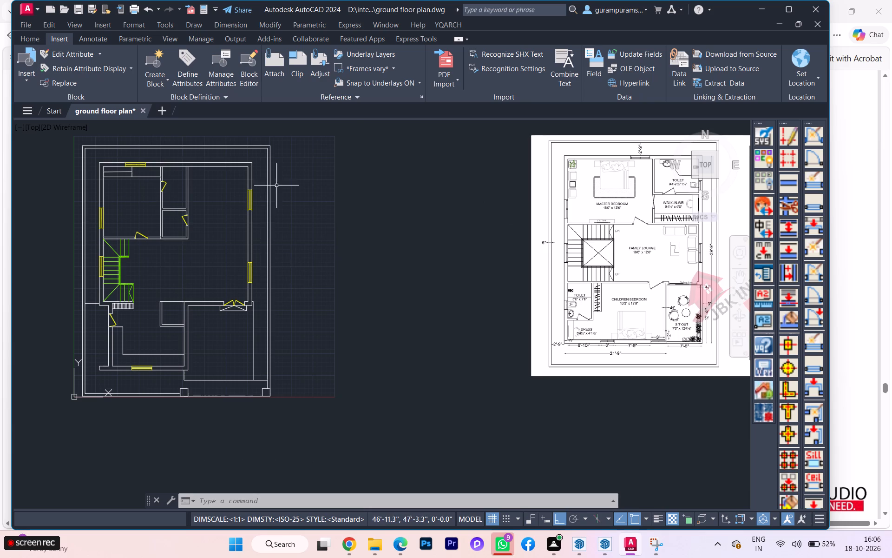
click(29, 39)
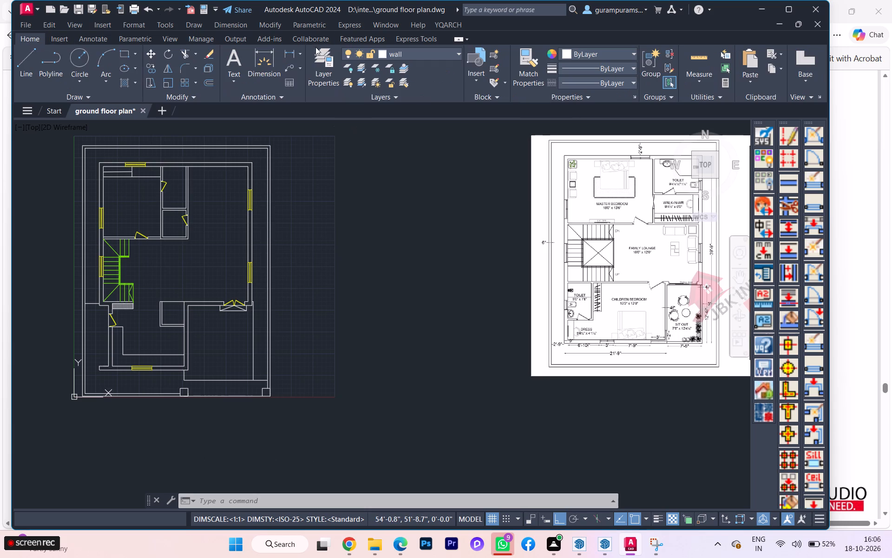
Turn off the stairs, WINDOW and doors layers, leaving the wall layer on.
click(428, 51)
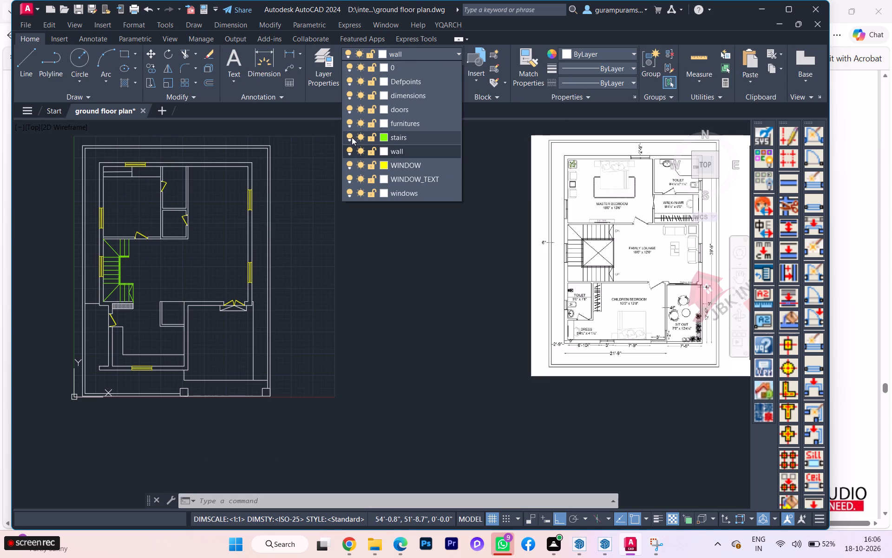
click(348, 136)
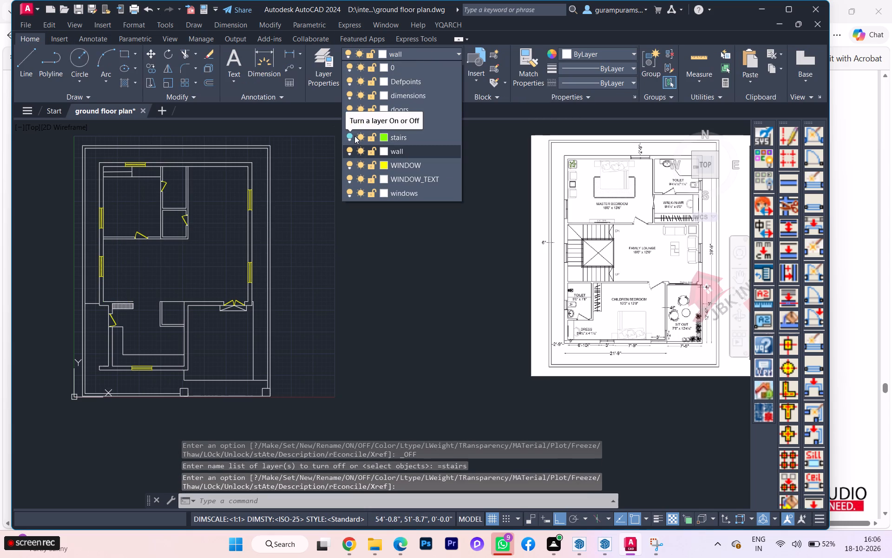
click(348, 137)
click(348, 140)
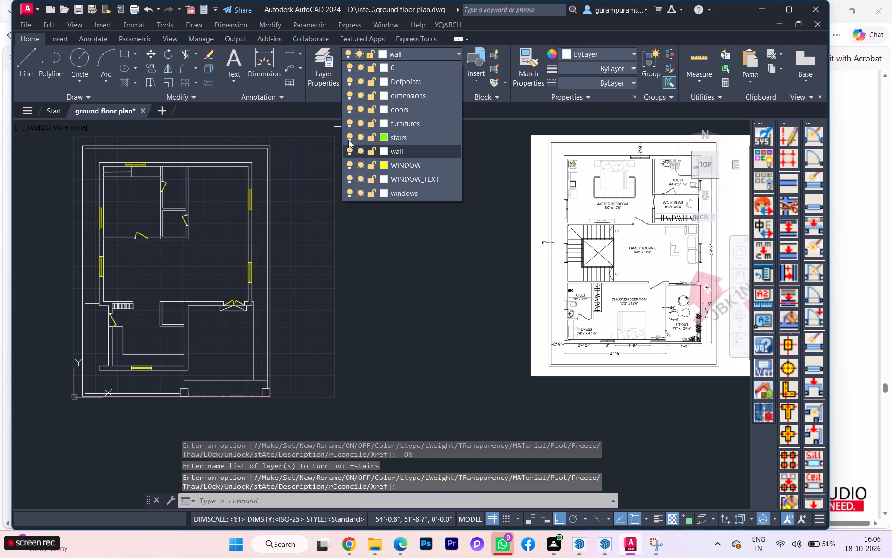
click(349, 163)
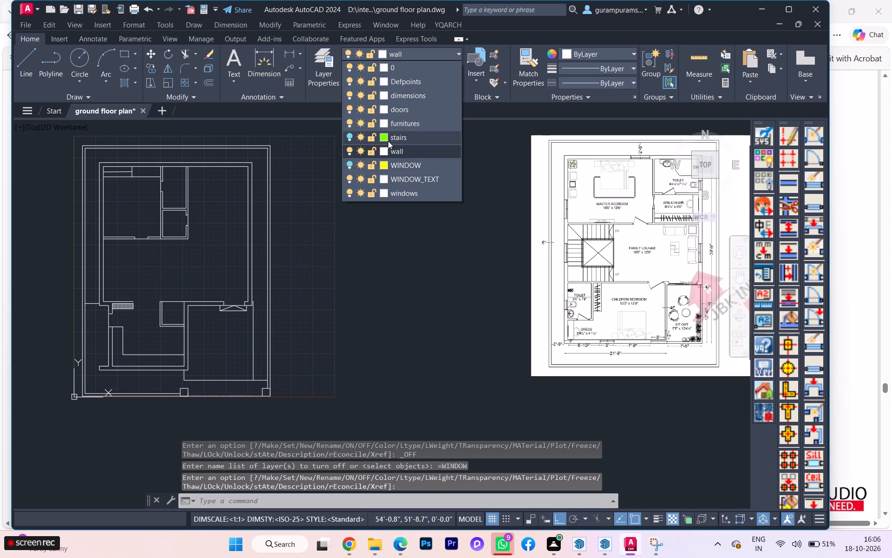
click(349, 108)
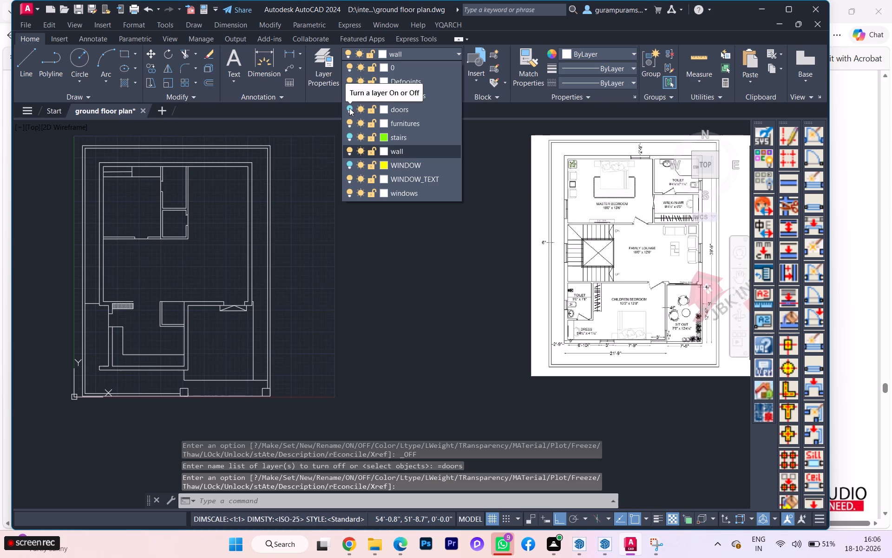
click(377, 235)
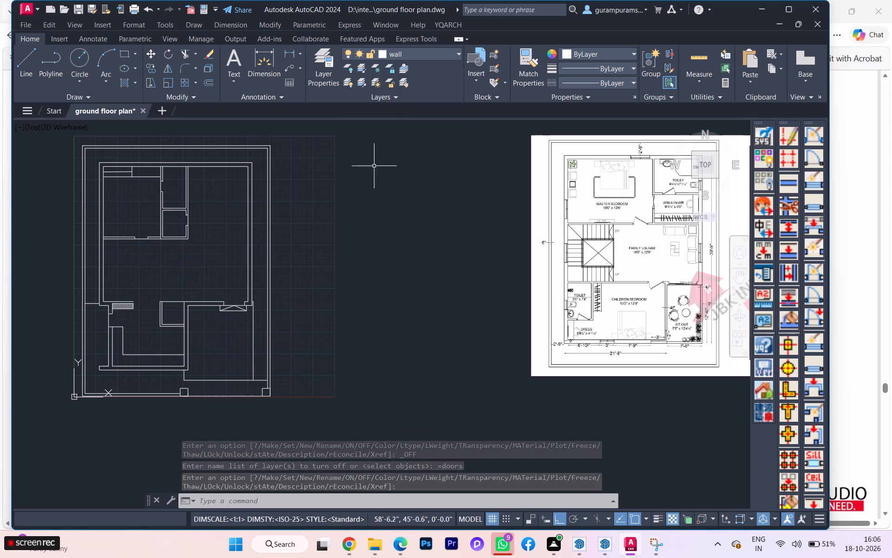
Examine the room layout and dimensions in the first floor reference image against the wall-only floor plan at the origin.
scroll(269, 232, up, 1)
scroll(290, 216, down, 2)
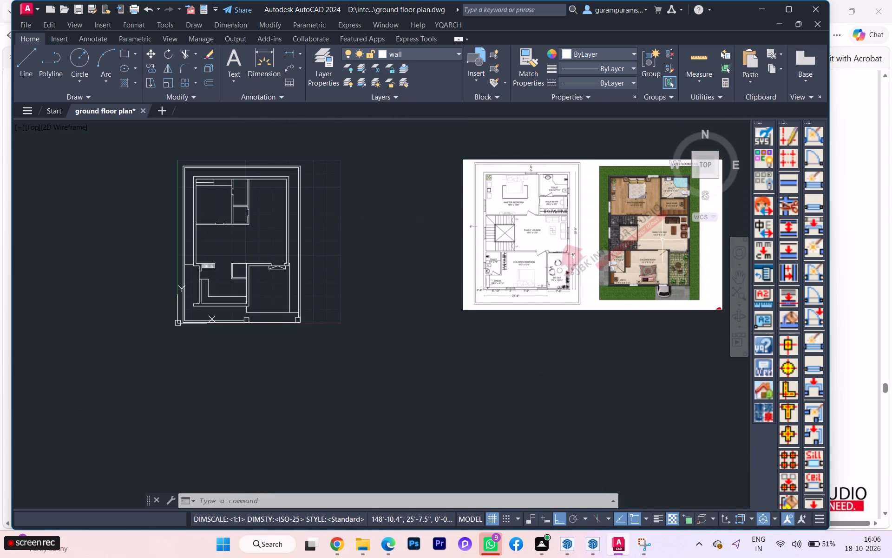
scroll(533, 262, up, 2)
scroll(533, 262, down, 1)
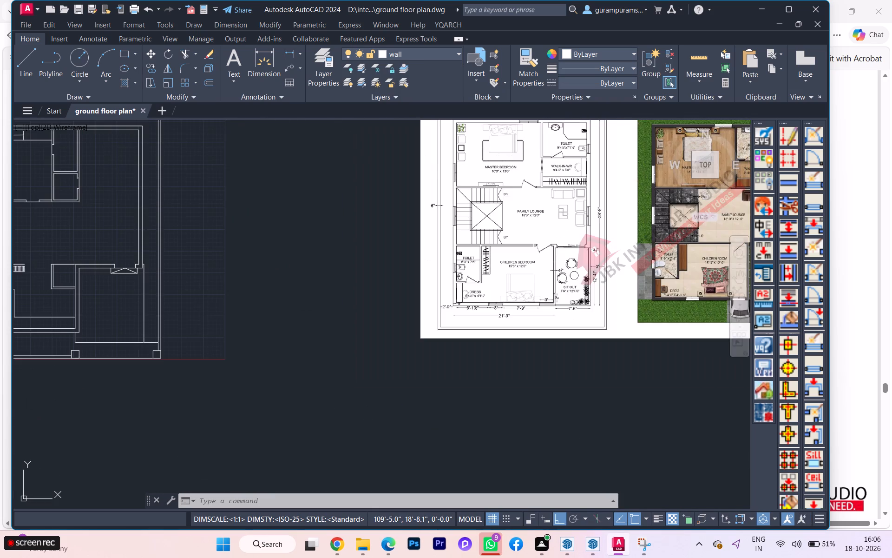
scroll(533, 262, up, 1)
scroll(533, 262, down, 2)
scroll(560, 184, up, 1)
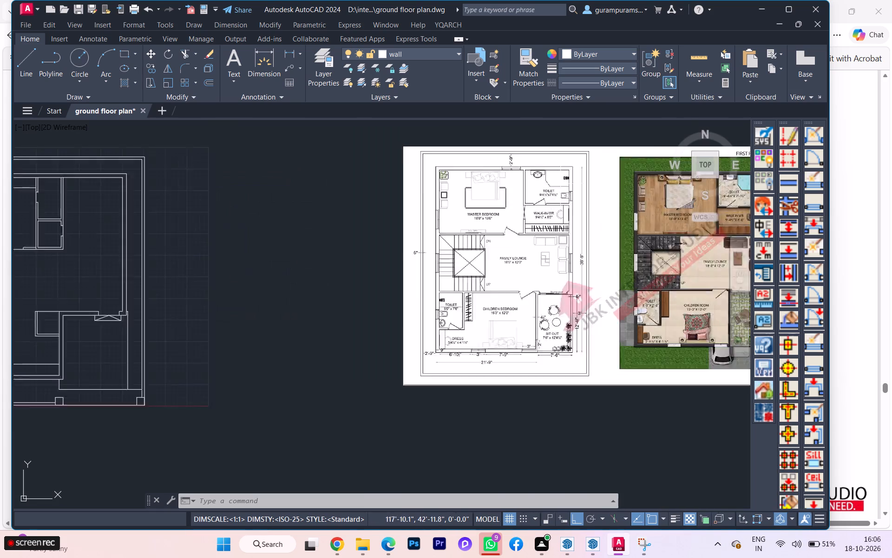
scroll(560, 184, up, 1)
scroll(560, 184, down, 1)
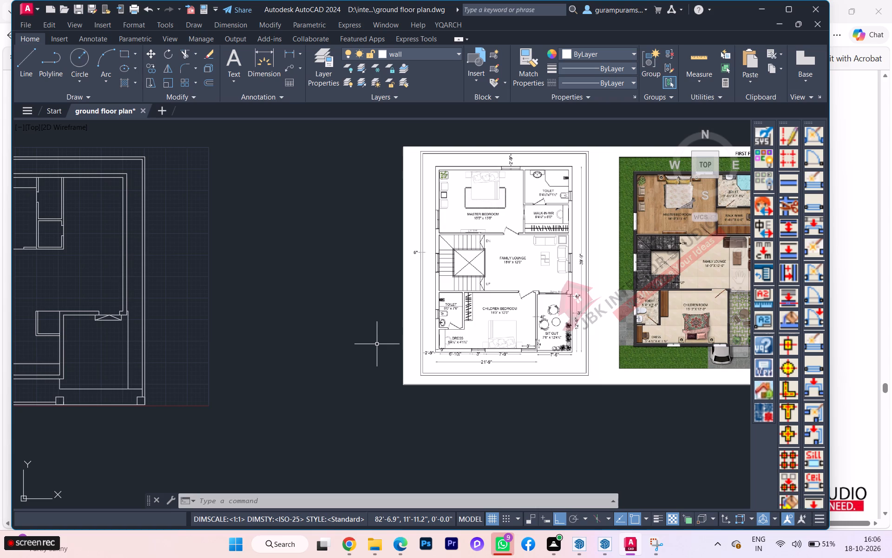
scroll(448, 279, down, 1)
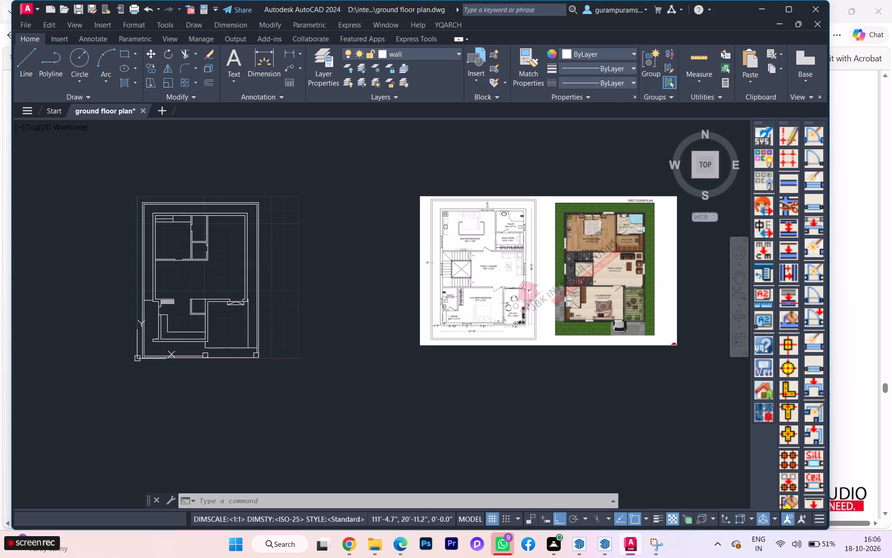
scroll(557, 276, up, 3)
scroll(606, 279, down, 1)
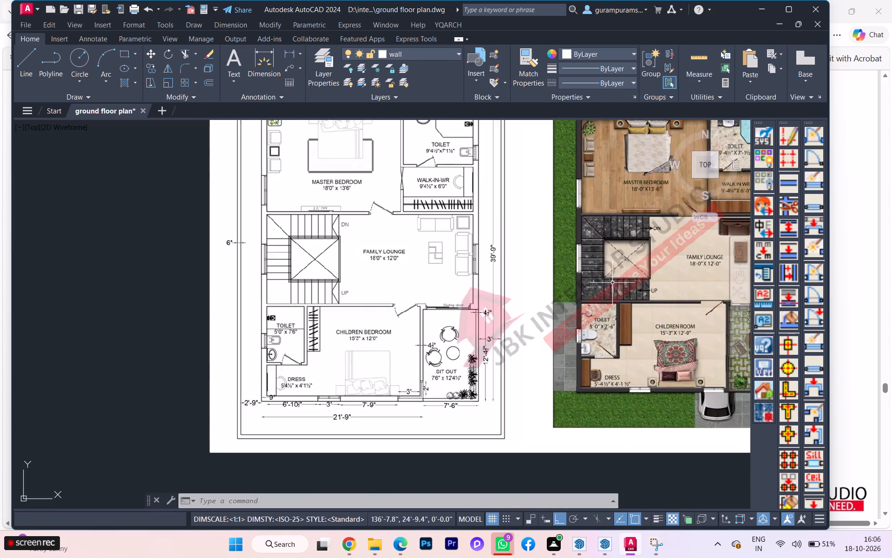
scroll(612, 283, down, 1)
scroll(535, 194, up, 1)
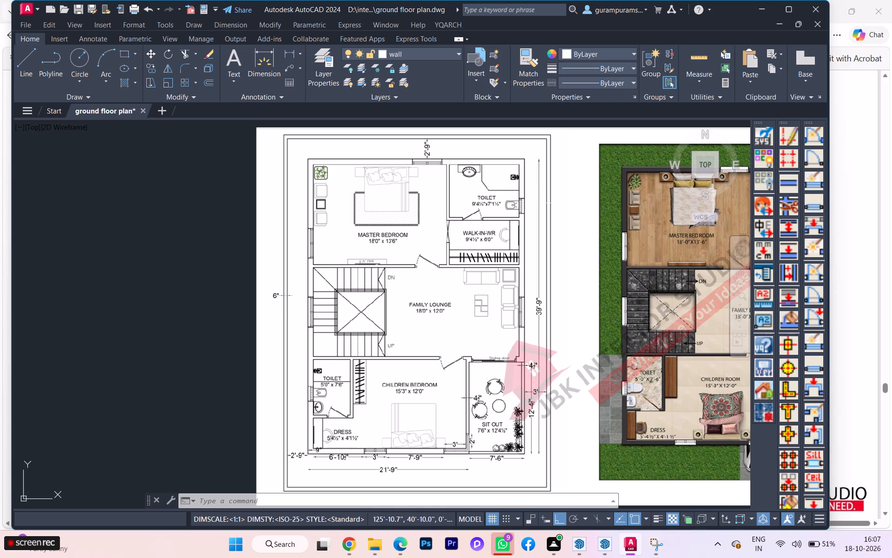
scroll(633, 224, down, 1)
scroll(506, 180, up, 2)
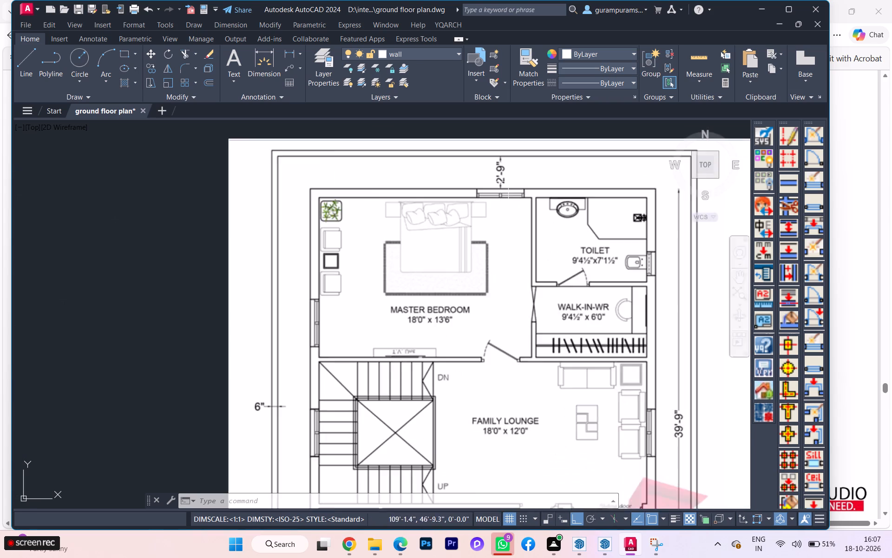
scroll(519, 188, down, 2)
scroll(564, 201, down, 1)
scroll(308, 226, up, 1)
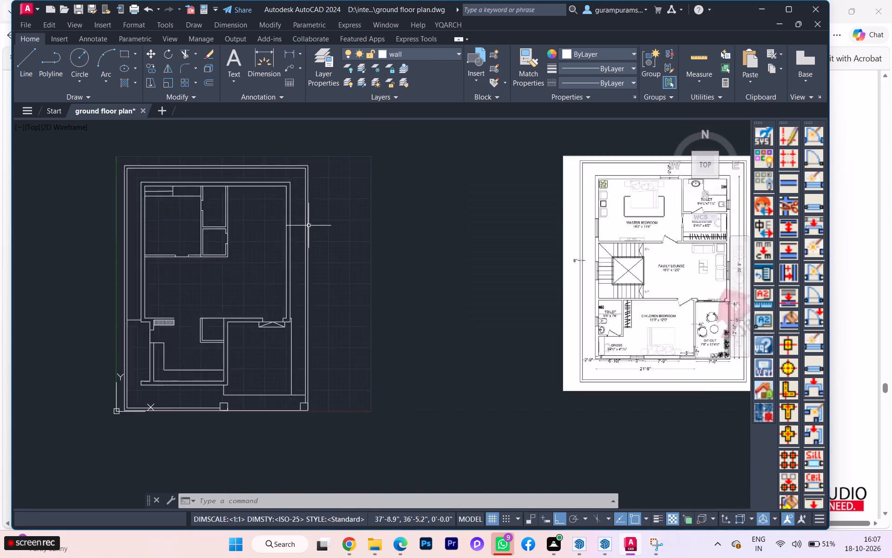
scroll(308, 226, up, 1)
scroll(309, 224, down, 1)
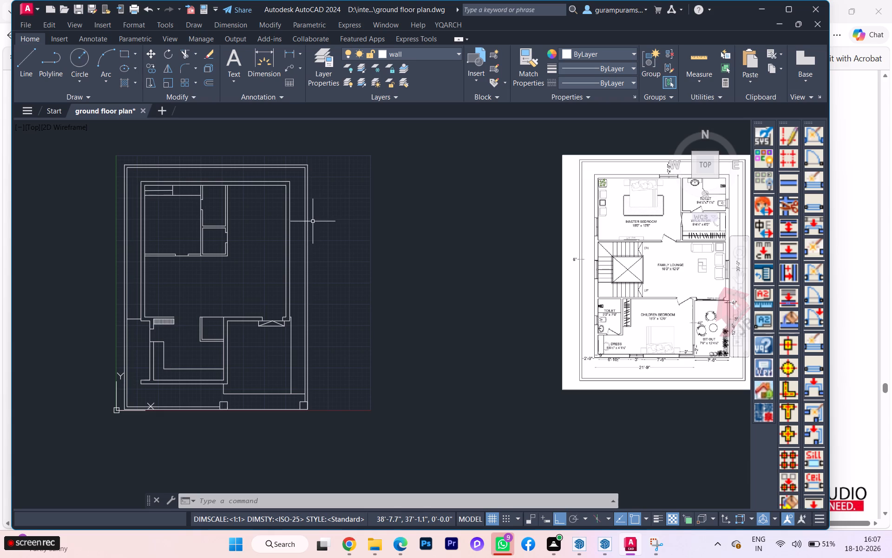
scroll(654, 214, up, 1)
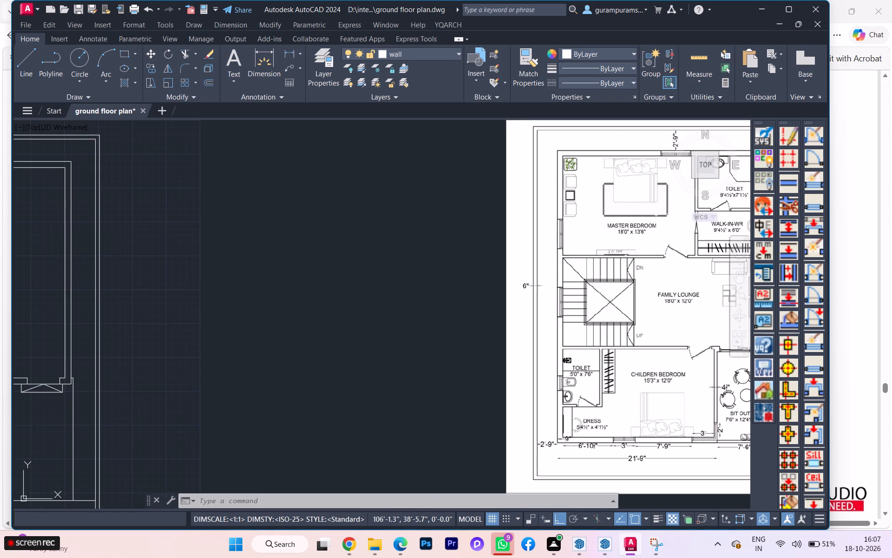
scroll(656, 214, down, 1)
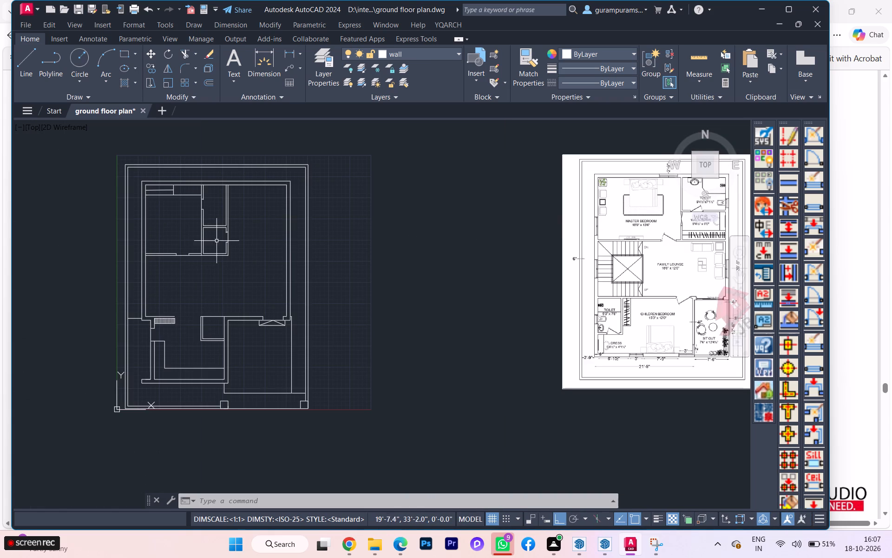
scroll(688, 325, up, 1)
scroll(682, 325, down, 1)
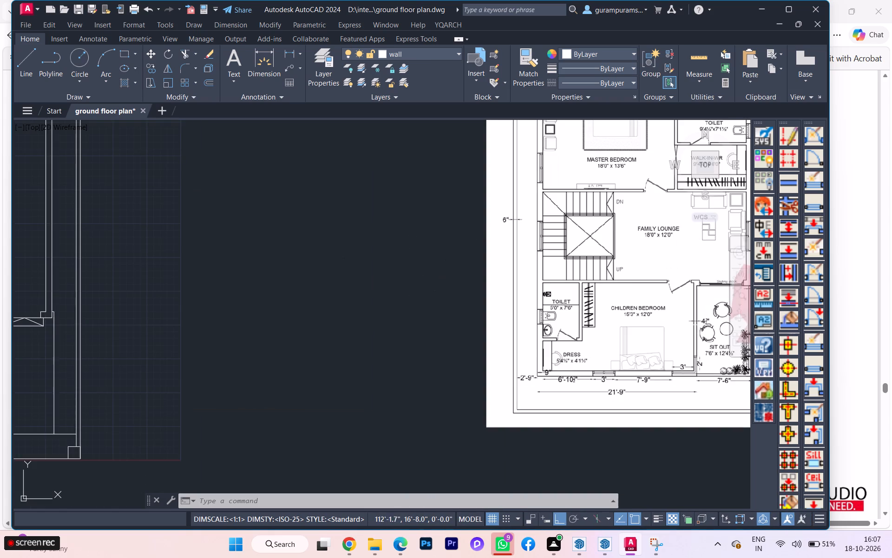
middle_drag(681, 325, 588, 325)
scroll(611, 319, up, 1)
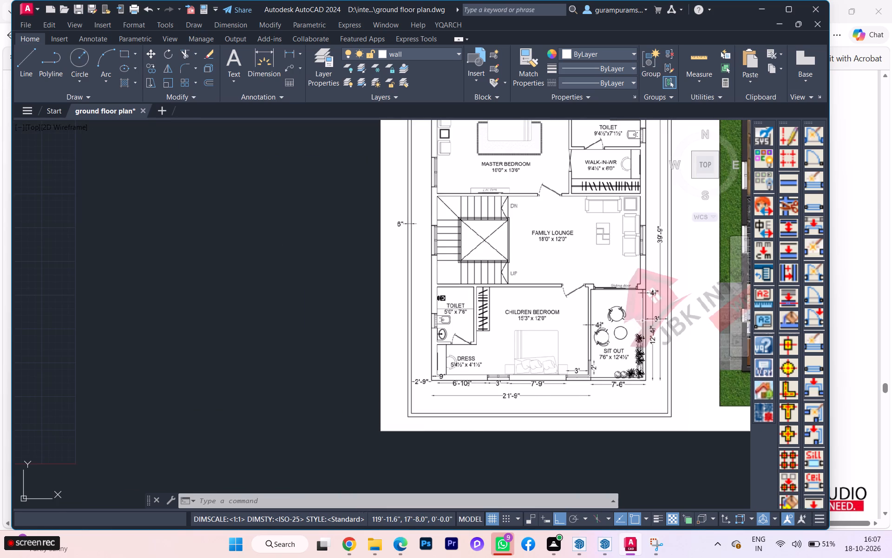
scroll(642, 321, down, 2)
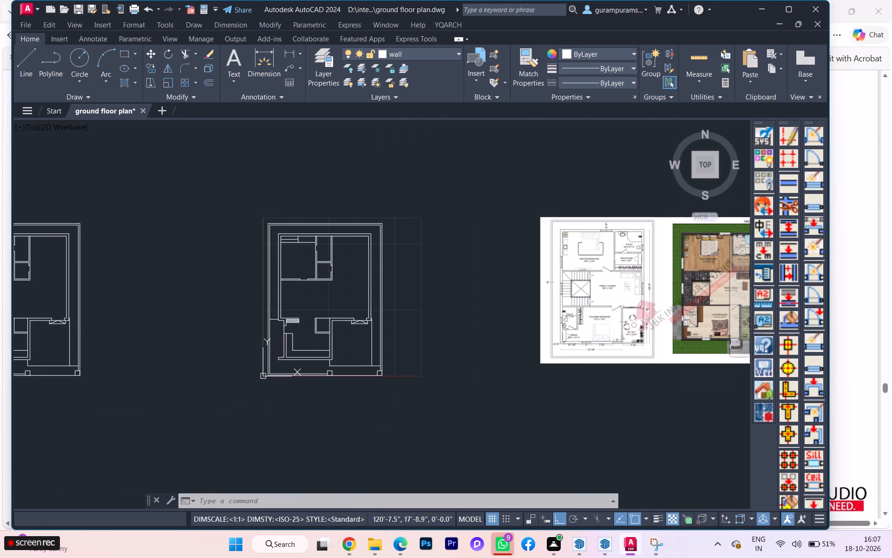
scroll(361, 325, up, 1)
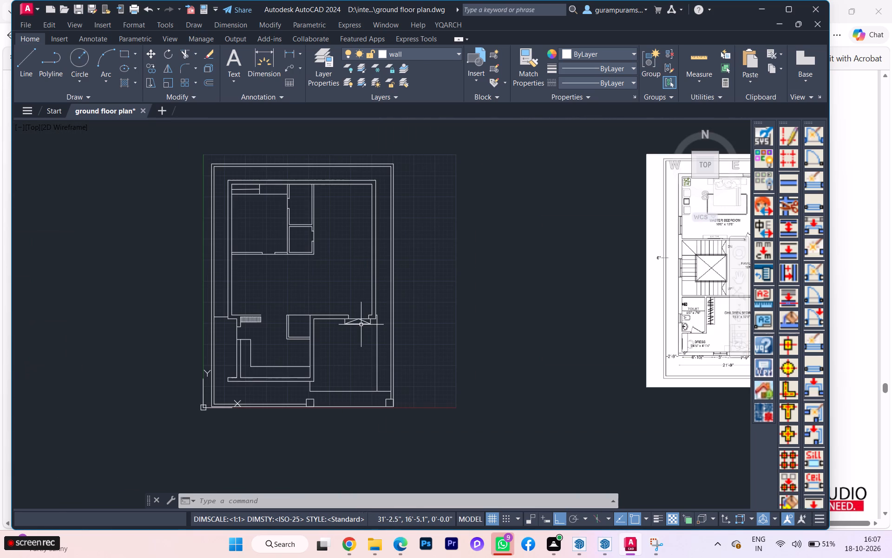
scroll(361, 325, down, 1)
scroll(361, 325, up, 2)
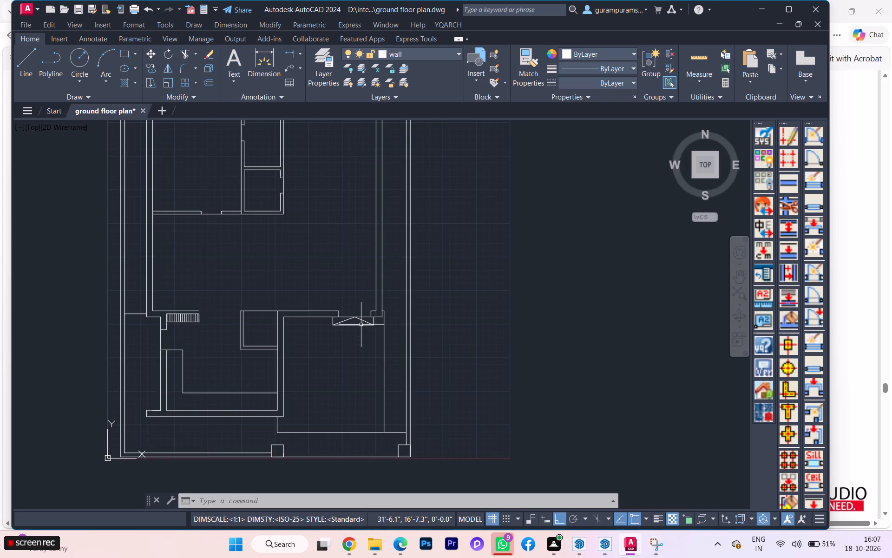
scroll(361, 325, down, 2)
scroll(548, 291, up, 1)
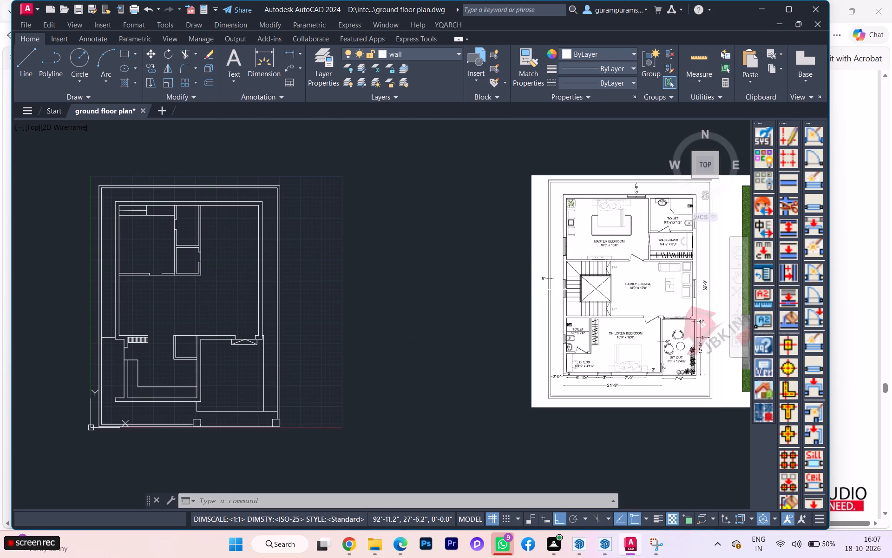
scroll(570, 290, down, 1)
scroll(605, 264, up, 1)
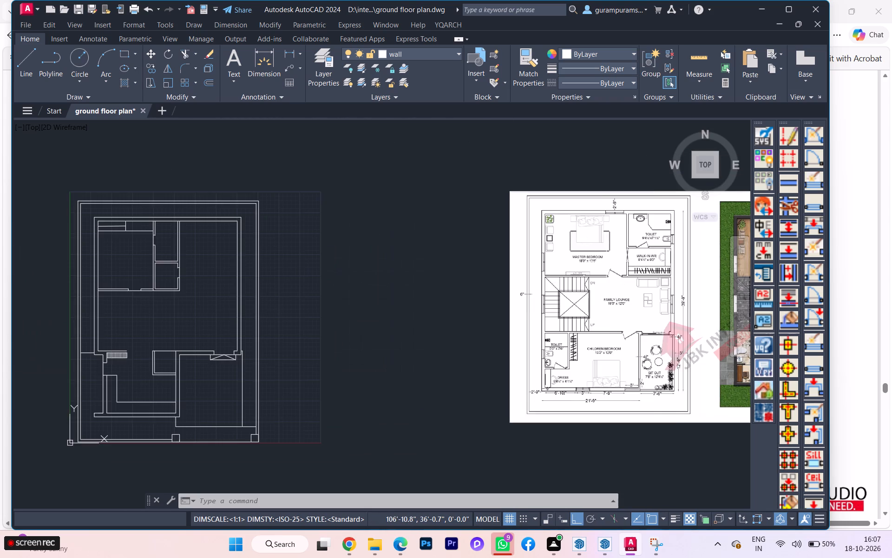
scroll(606, 262, up, 1)
scroll(588, 275, down, 1)
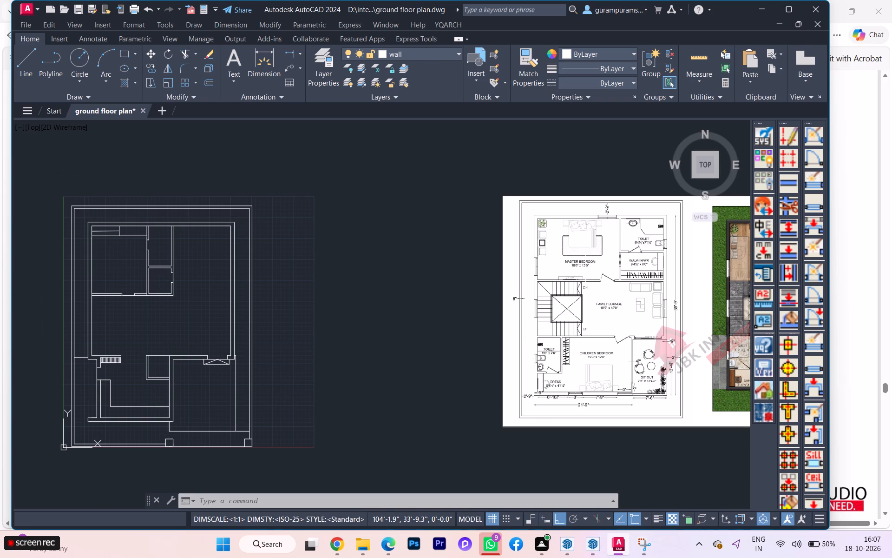
Ungroup the floor plan at the origin with the UNGROUP command.
scroll(585, 278, down, 1)
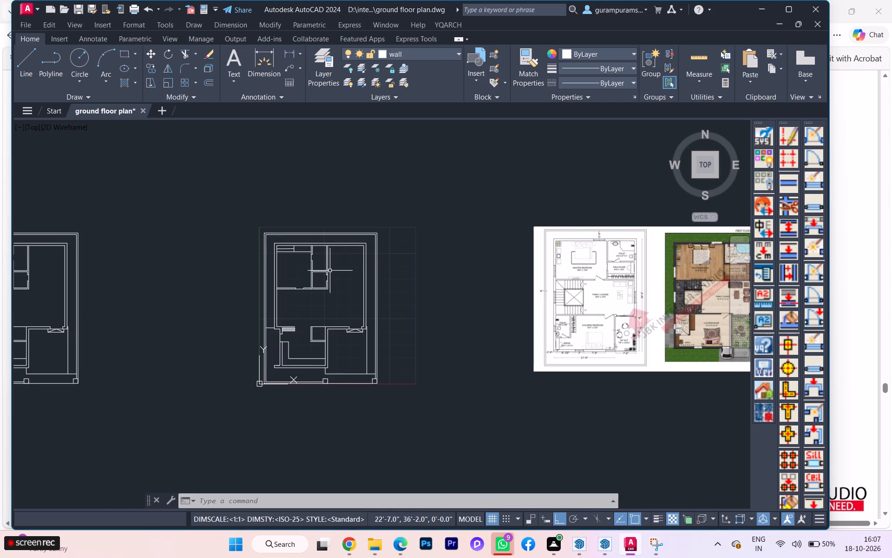
scroll(331, 271, down, 1)
scroll(332, 271, up, 2)
click(321, 298)
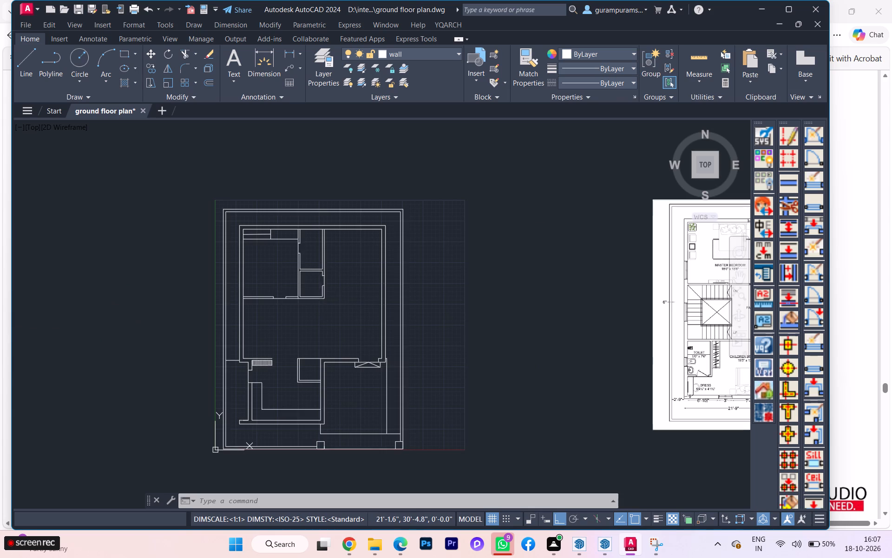
click(314, 294)
double_click(298, 301)
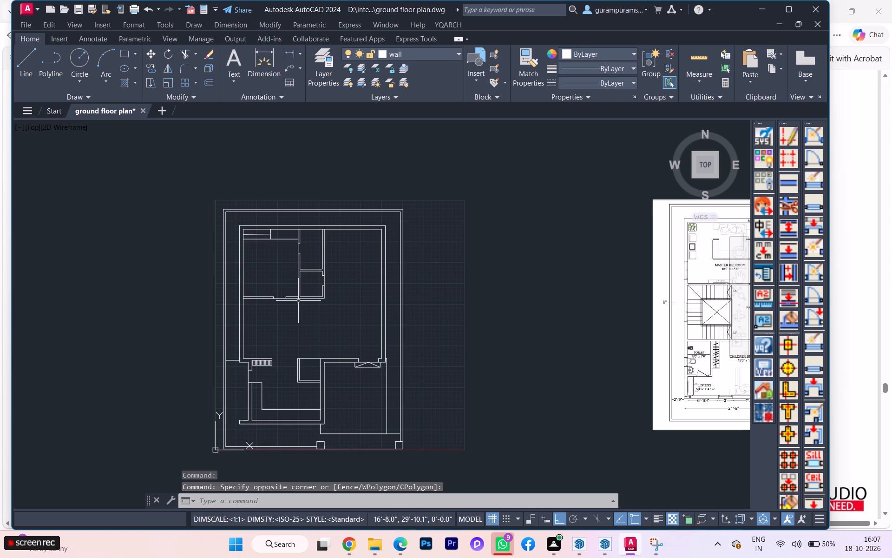
click(300, 297)
key(u)
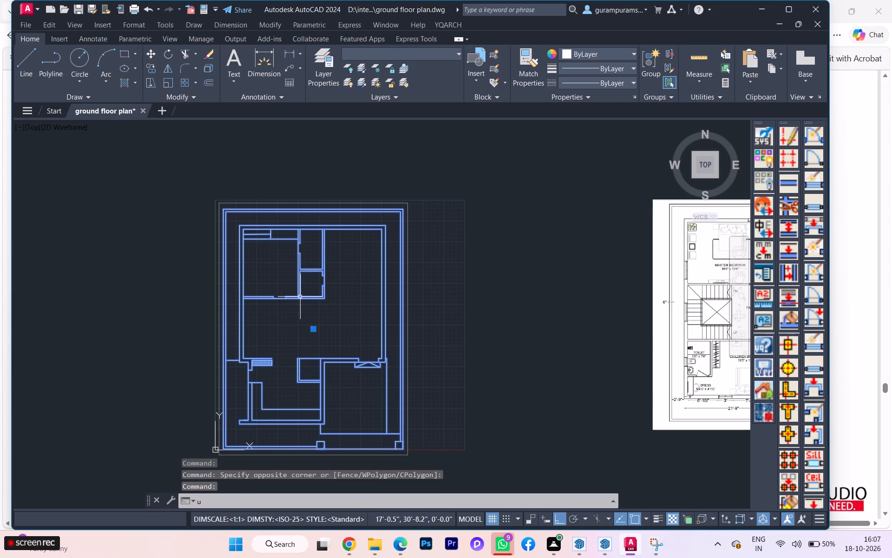
key(n)
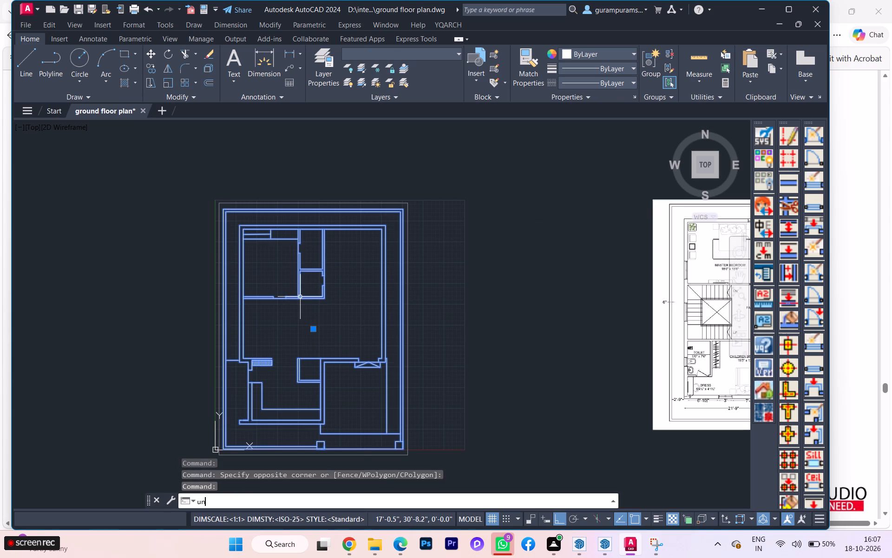
click(213, 403)
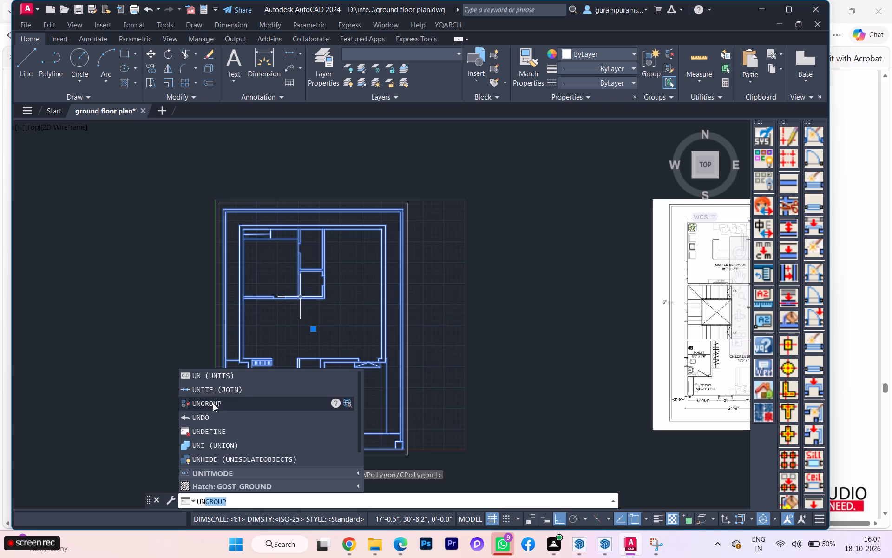
key(Escape)
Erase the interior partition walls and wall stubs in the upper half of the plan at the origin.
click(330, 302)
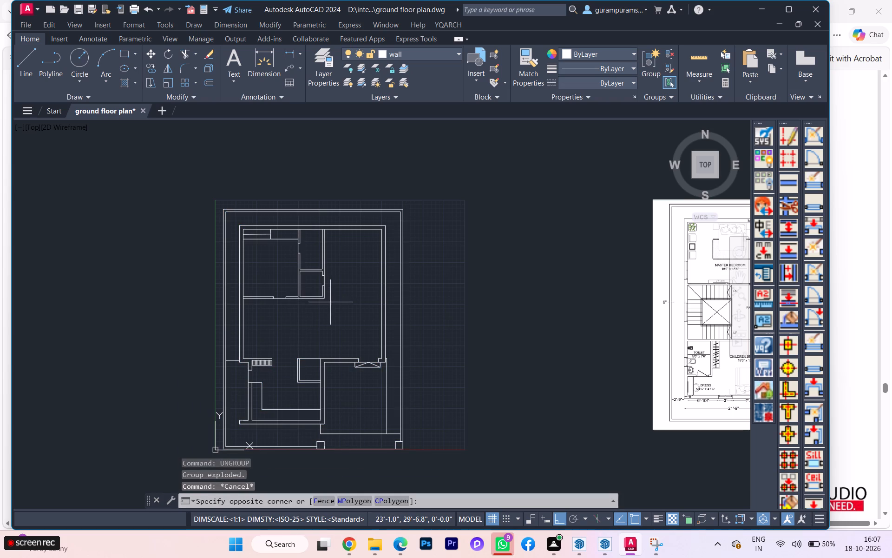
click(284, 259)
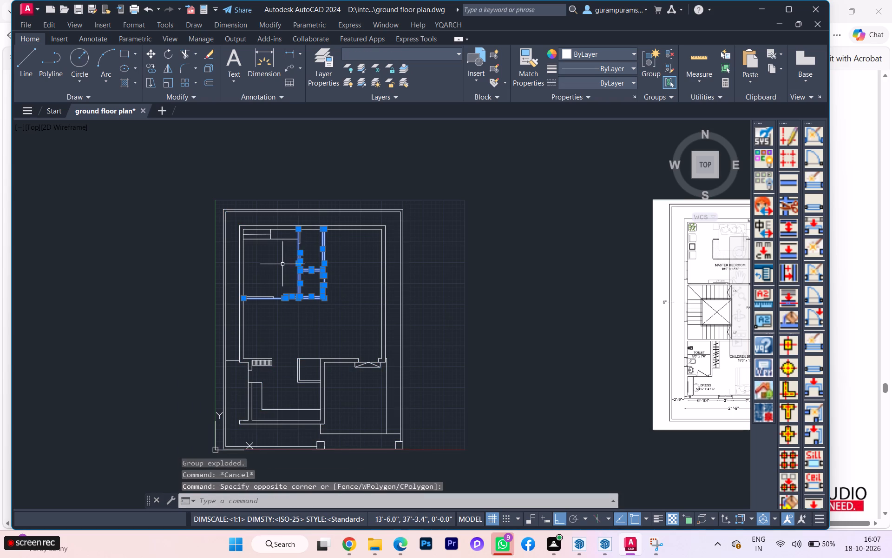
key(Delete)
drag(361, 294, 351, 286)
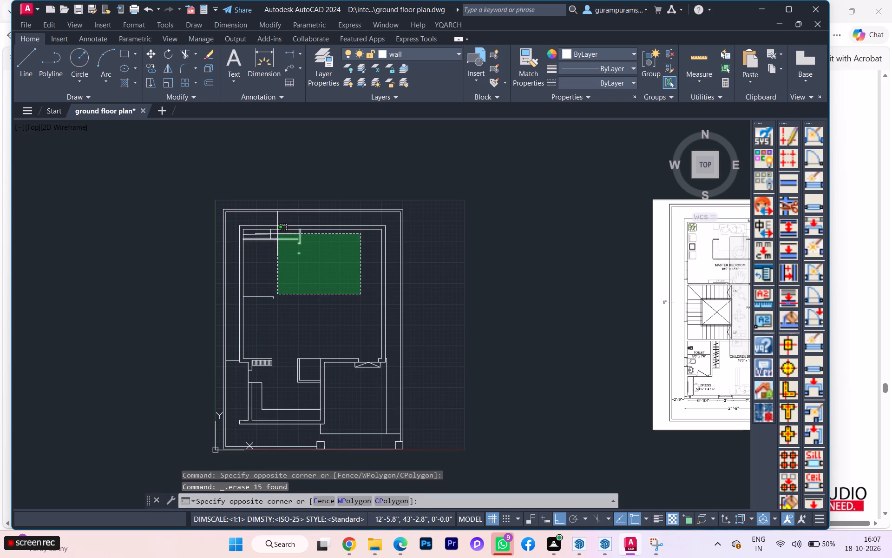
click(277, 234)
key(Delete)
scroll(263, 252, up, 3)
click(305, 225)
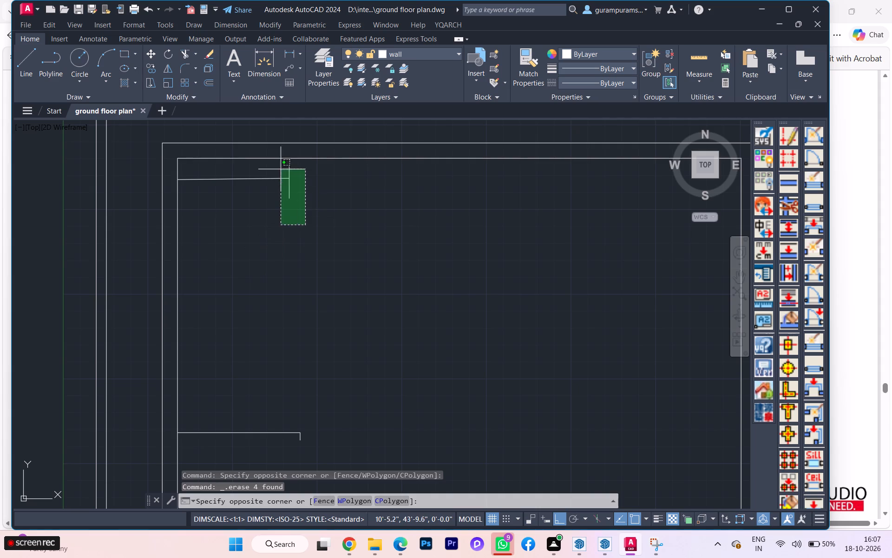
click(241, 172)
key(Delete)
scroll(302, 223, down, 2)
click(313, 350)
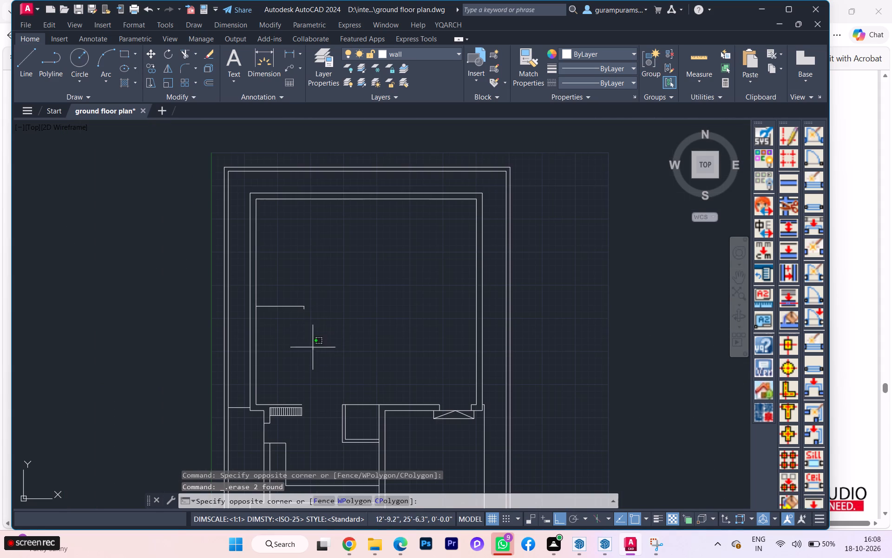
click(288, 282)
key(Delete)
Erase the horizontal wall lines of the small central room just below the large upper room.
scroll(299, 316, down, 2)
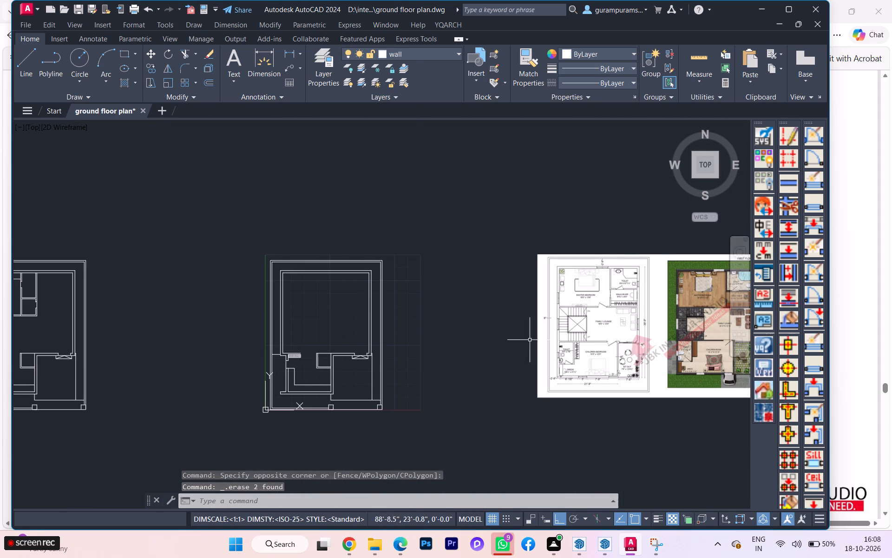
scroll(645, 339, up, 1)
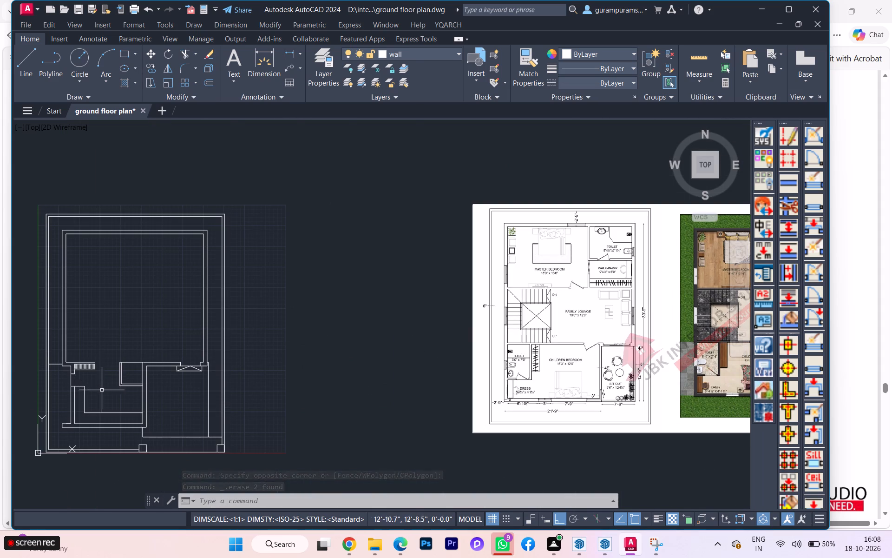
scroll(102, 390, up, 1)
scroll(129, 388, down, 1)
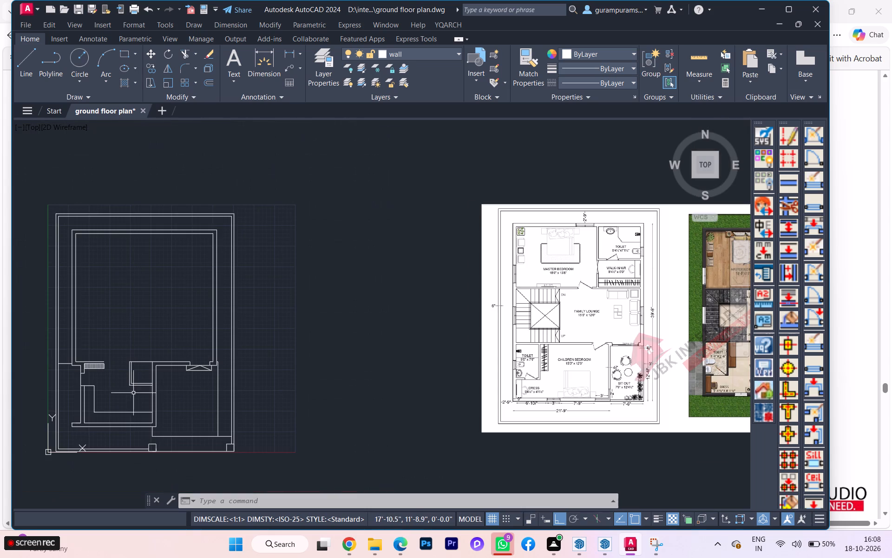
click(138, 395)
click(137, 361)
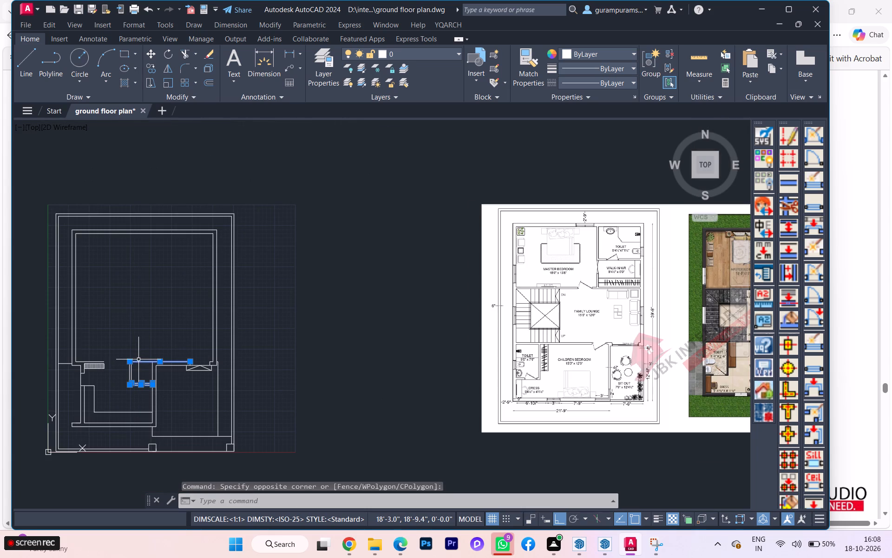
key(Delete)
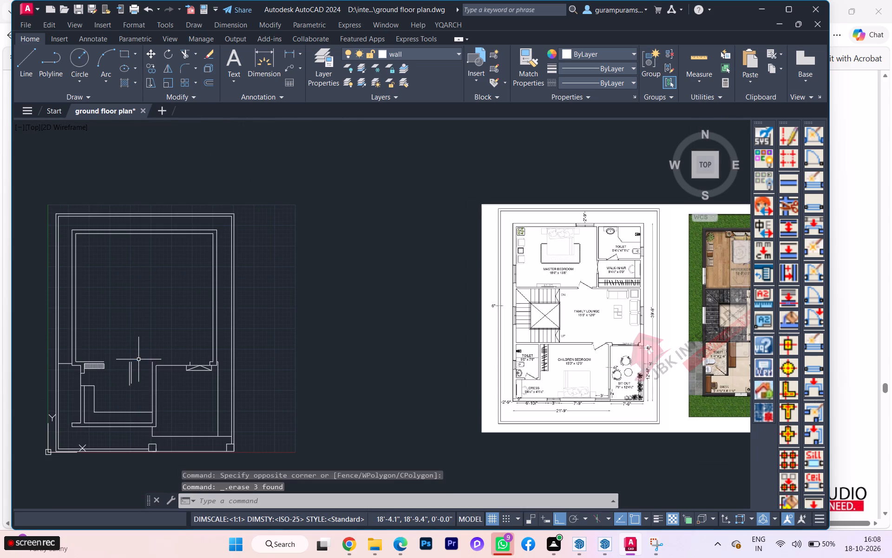
Compare the remaining walls of the plan at the origin with the first floor reference image.
scroll(165, 379, down, 1)
scroll(165, 379, up, 1)
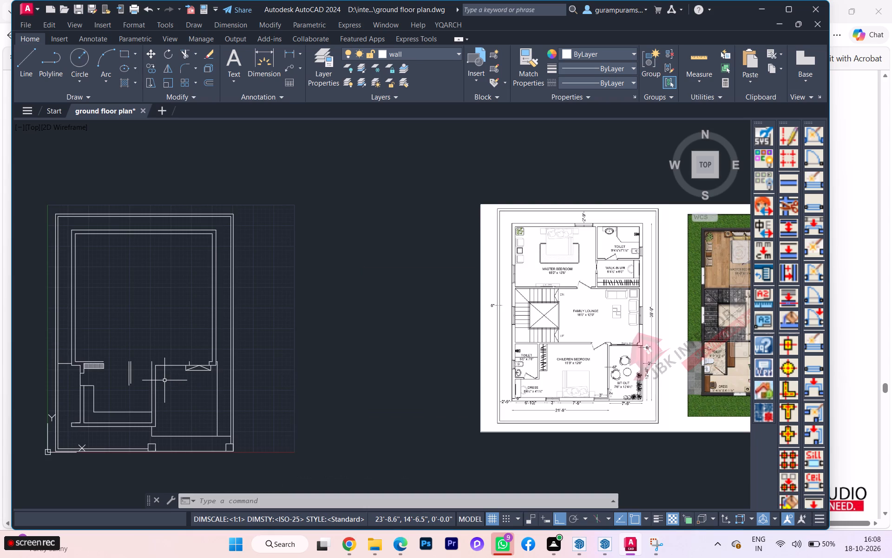
scroll(164, 380, down, 1)
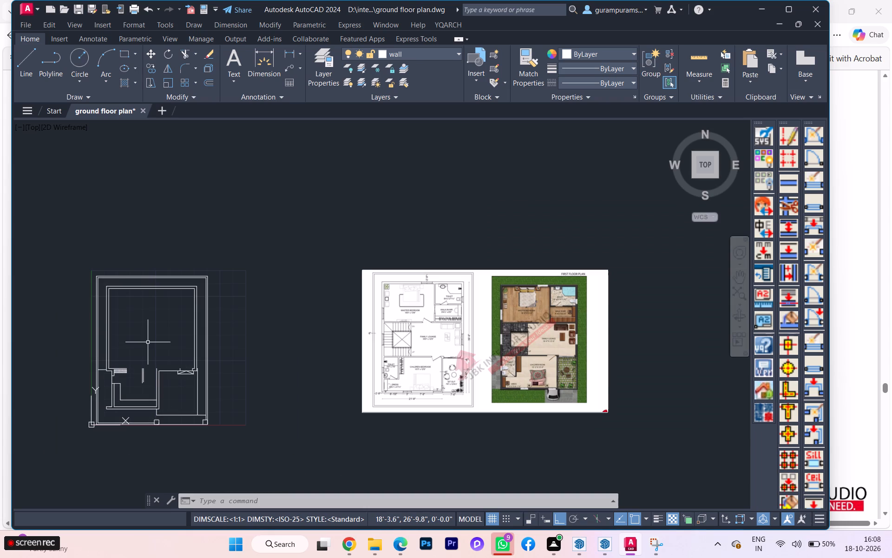
scroll(148, 342, up, 1)
scroll(156, 338, down, 1)
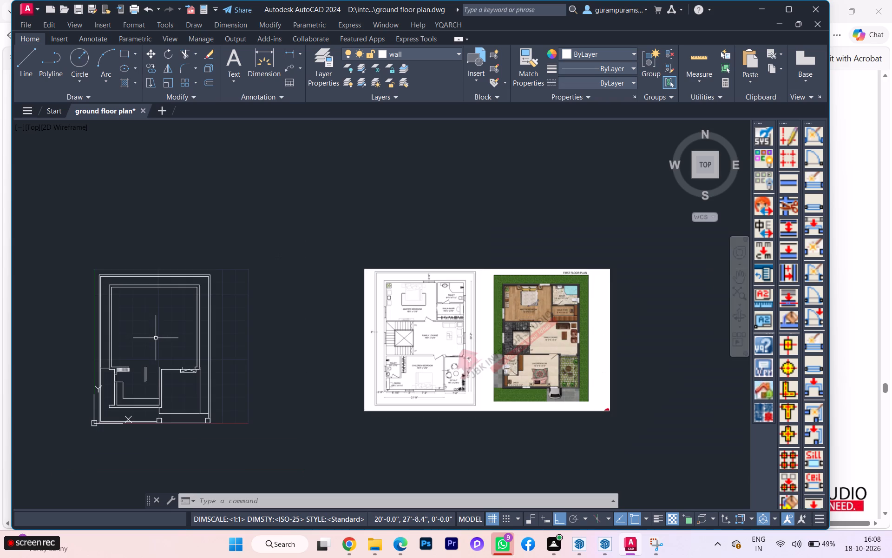
scroll(156, 338, up, 1)
scroll(182, 318, down, 1)
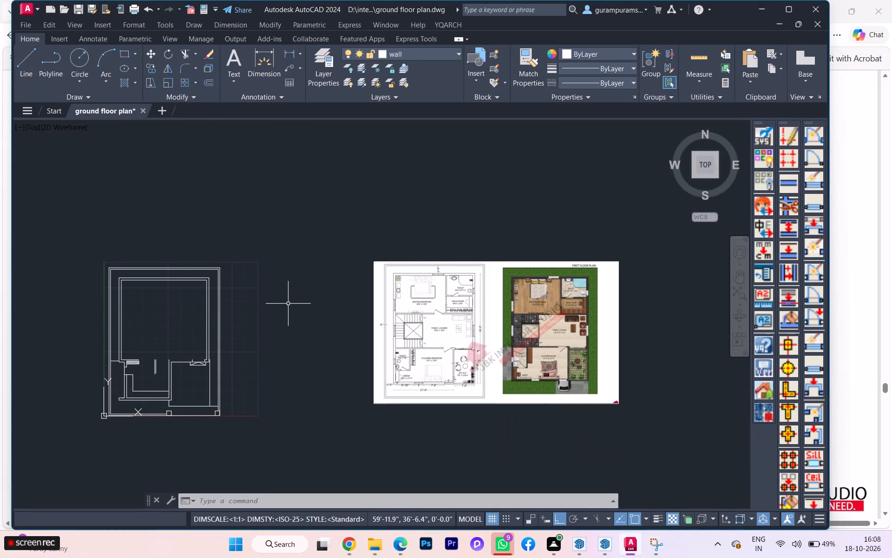
scroll(312, 302, up, 1)
scroll(313, 302, down, 1)
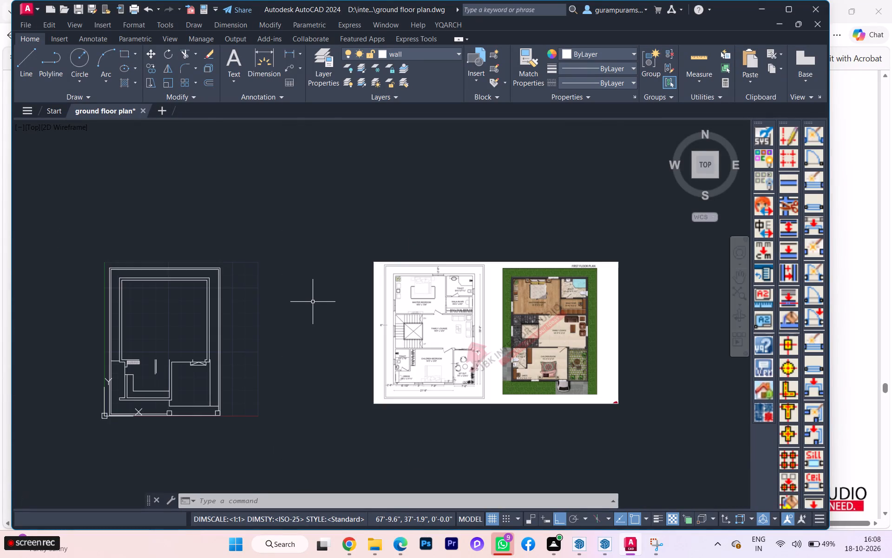
scroll(313, 302, up, 1)
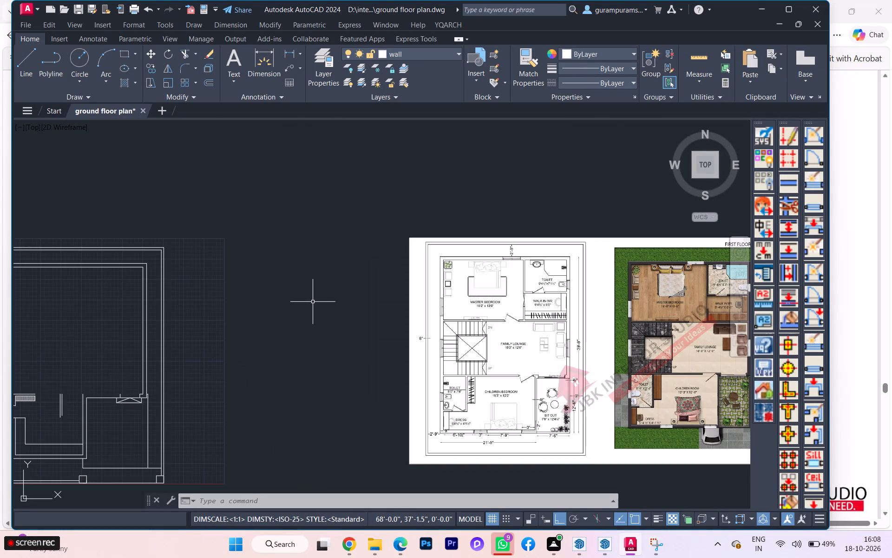
scroll(313, 302, down, 1)
scroll(173, 400, up, 1)
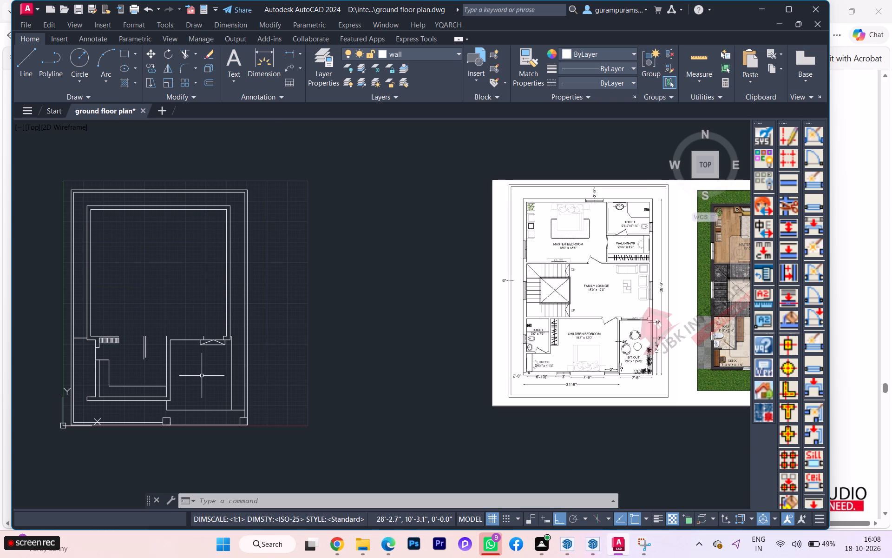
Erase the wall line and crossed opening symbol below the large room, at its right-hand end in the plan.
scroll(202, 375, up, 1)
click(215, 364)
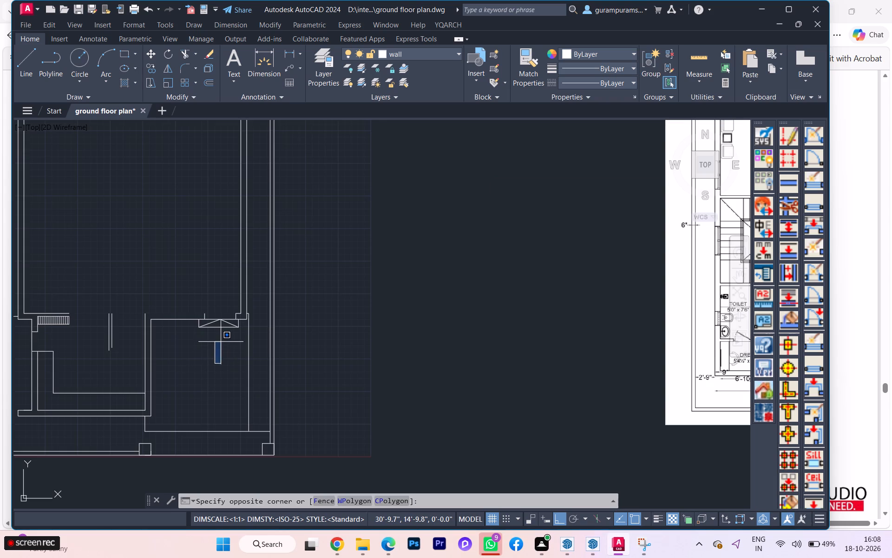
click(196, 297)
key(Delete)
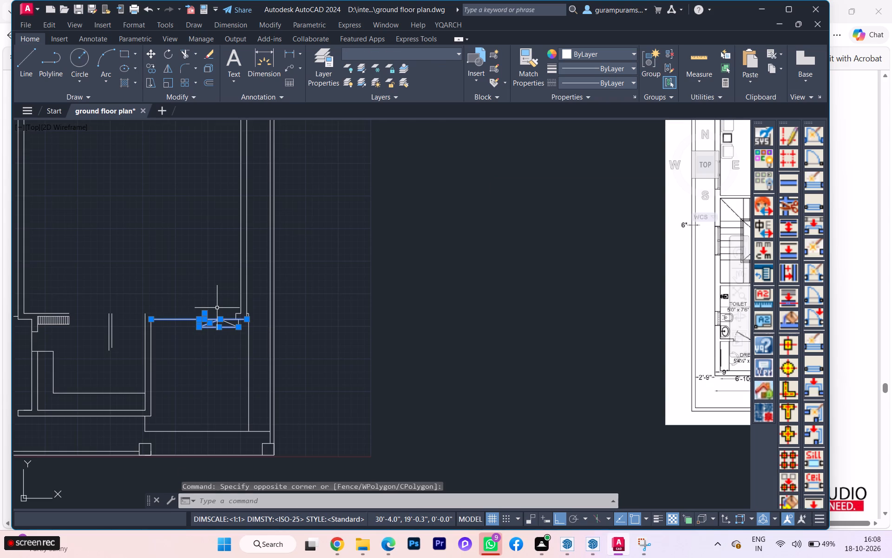
Erase all the remaining walls of the plan at the origin, including its outer boundary.
scroll(252, 314, down, 2)
click(289, 392)
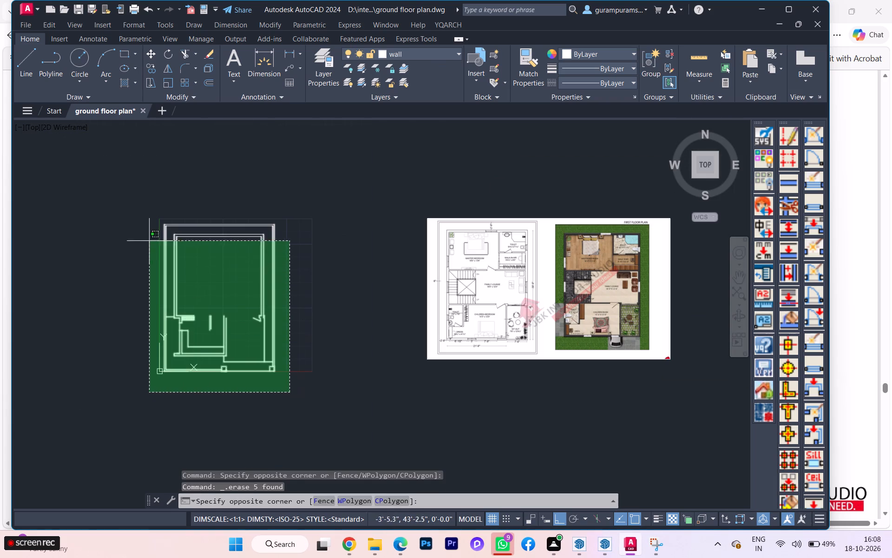
click(149, 219)
key(Delete)
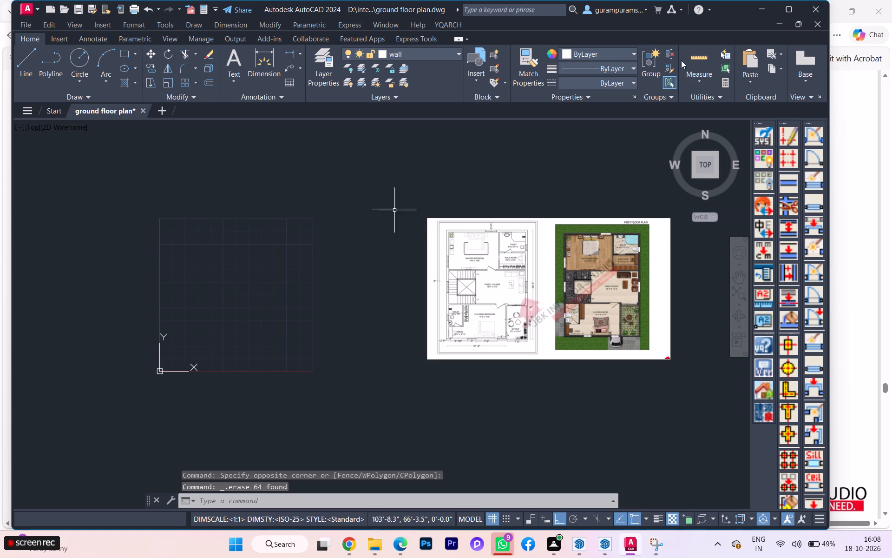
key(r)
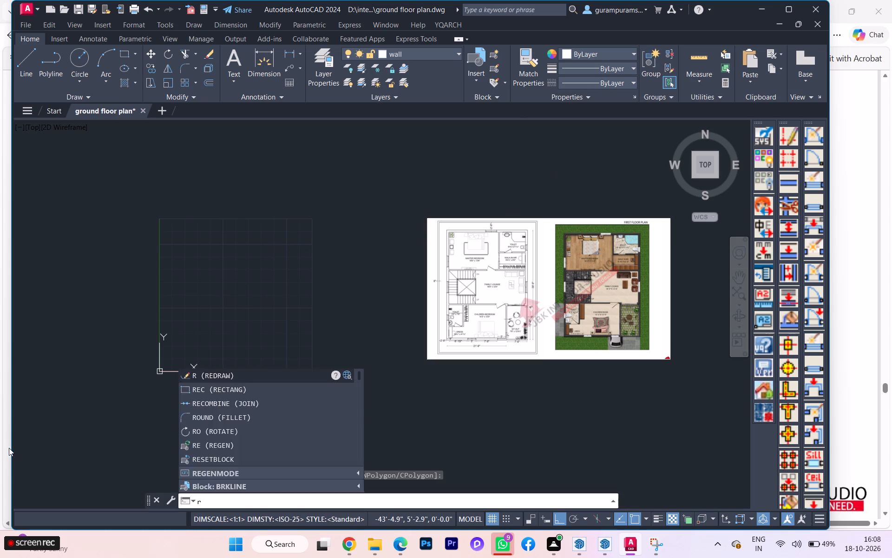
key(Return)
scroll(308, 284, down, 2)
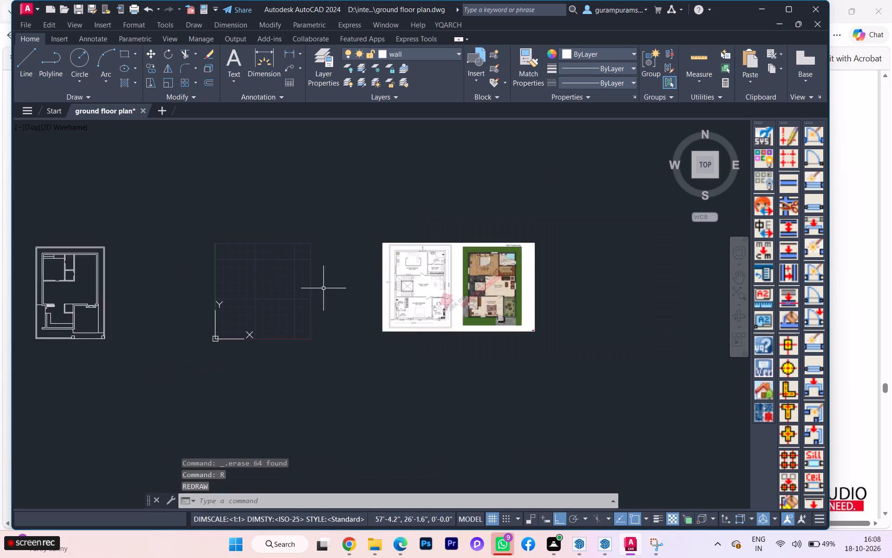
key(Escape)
Examine the room layout and dimensions in the first floor reference image beside the empty area at the origin.
scroll(198, 299, up, 4)
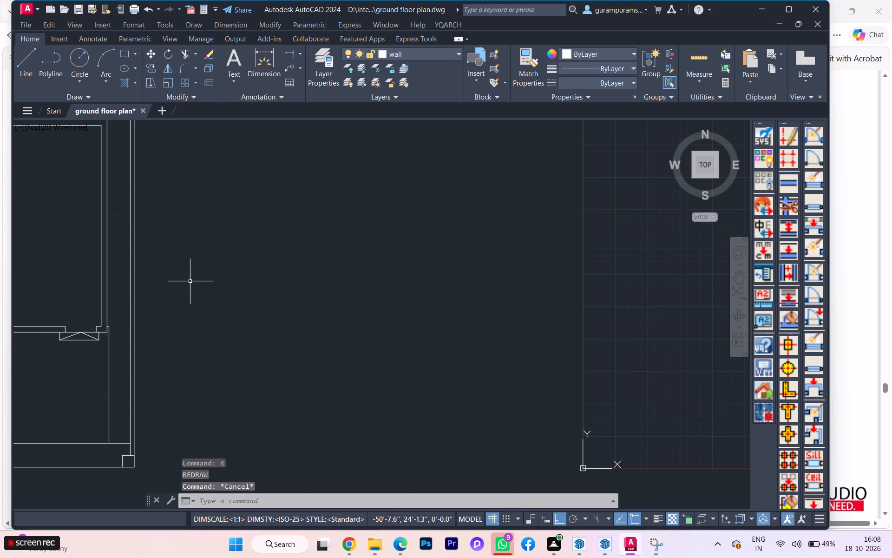
scroll(190, 281, down, 2)
scroll(268, 286, down, 1)
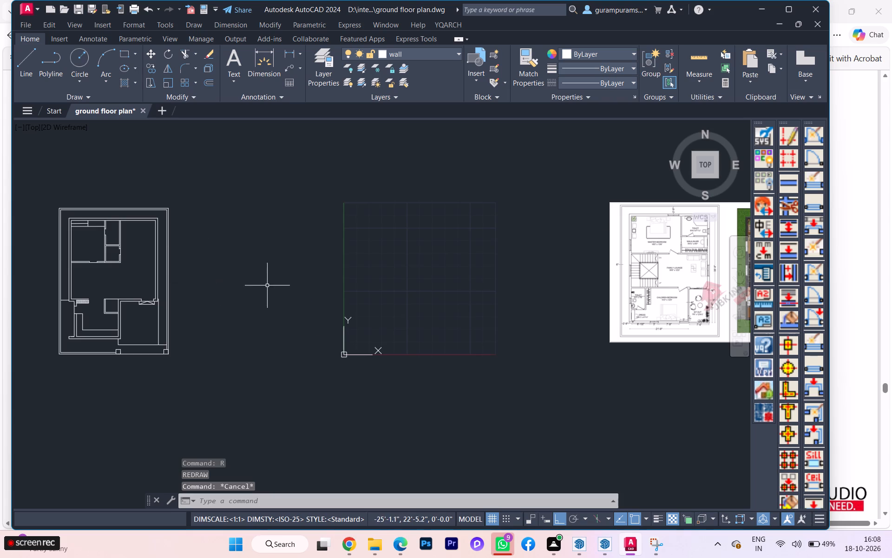
scroll(501, 277, up, 2)
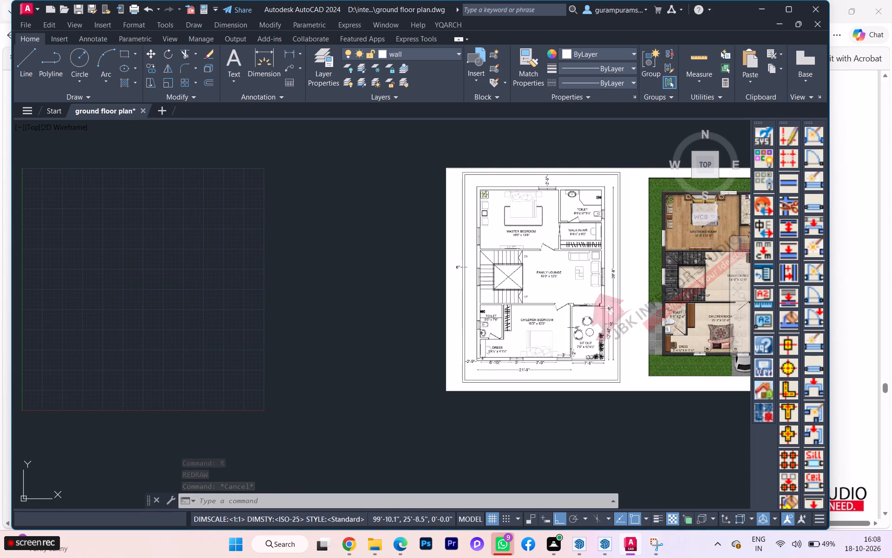
scroll(493, 297, up, 1)
scroll(493, 297, down, 1)
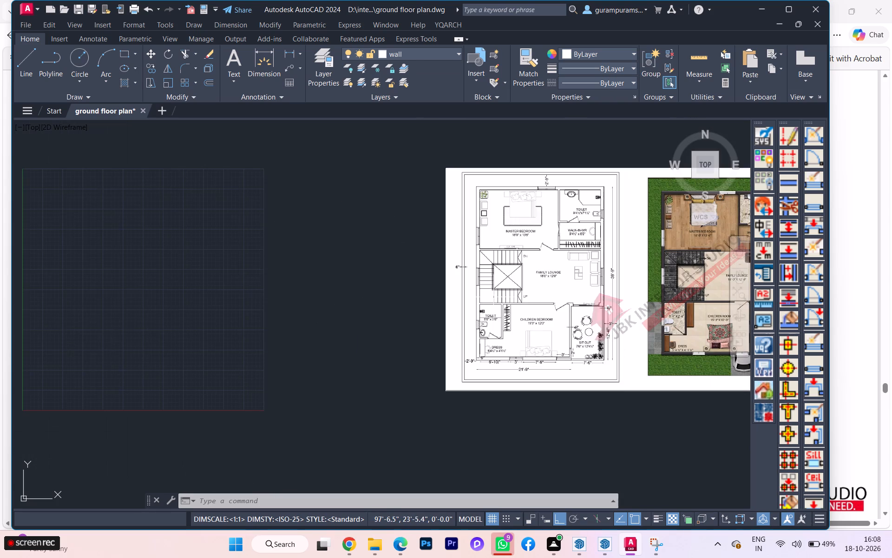
scroll(493, 297, down, 1)
scroll(493, 277, up, 1)
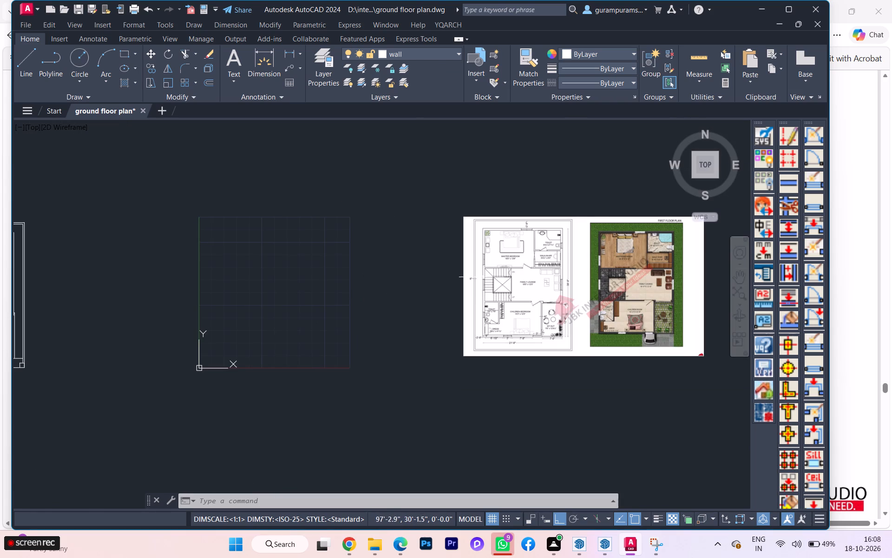
scroll(493, 277, up, 1)
scroll(493, 277, down, 2)
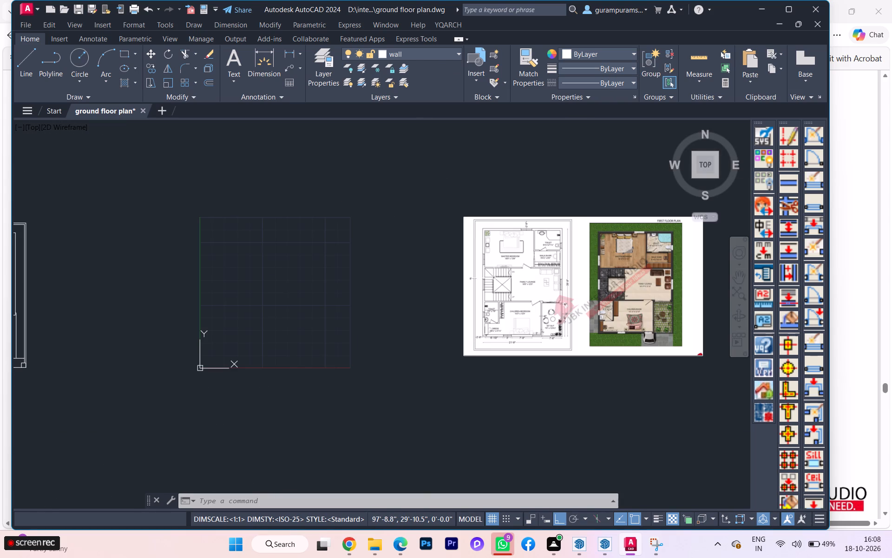
scroll(206, 221, up, 1)
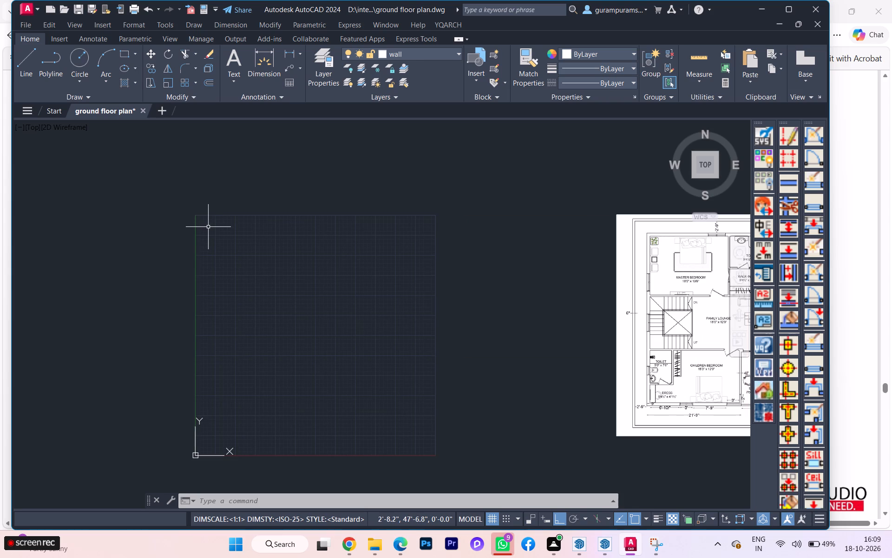
Draw a vertical construction line with XLINE about 2'-8" from the origin along X.
text(xl)
key(Return)
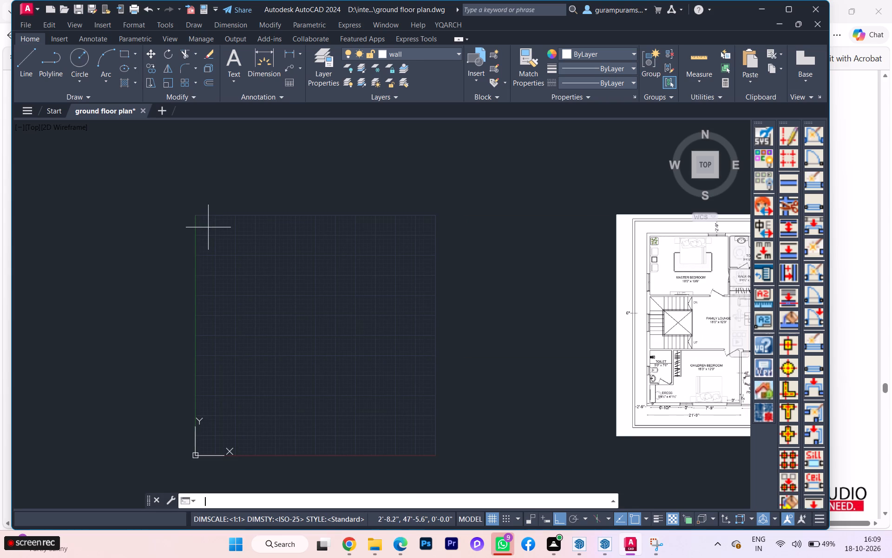
key(v)
key(Return)
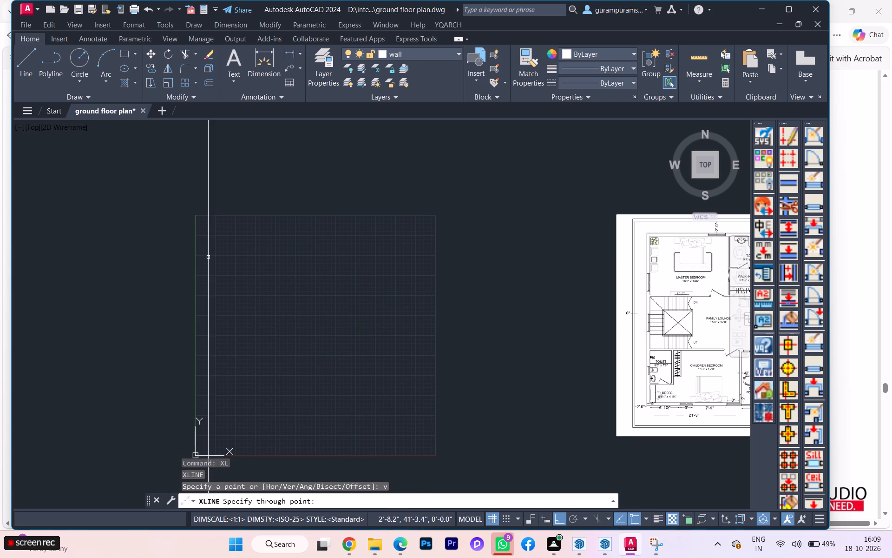
click(208, 257)
key(Escape)
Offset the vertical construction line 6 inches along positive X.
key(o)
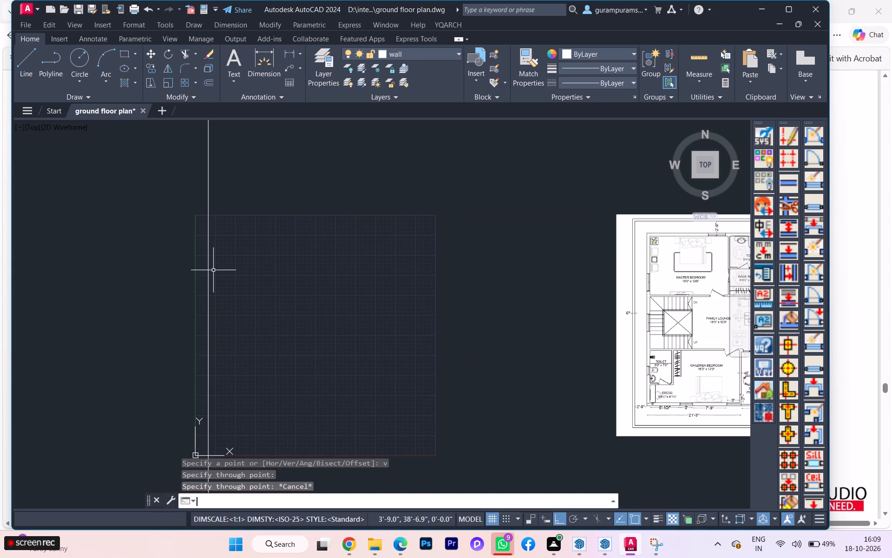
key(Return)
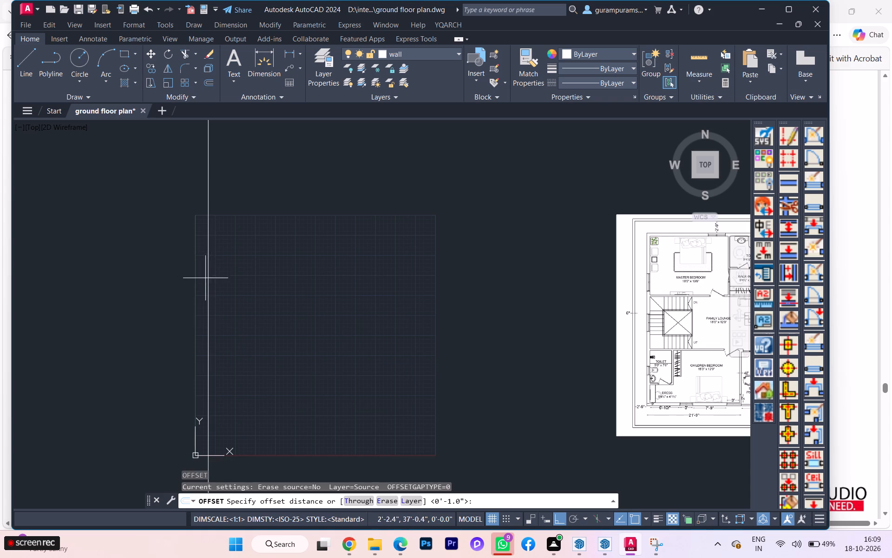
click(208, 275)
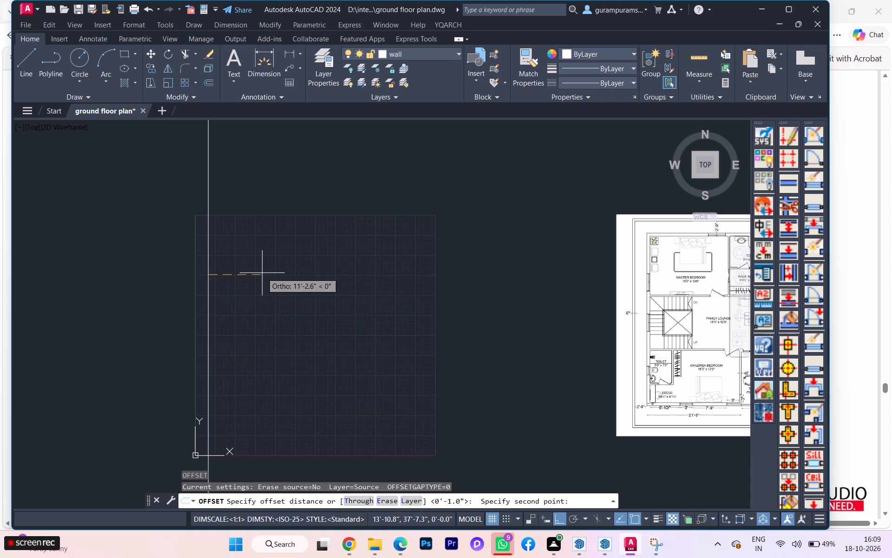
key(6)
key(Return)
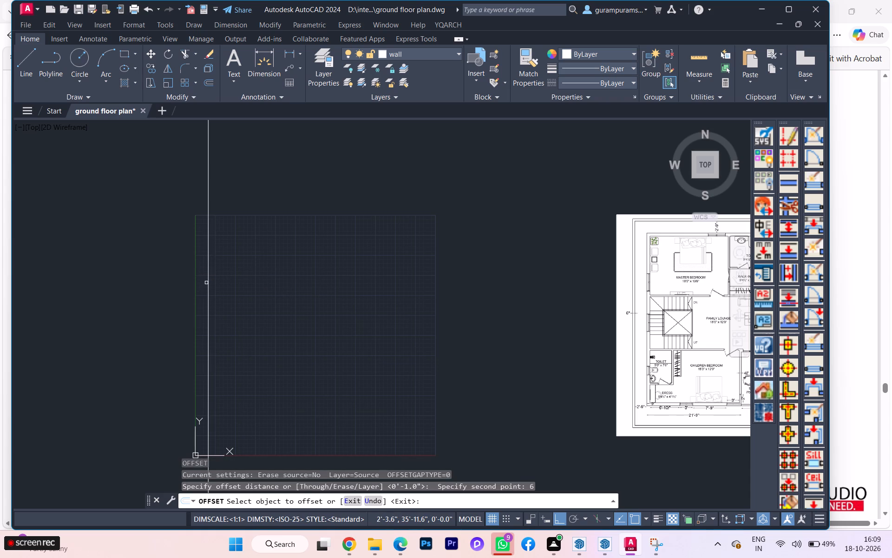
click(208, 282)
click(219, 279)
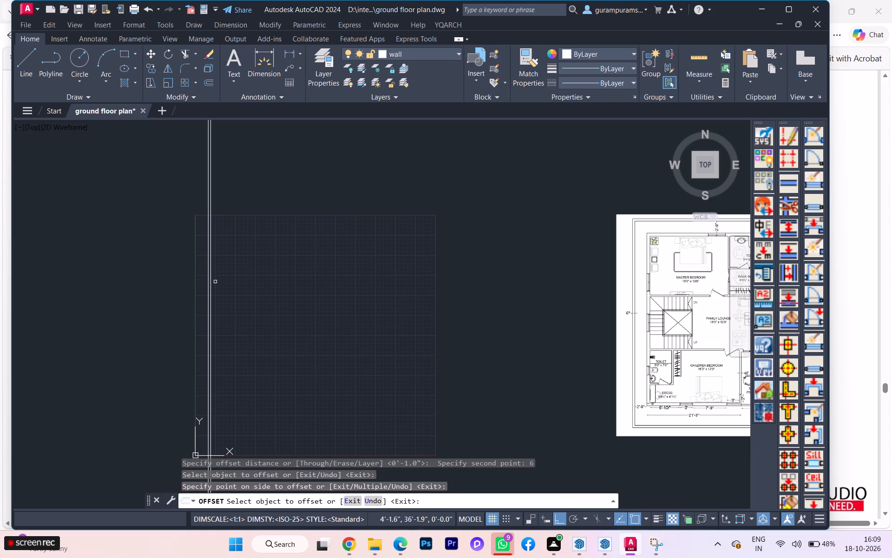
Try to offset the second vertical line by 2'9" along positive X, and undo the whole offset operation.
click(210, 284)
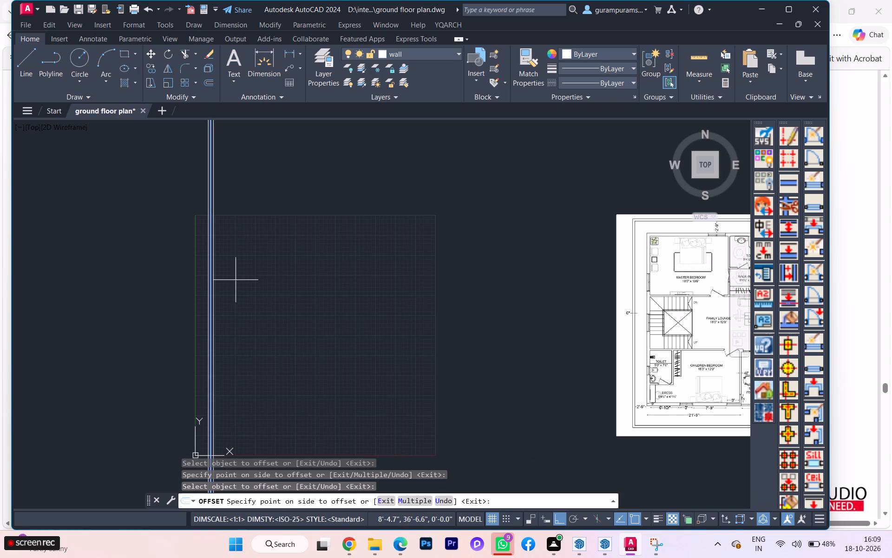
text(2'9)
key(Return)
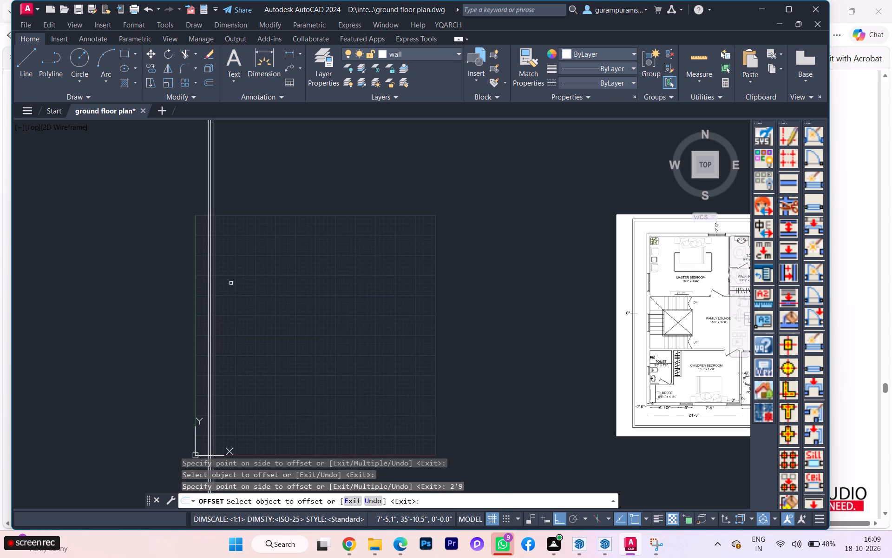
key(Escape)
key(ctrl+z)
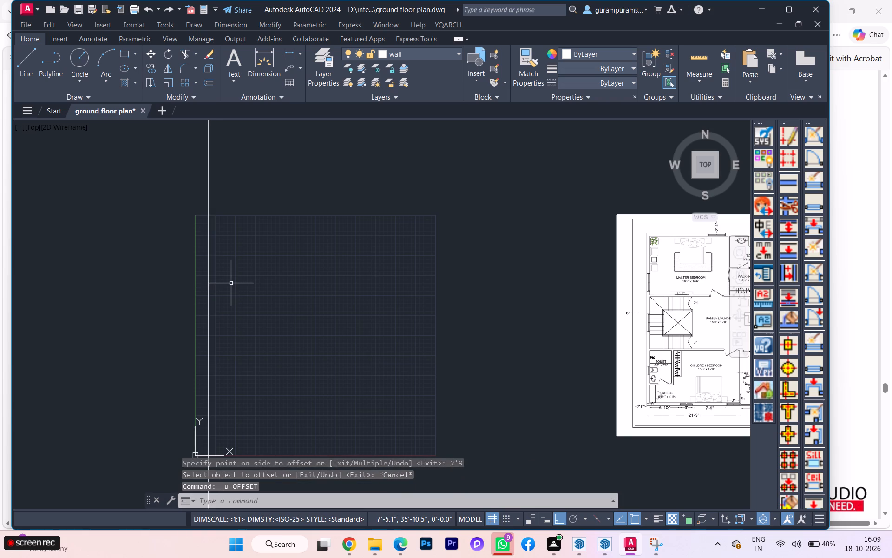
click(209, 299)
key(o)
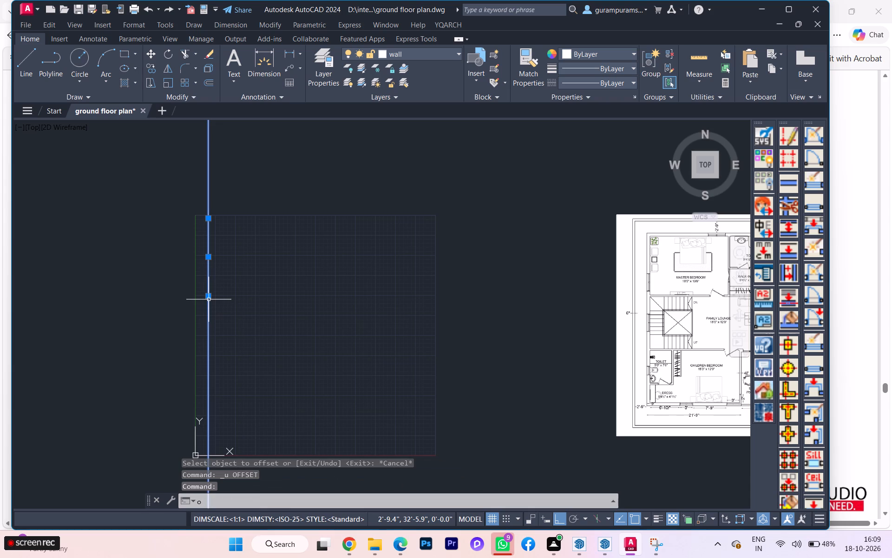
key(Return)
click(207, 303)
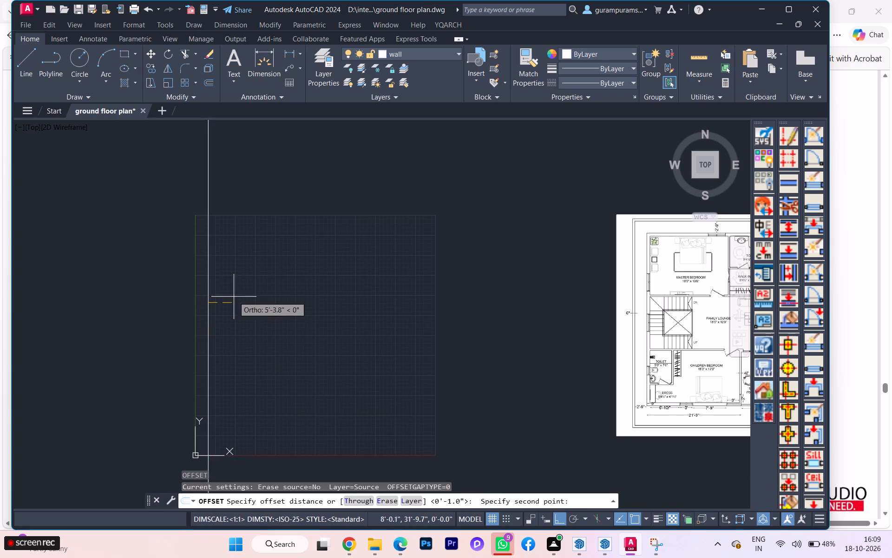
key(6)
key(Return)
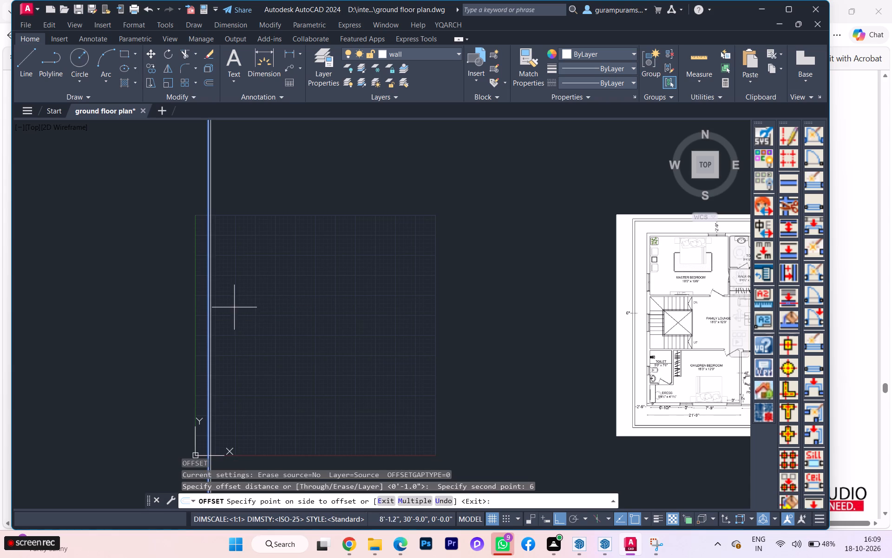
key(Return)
Offset the vertical construction line 6 inches along positive X to form the outer wall's thickness.
click(208, 309)
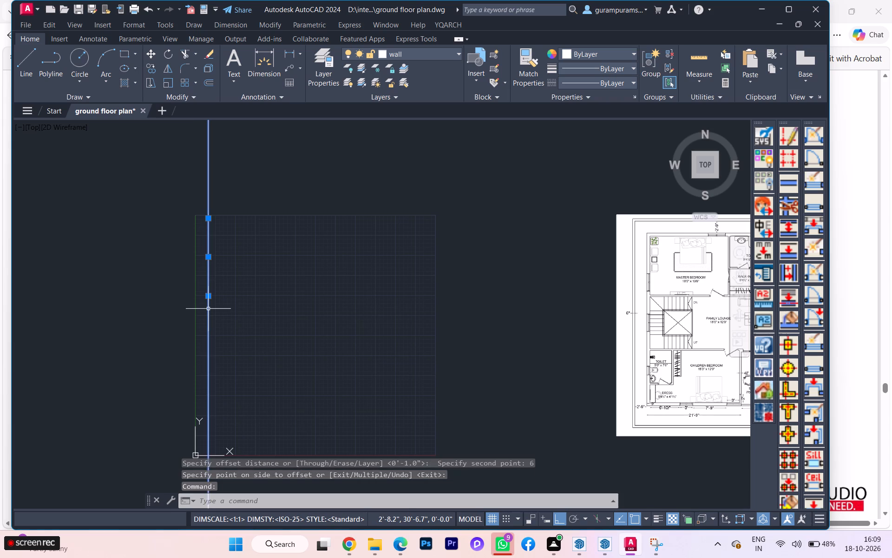
key(o)
key(Return)
click(208, 308)
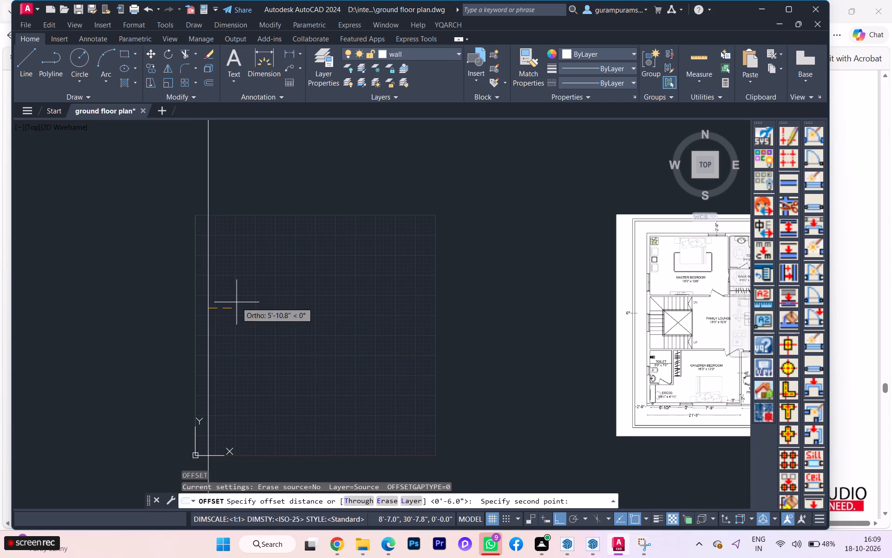
key(2)
key(BackSpace)
key(6)
key(Return)
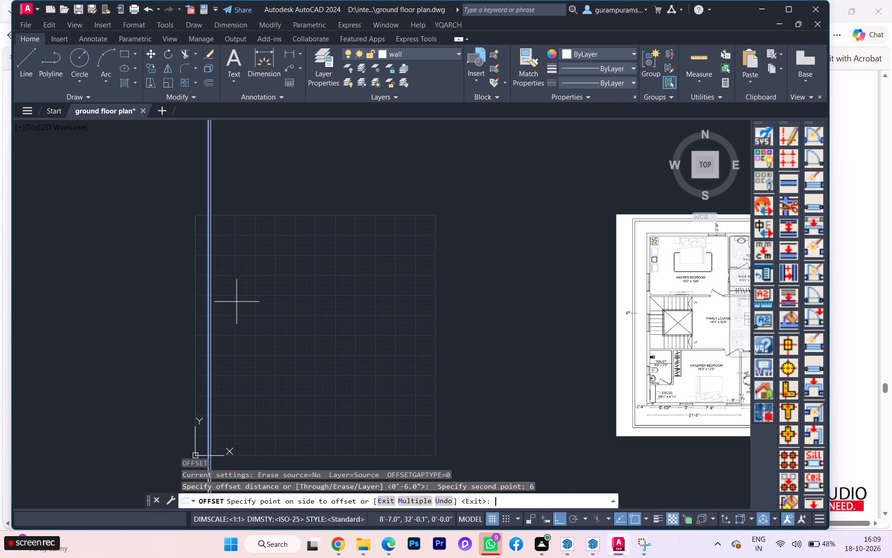
click(220, 303)
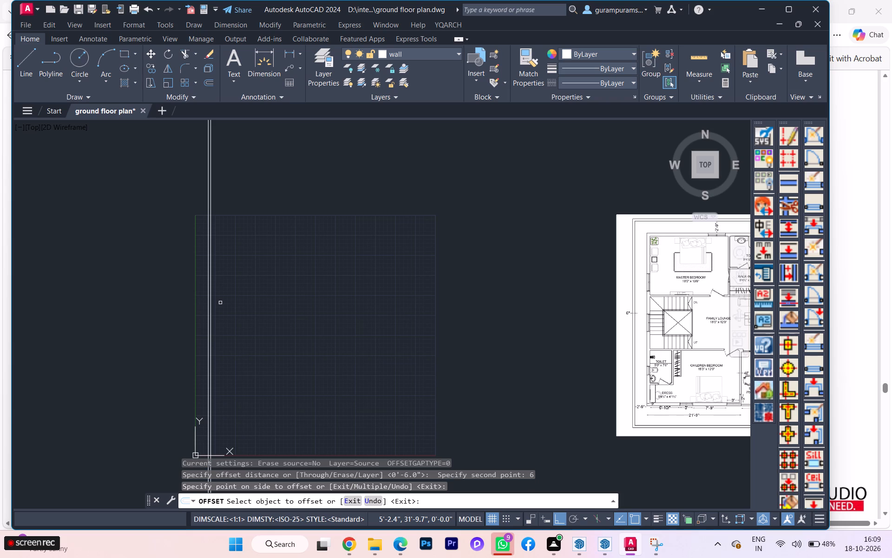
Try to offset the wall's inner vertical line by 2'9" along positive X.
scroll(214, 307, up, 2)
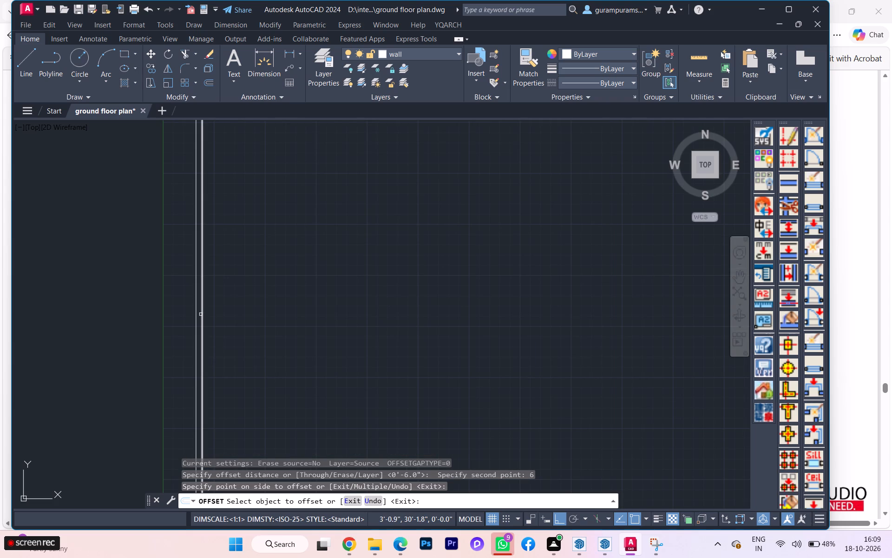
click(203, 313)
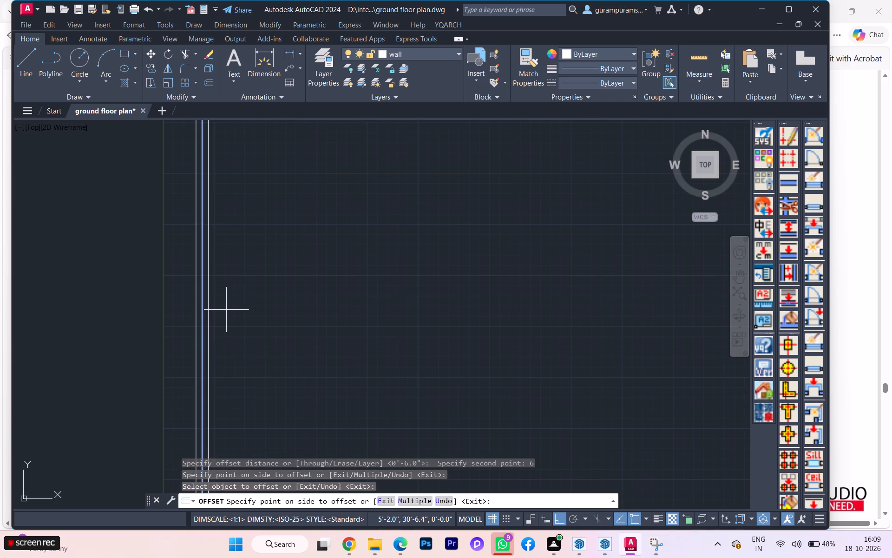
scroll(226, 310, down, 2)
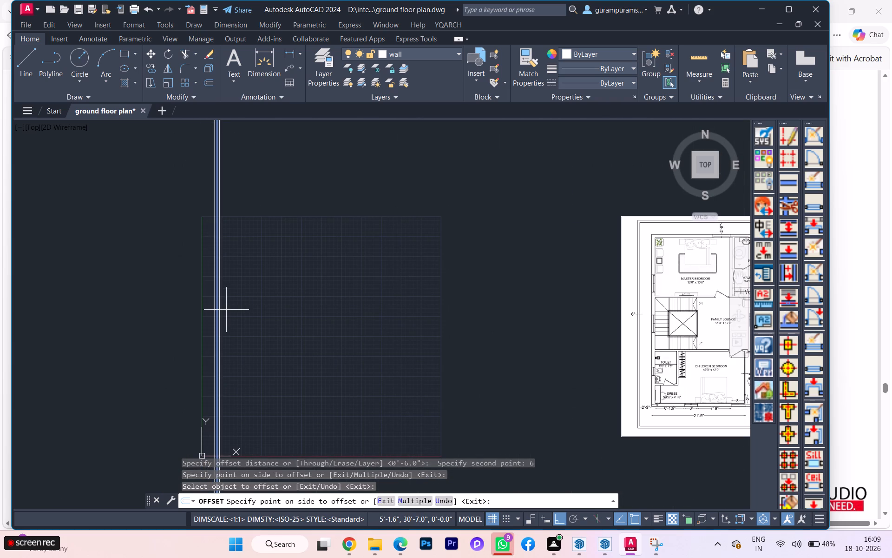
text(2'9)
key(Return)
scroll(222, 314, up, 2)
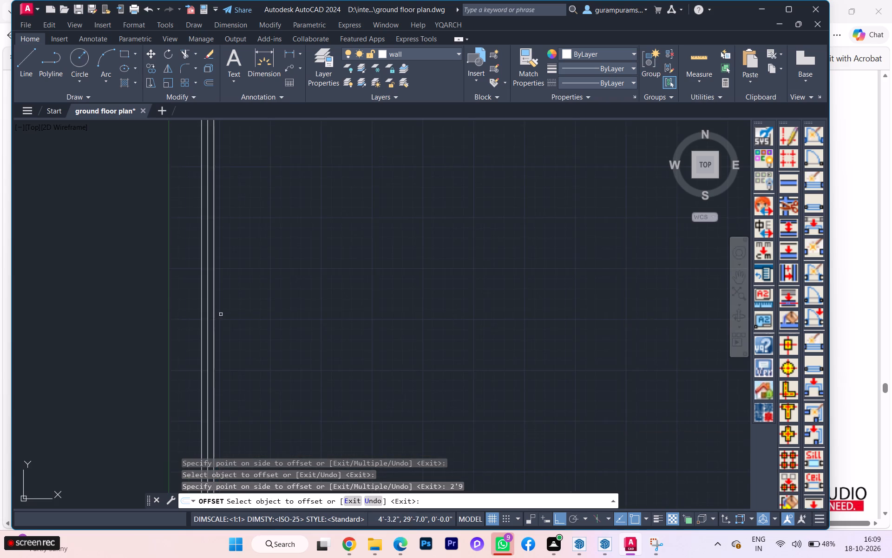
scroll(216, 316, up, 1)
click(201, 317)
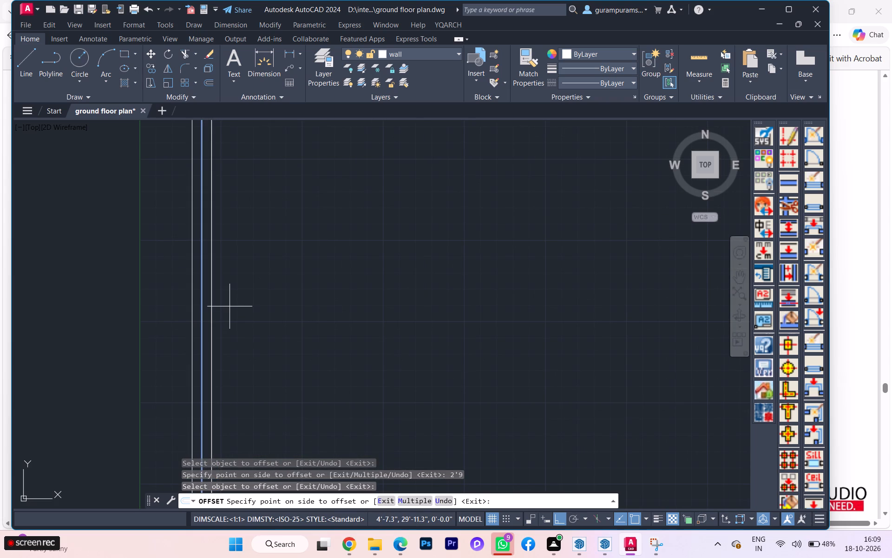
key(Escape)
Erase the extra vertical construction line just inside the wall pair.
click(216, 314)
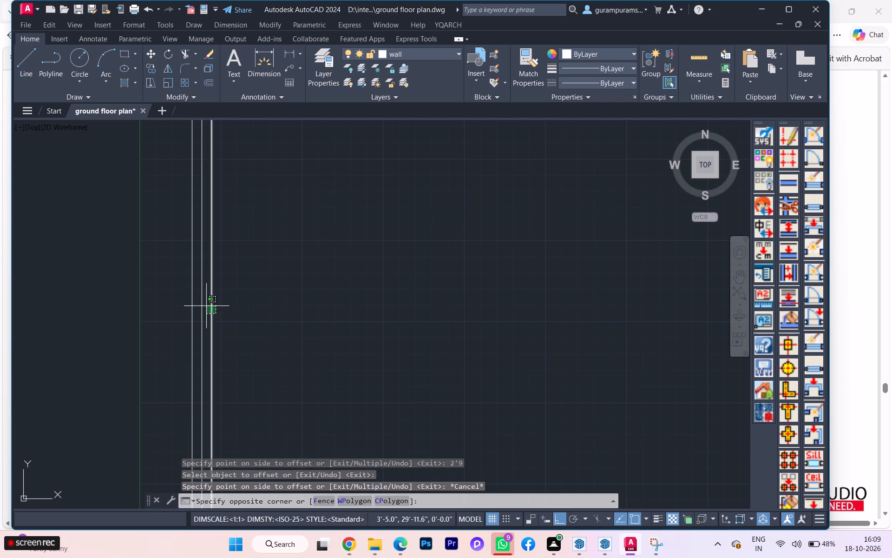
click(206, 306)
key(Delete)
Offset the wall's inner vertical line 2'9" along positive X.
click(203, 309)
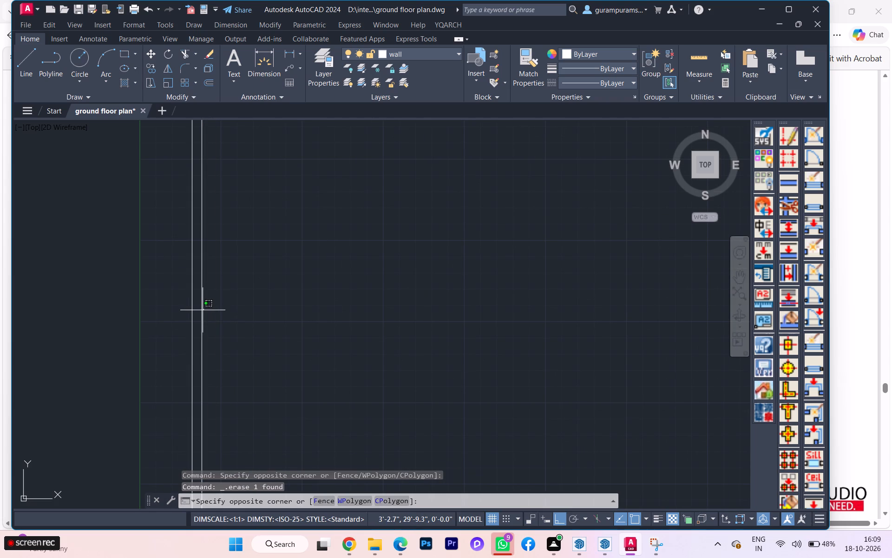
click(203, 310)
click(197, 304)
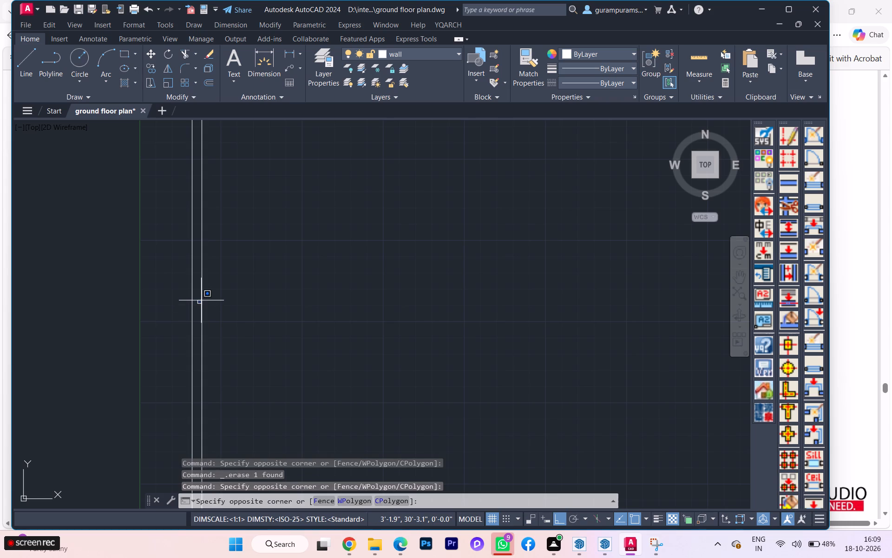
click(203, 302)
click(203, 304)
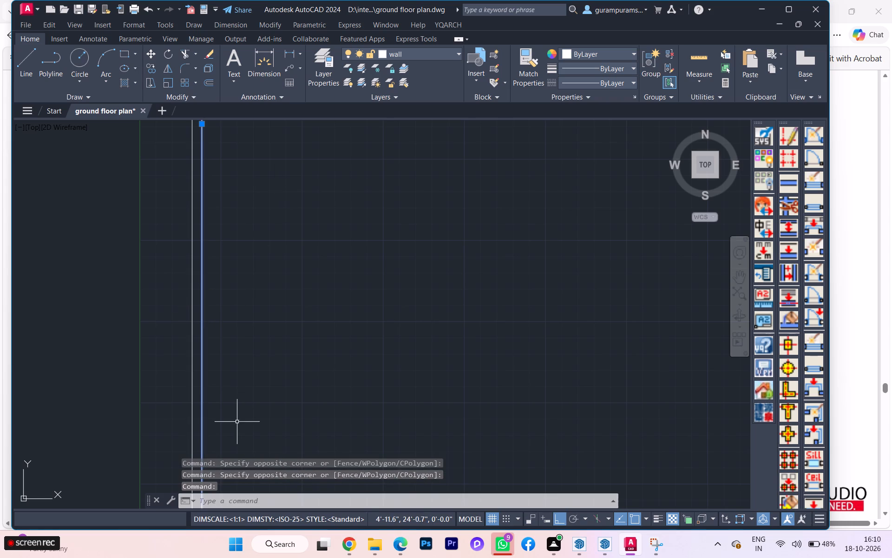
key(o)
key(Return)
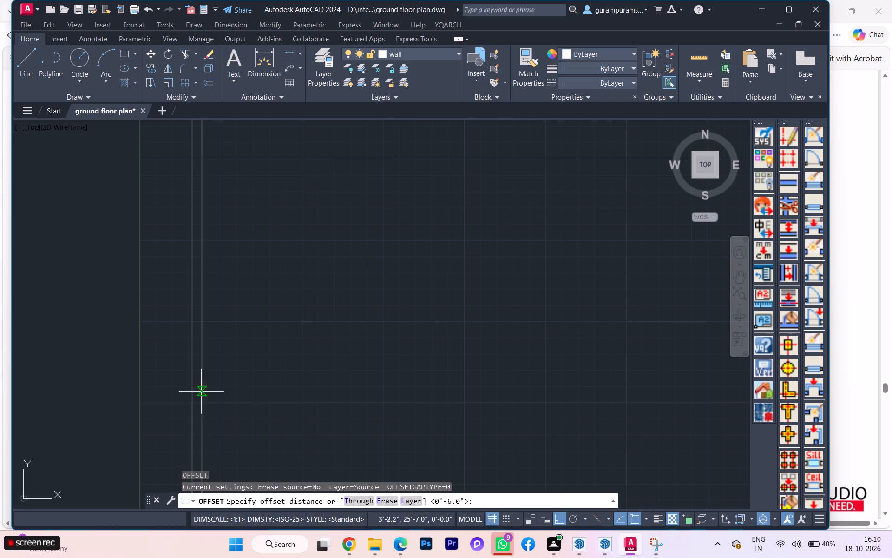
click(201, 392)
text(2')
key(9)
key(Return)
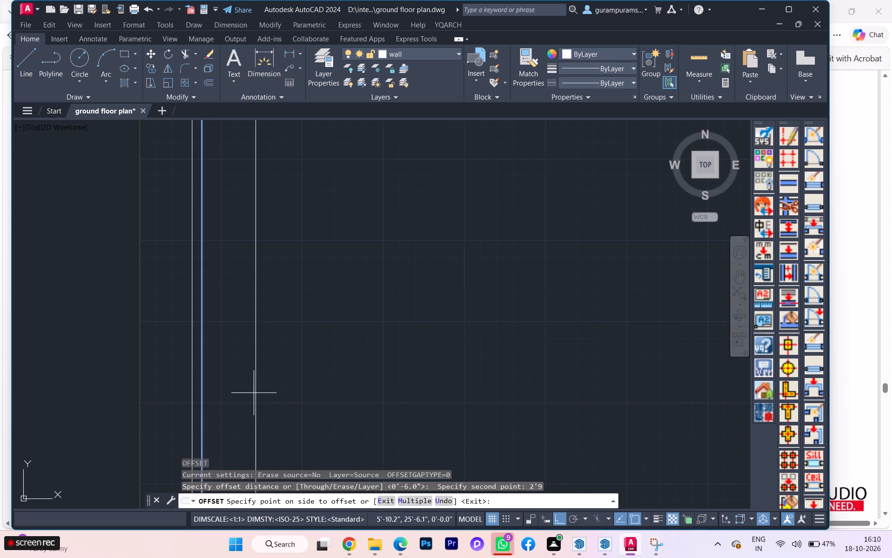
click(254, 386)
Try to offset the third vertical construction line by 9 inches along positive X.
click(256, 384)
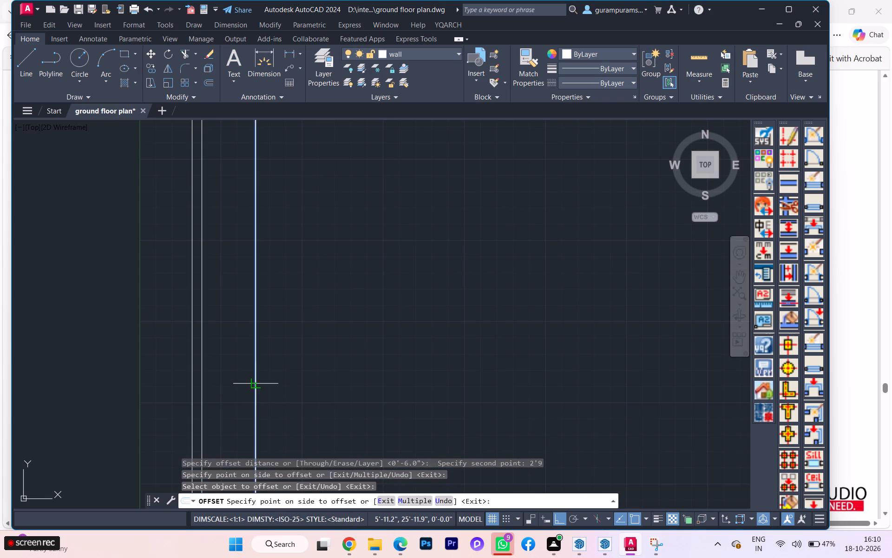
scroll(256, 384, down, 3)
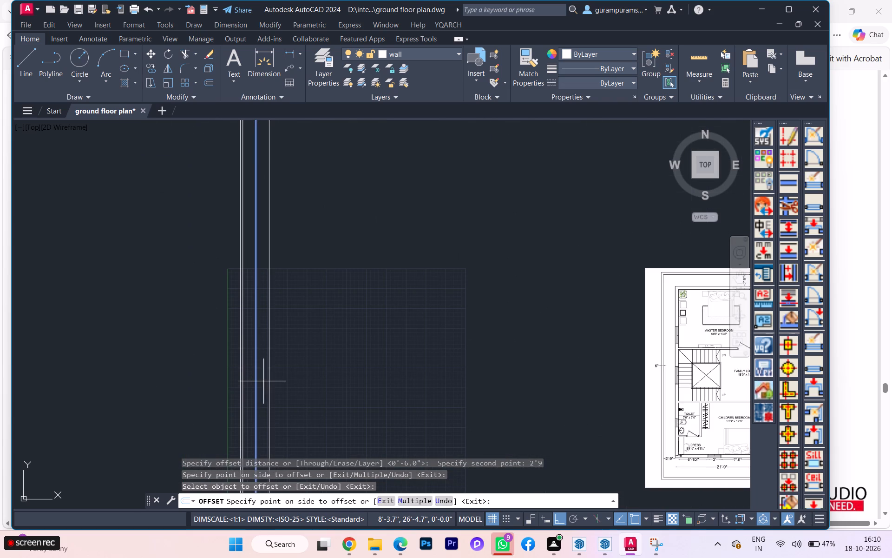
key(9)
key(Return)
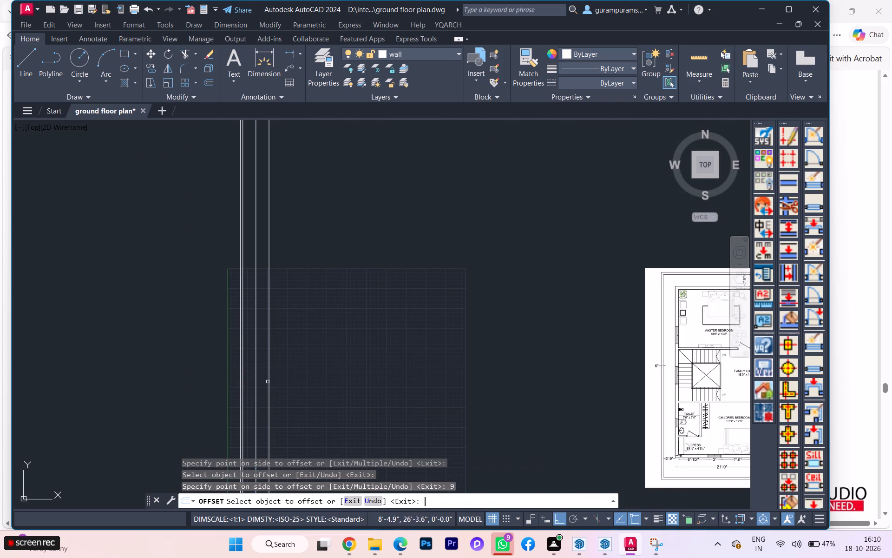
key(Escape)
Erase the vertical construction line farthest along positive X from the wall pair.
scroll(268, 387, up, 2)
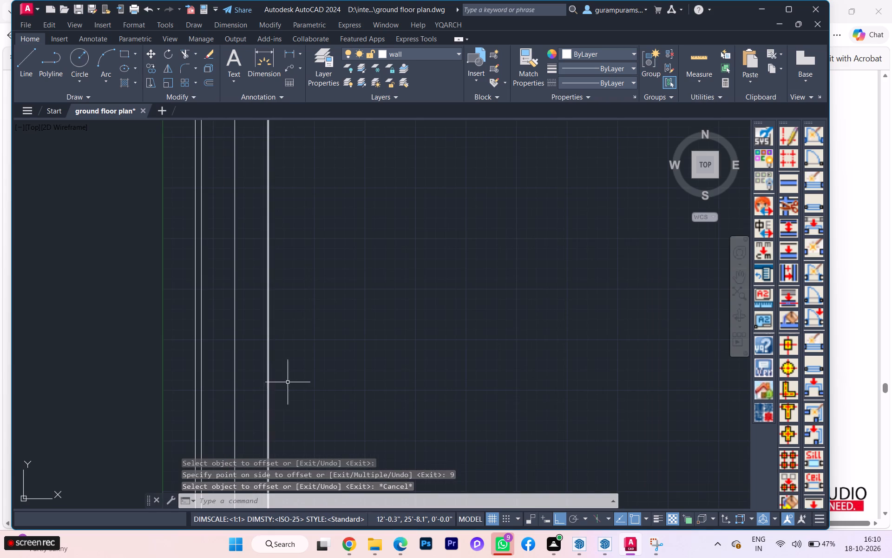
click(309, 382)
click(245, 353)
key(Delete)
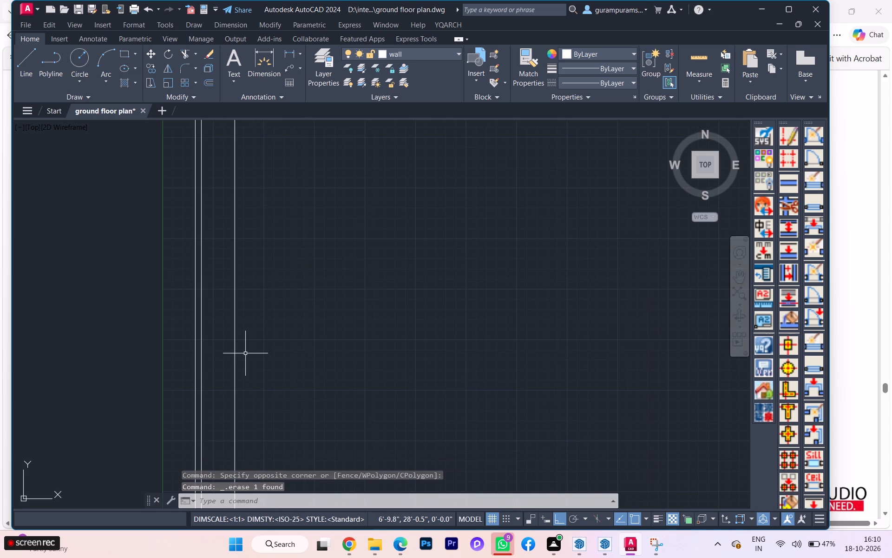
Offset the third vertical construction line 9 inches along positive X to form the second wall pair.
key(o)
key(Return)
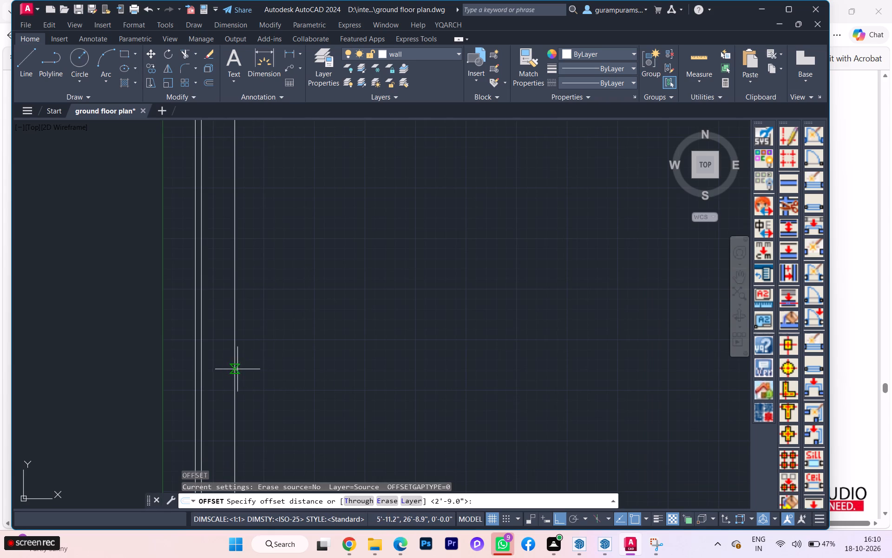
scroll(233, 343, down, 1)
scroll(233, 342, up, 1)
click(233, 340)
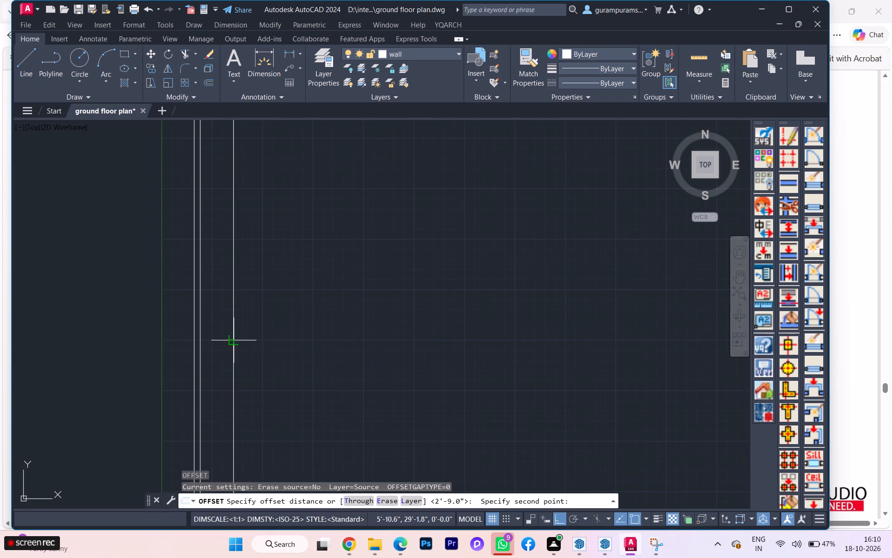
key(9)
key(Return)
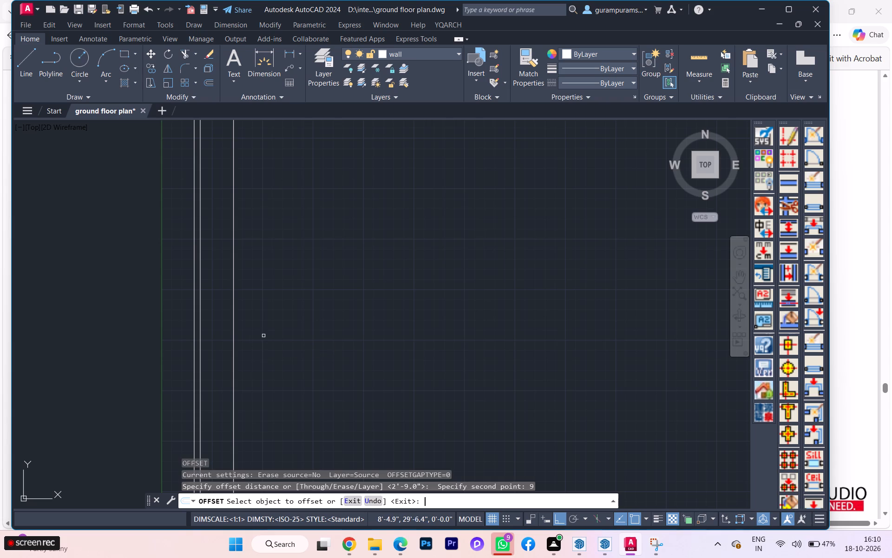
click(233, 358)
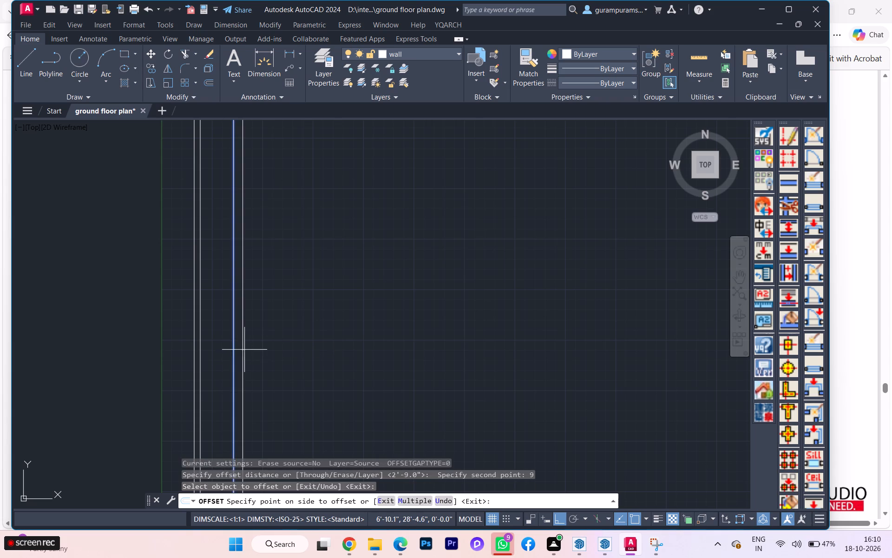
click(245, 350)
Check the first floor reference image and offset the second wall pair's inner vertical line 18' along positive X.
scroll(232, 356, down, 2)
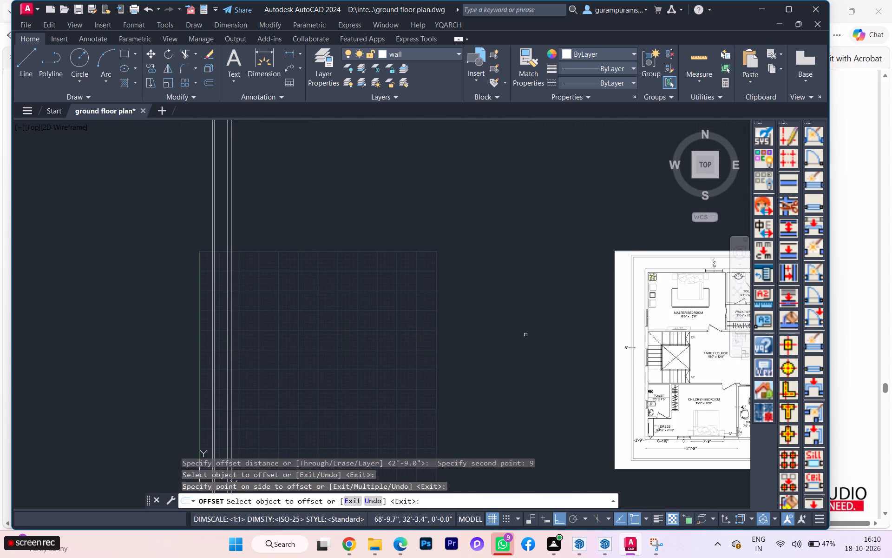
scroll(610, 345, up, 2)
scroll(603, 346, down, 1)
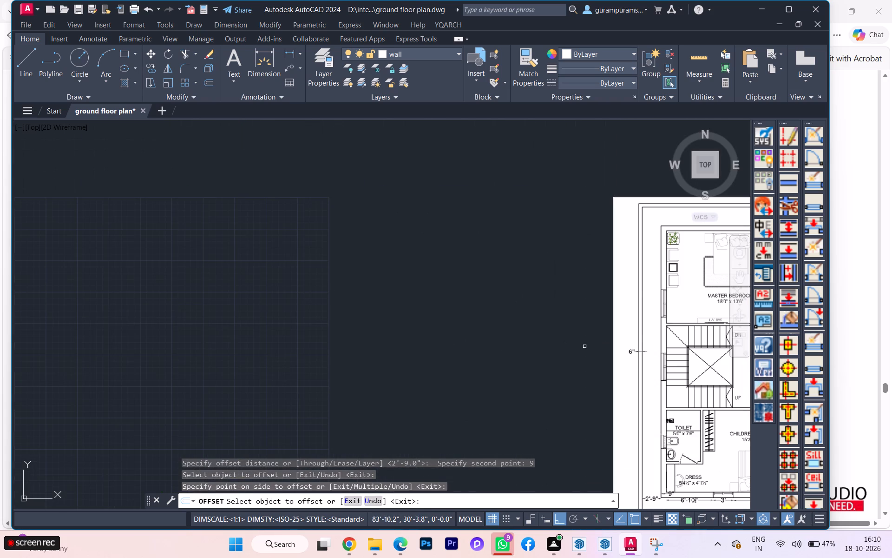
scroll(585, 345, down, 1)
scroll(657, 344, up, 1)
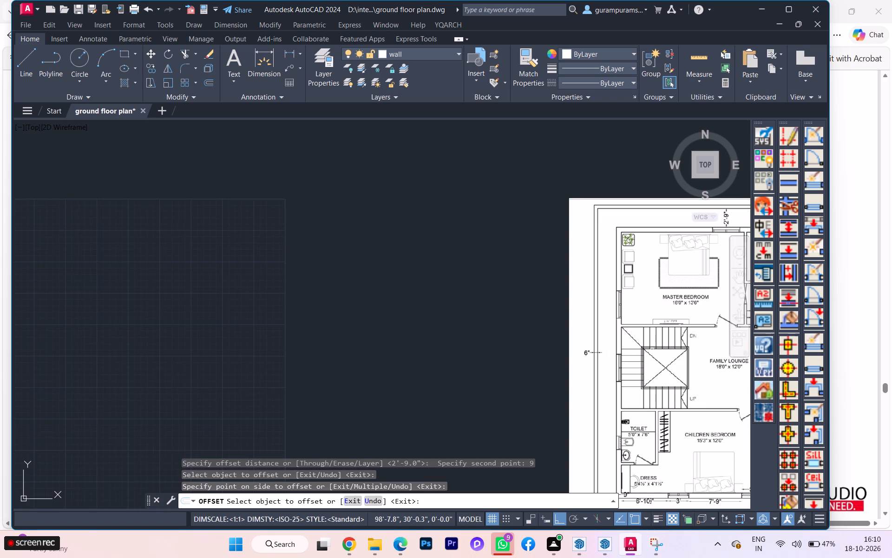
scroll(652, 350, down, 1)
scroll(686, 346, up, 1)
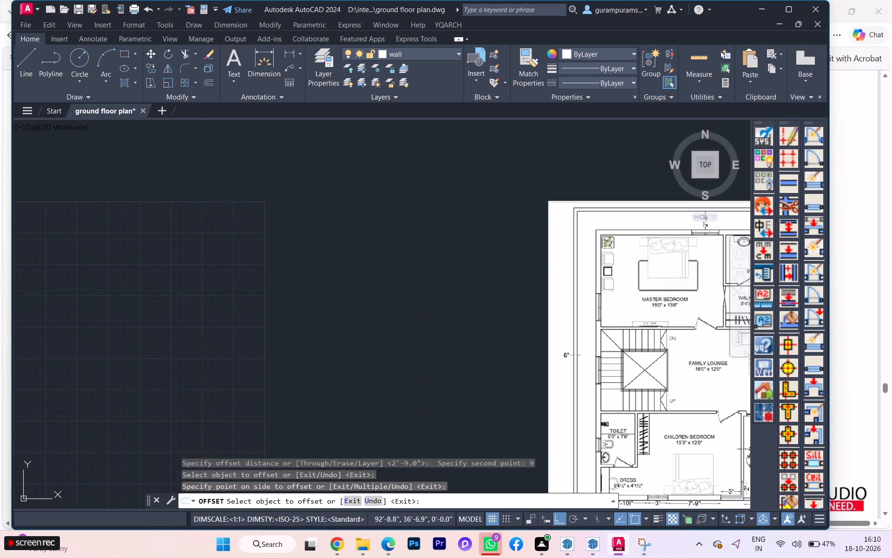
scroll(629, 306, down, 1)
key(space)
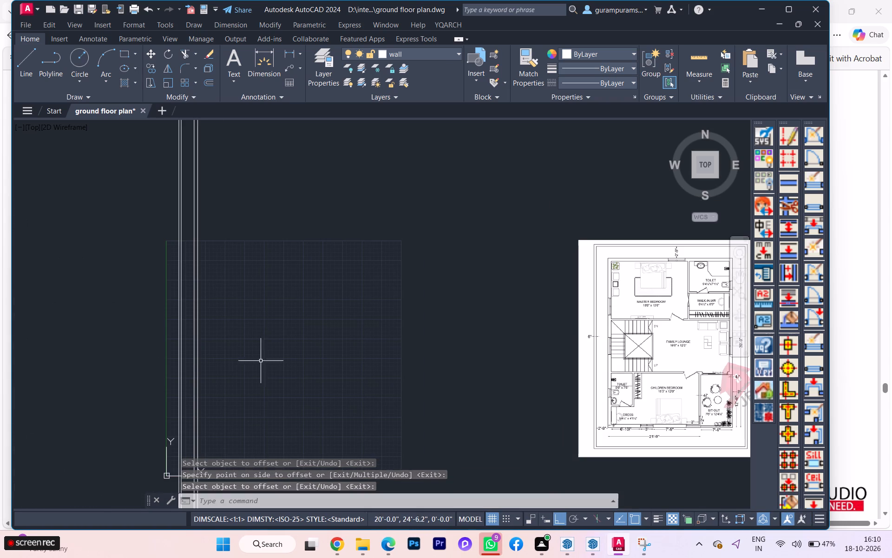
key(space)
scroll(201, 359, up, 2)
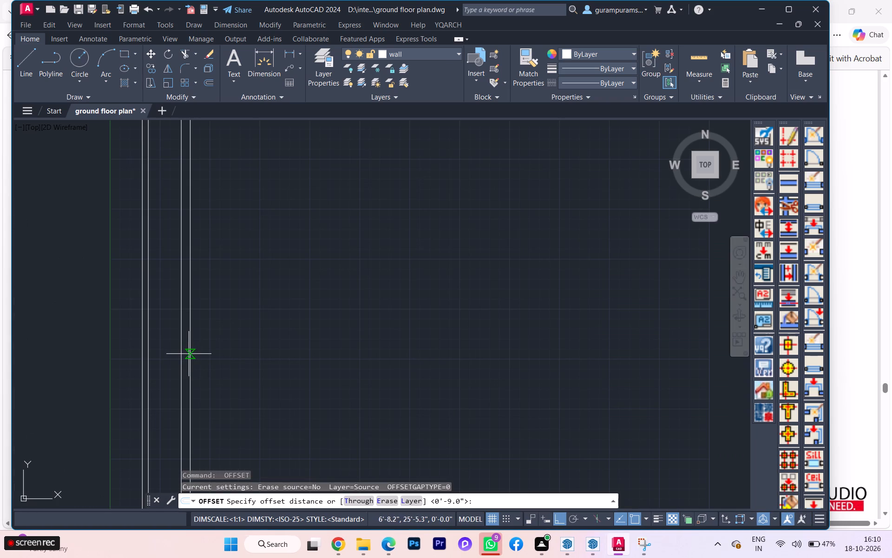
click(190, 352)
text(18')
key(Return)
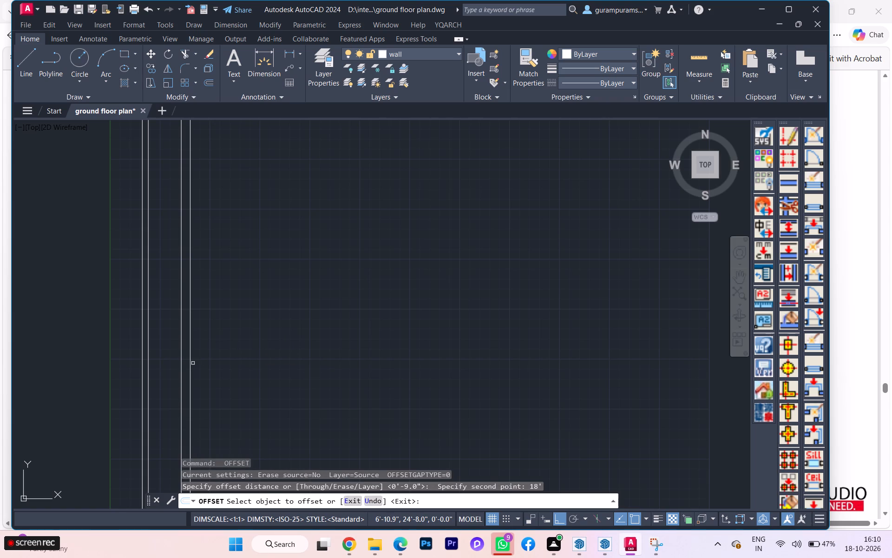
click(191, 363)
click(237, 355)
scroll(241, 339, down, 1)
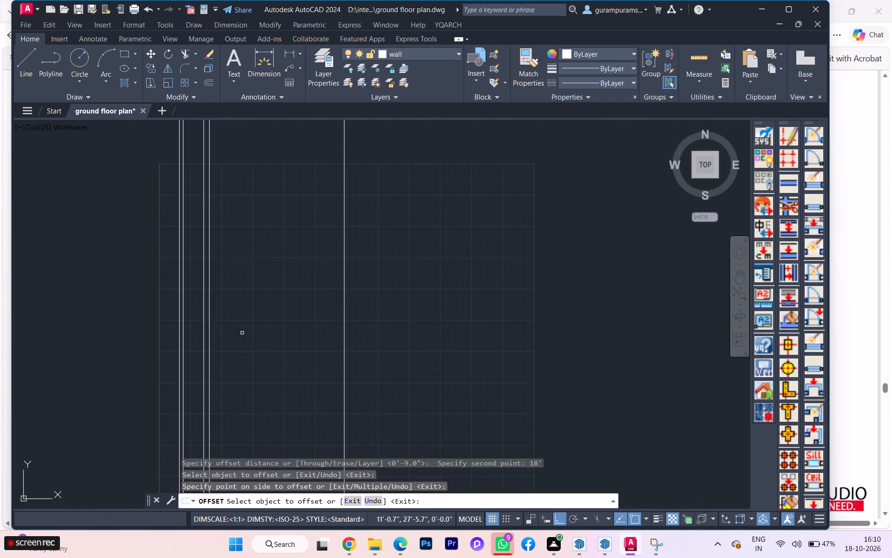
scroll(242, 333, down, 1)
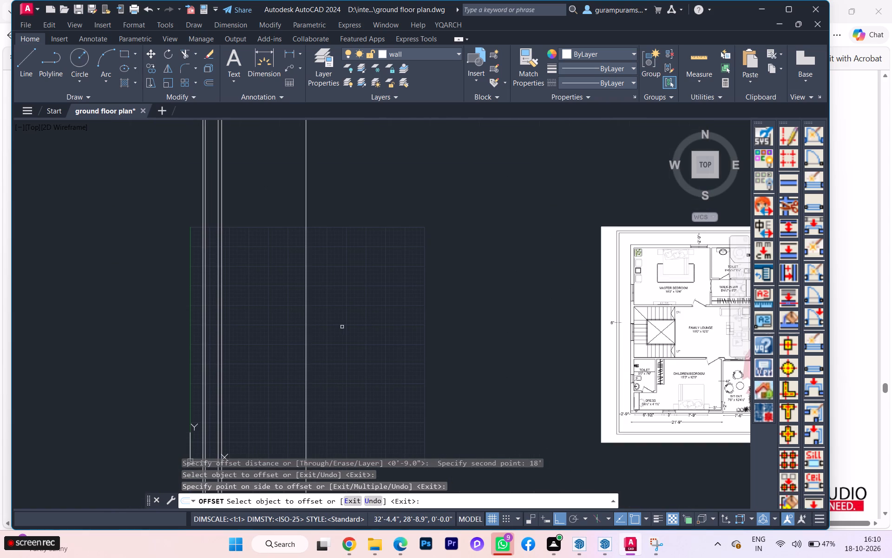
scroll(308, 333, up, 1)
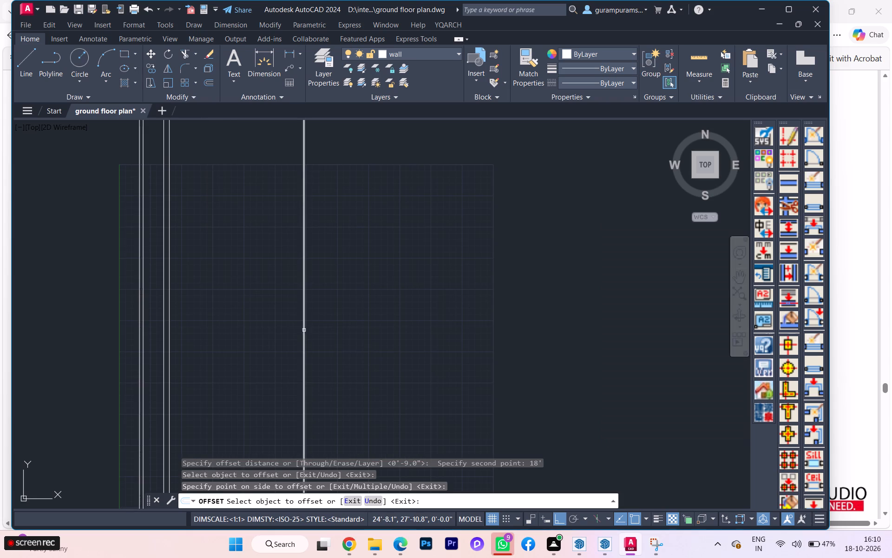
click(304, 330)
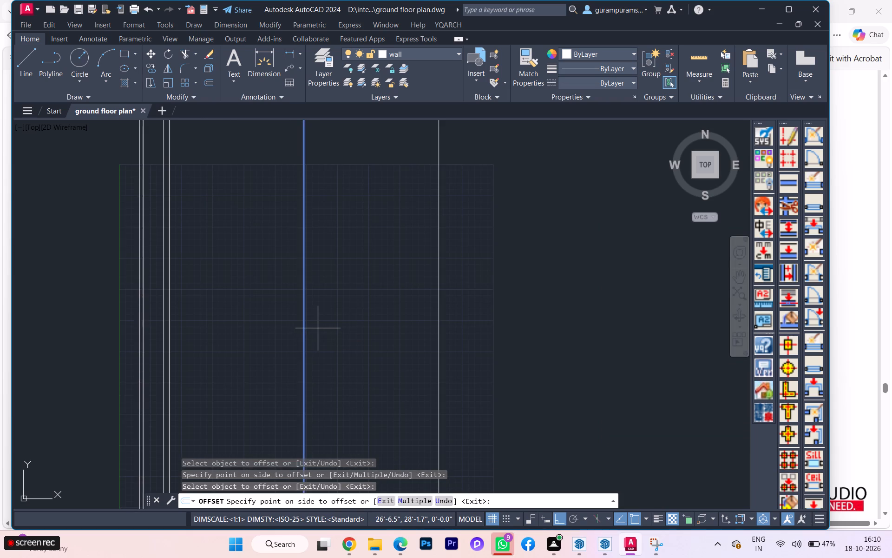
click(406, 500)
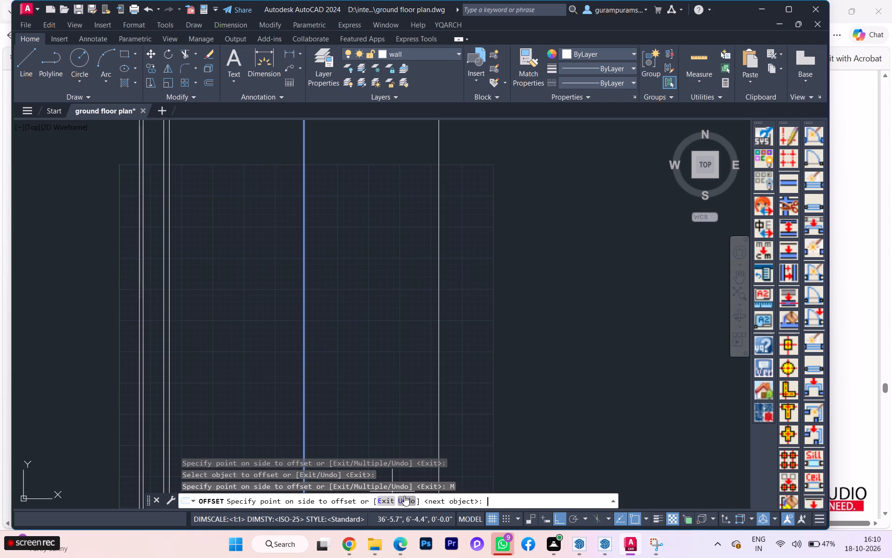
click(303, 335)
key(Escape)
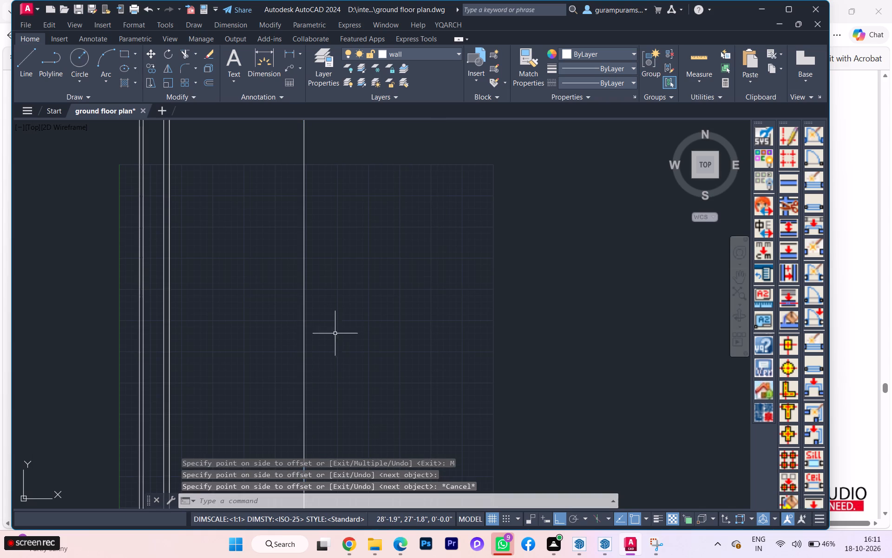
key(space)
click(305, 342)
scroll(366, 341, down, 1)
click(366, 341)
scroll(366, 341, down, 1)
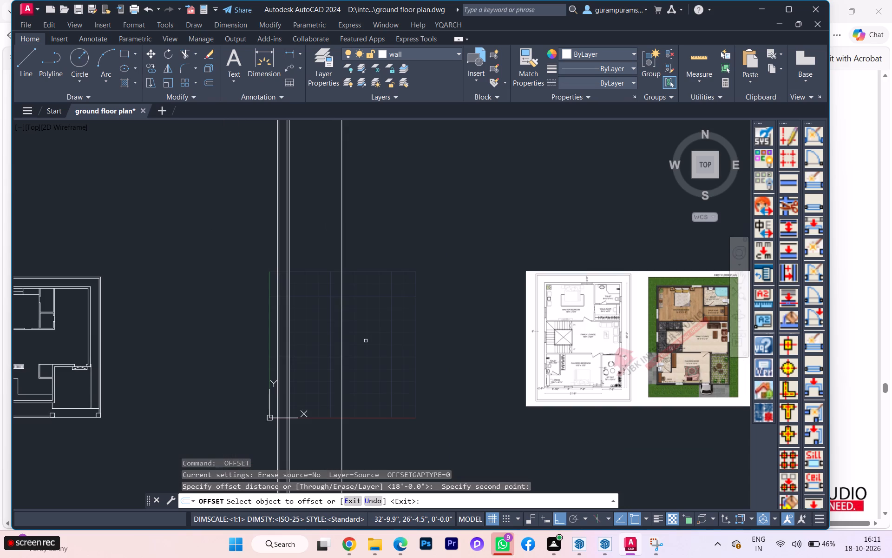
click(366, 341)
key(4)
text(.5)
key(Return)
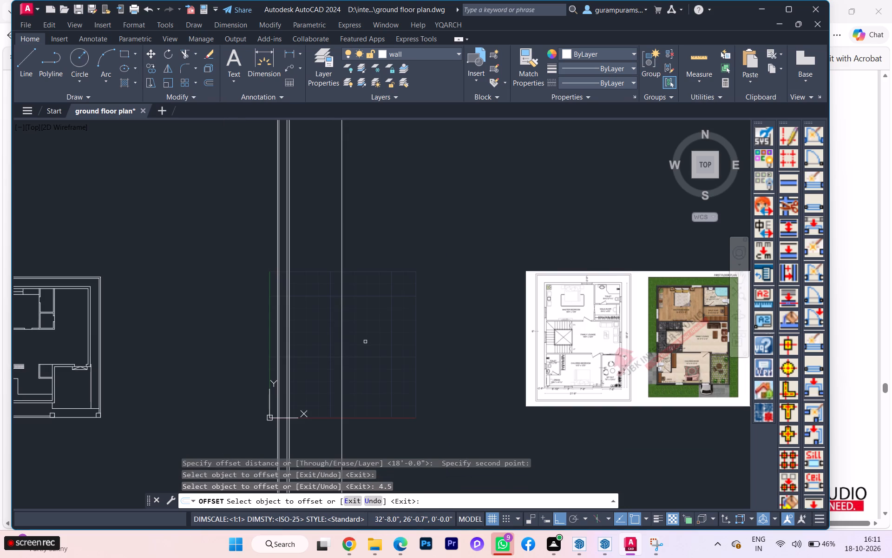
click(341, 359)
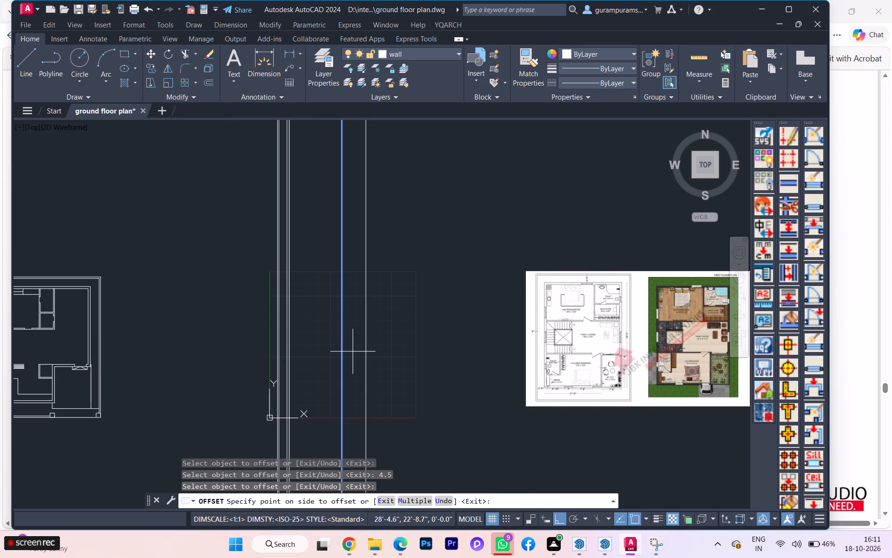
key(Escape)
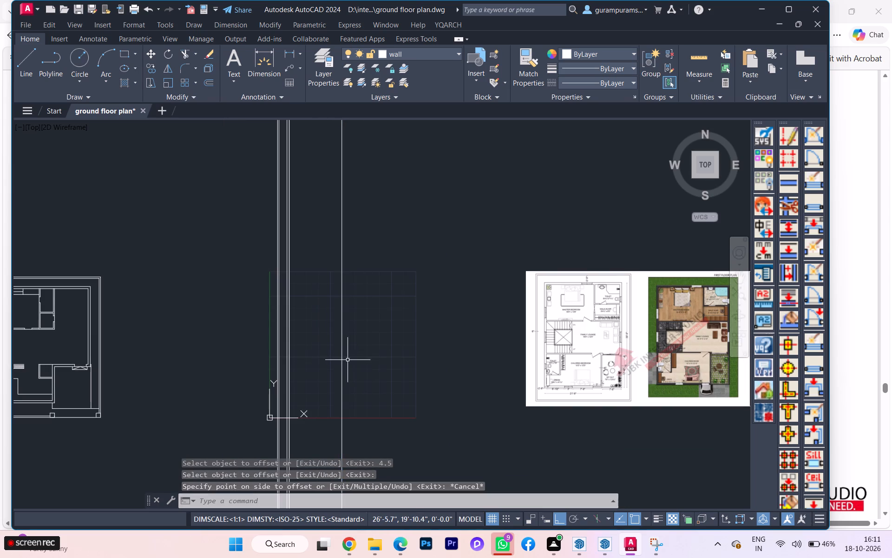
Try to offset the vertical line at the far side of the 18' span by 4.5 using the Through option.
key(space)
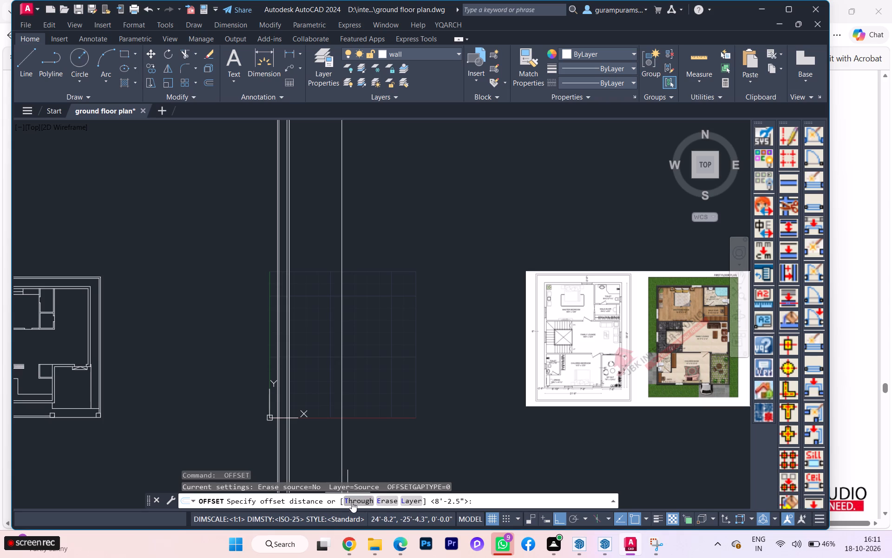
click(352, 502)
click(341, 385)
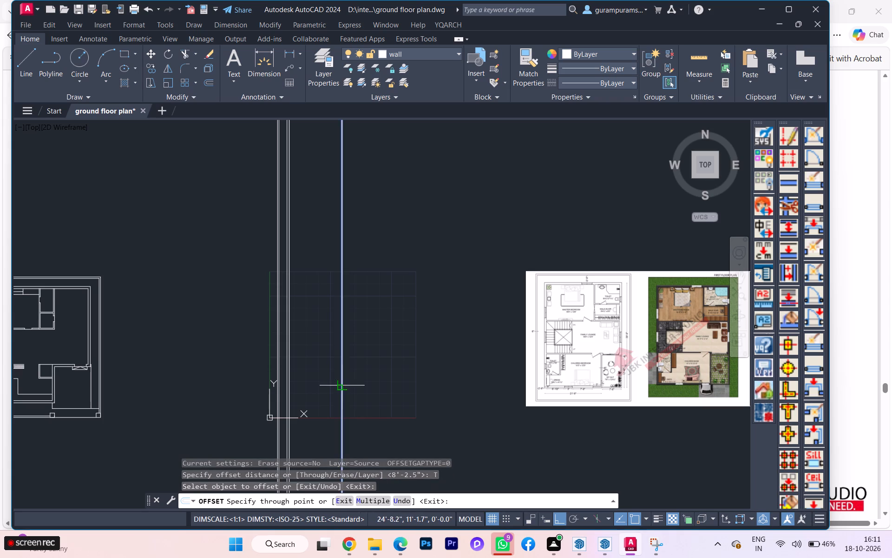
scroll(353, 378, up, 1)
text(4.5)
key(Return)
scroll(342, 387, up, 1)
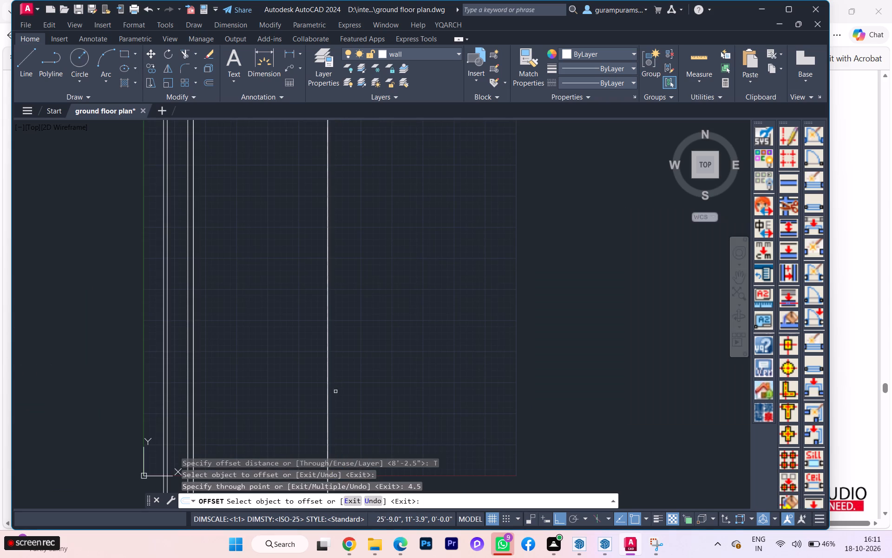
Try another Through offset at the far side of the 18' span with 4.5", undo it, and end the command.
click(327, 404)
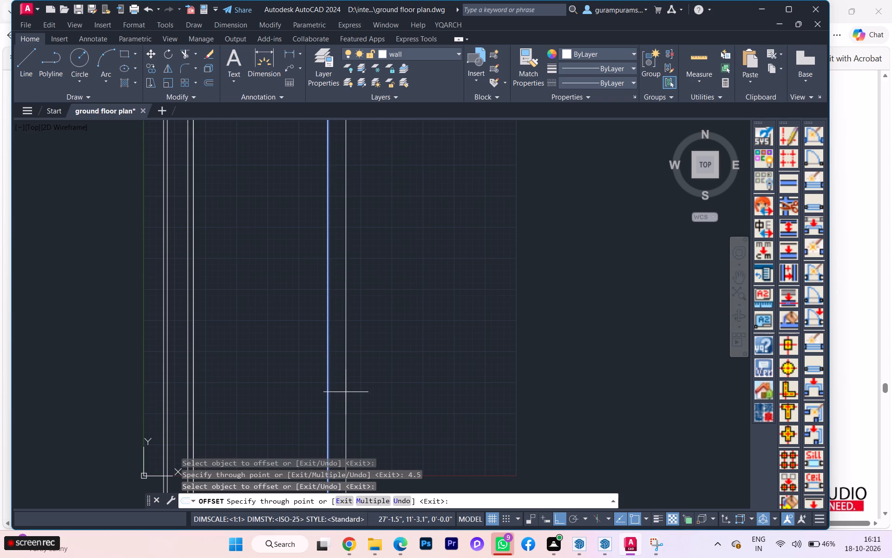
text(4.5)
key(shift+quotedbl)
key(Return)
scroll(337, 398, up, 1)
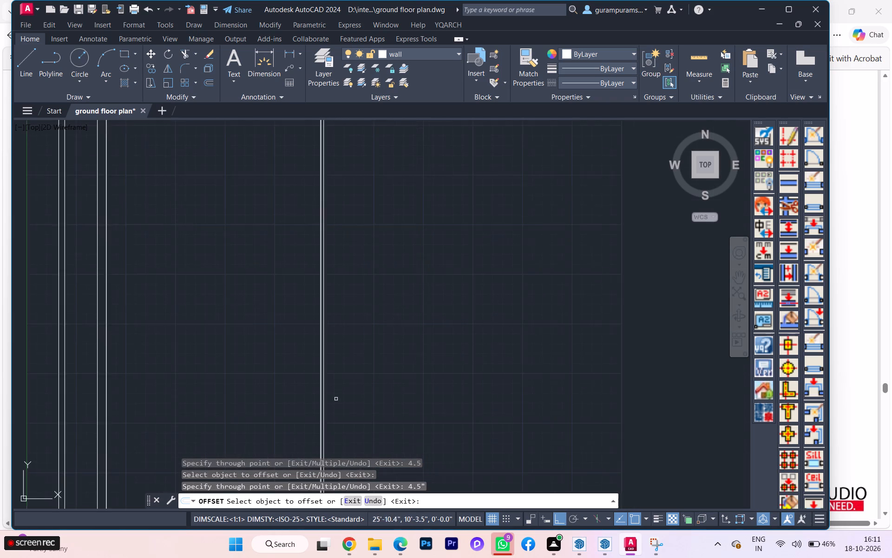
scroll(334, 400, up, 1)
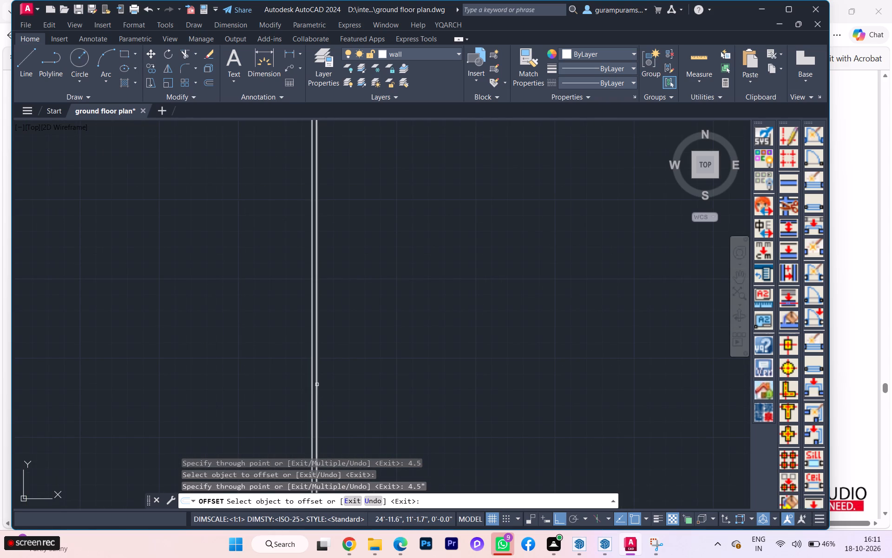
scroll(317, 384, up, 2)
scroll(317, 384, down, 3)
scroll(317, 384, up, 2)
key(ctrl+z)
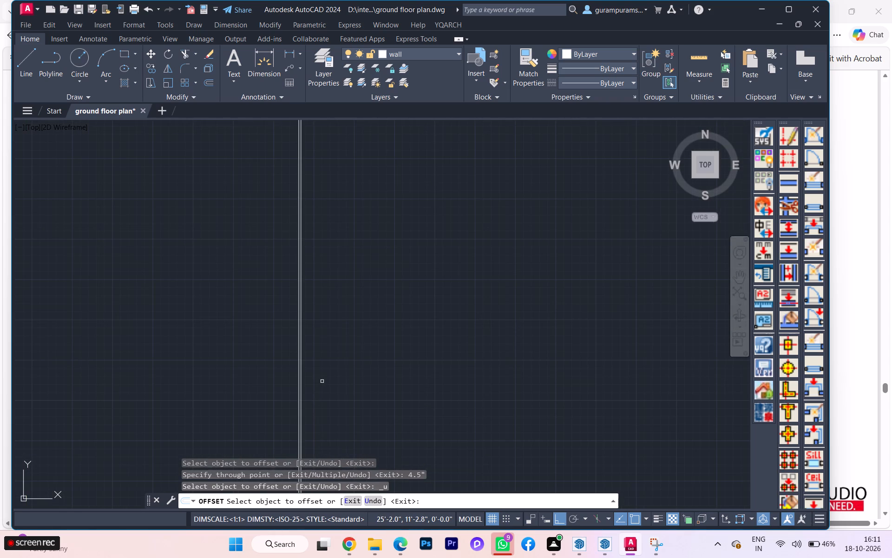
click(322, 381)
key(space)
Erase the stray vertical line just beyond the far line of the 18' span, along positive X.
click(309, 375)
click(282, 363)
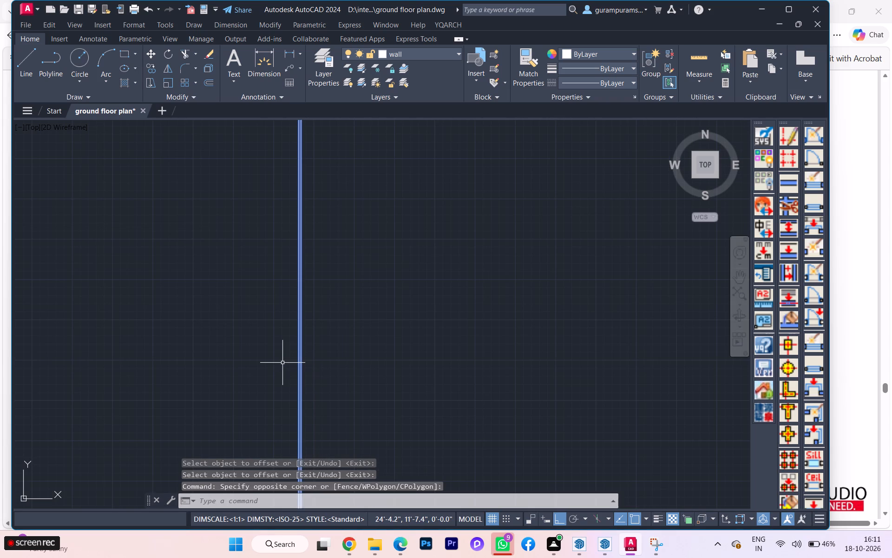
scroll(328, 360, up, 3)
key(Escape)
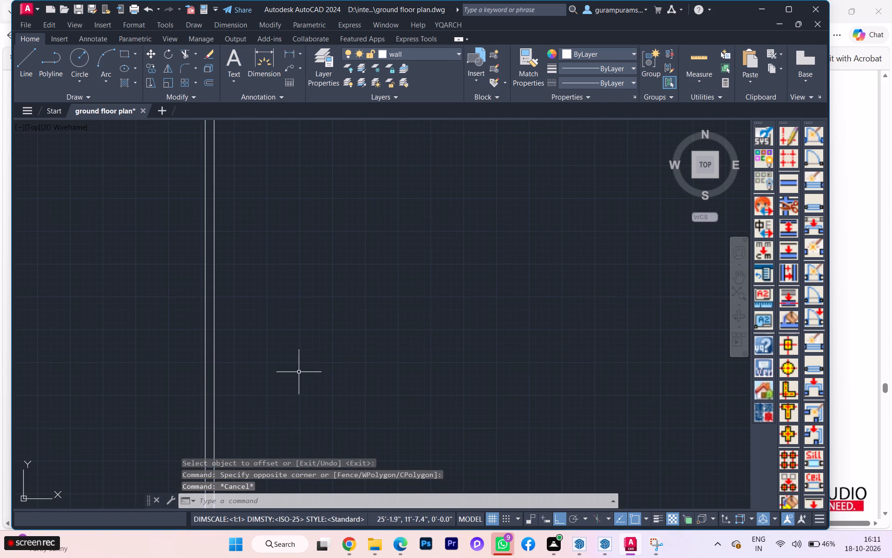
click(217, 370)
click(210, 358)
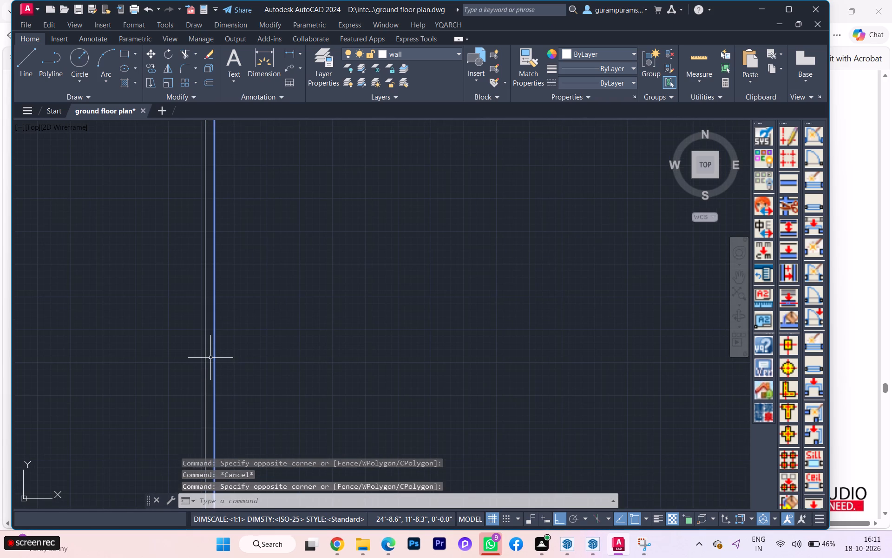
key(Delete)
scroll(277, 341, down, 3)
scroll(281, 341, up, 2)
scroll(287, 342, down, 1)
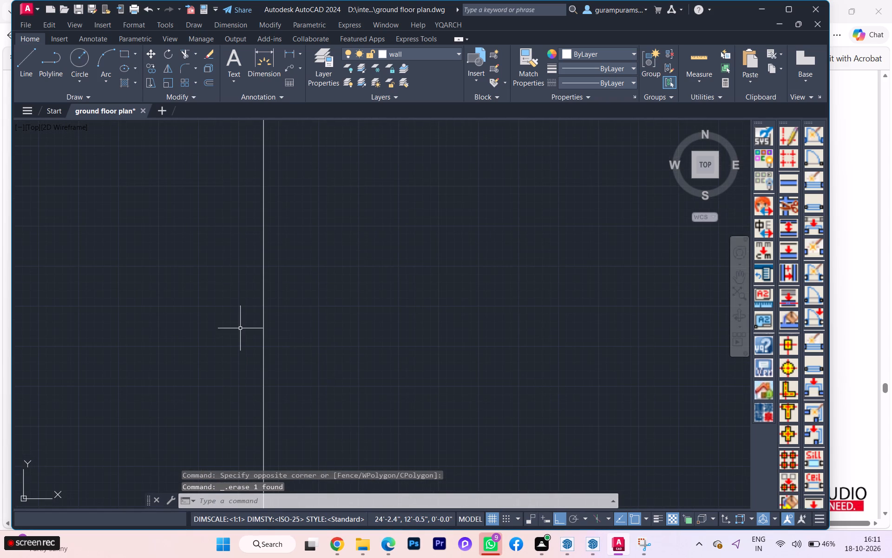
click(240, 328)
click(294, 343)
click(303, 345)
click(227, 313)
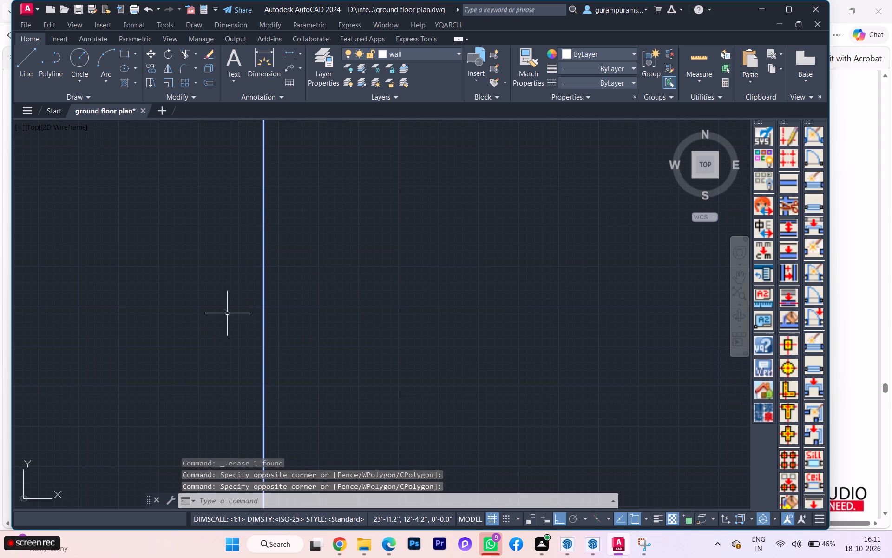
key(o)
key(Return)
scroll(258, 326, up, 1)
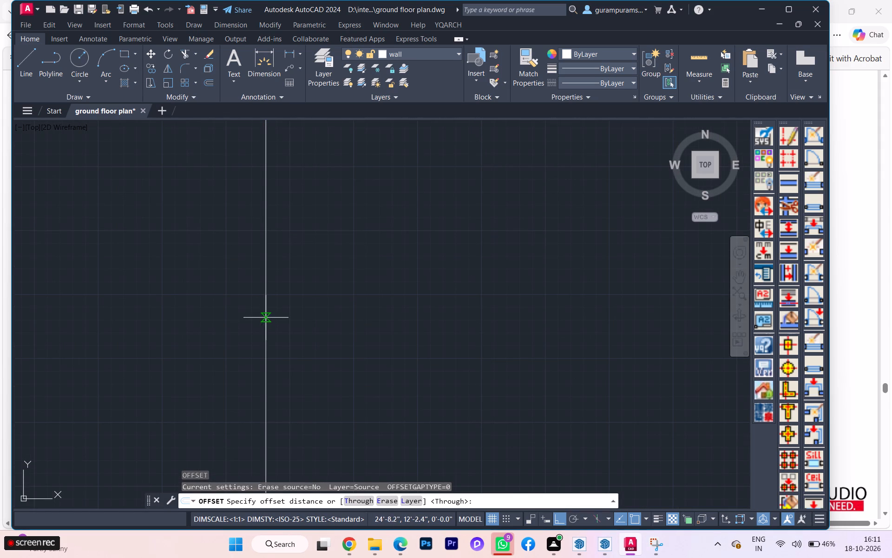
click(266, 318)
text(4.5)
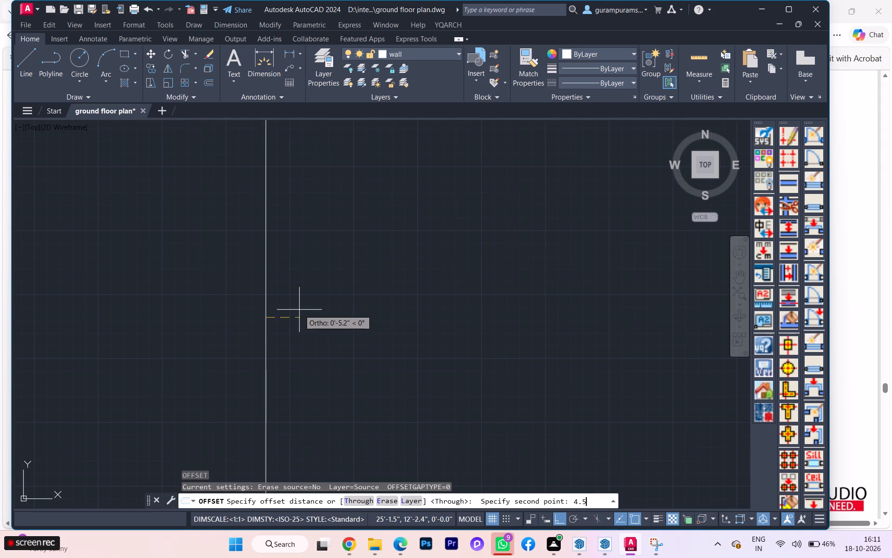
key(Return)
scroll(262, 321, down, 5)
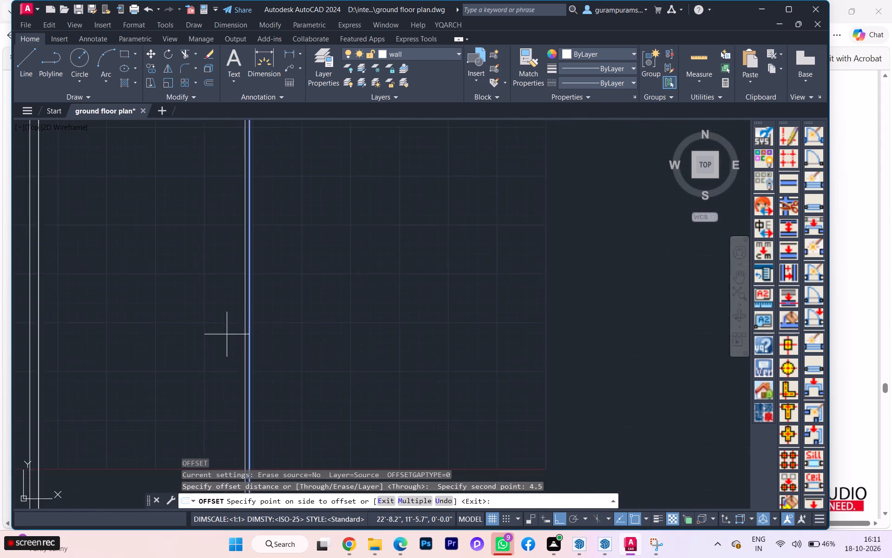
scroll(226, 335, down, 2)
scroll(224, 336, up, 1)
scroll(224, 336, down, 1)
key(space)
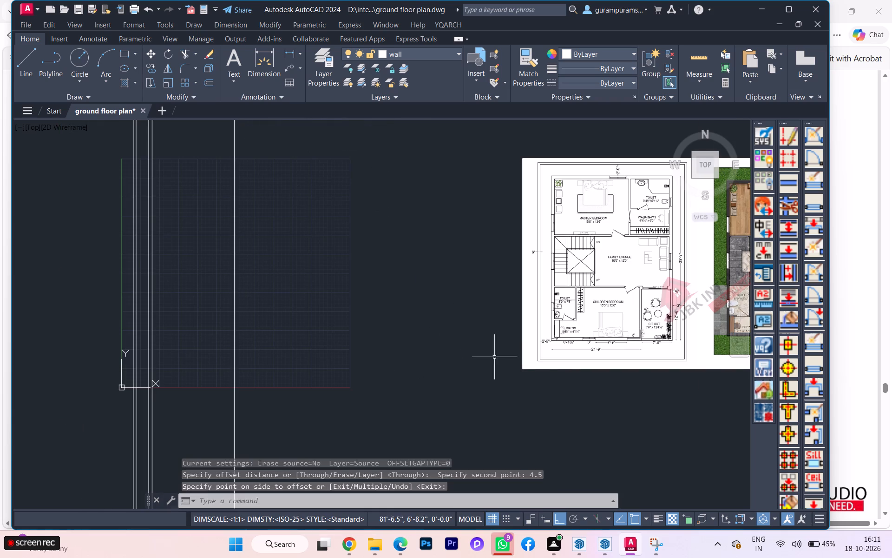
Move the first floor reference image about 34' along negative X, closer to the vertical construction lines.
click(550, 372)
click(497, 322)
key(comma)
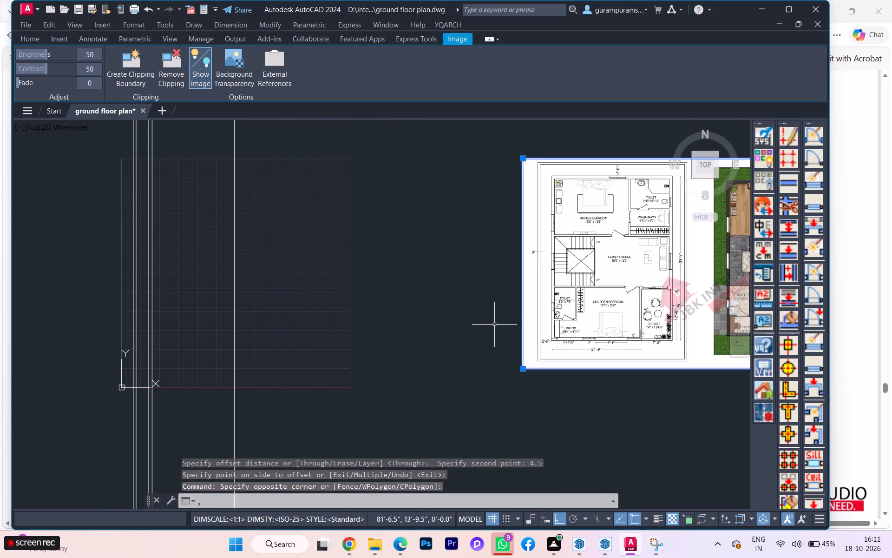
key(BackSpace)
key(m)
key(Return)
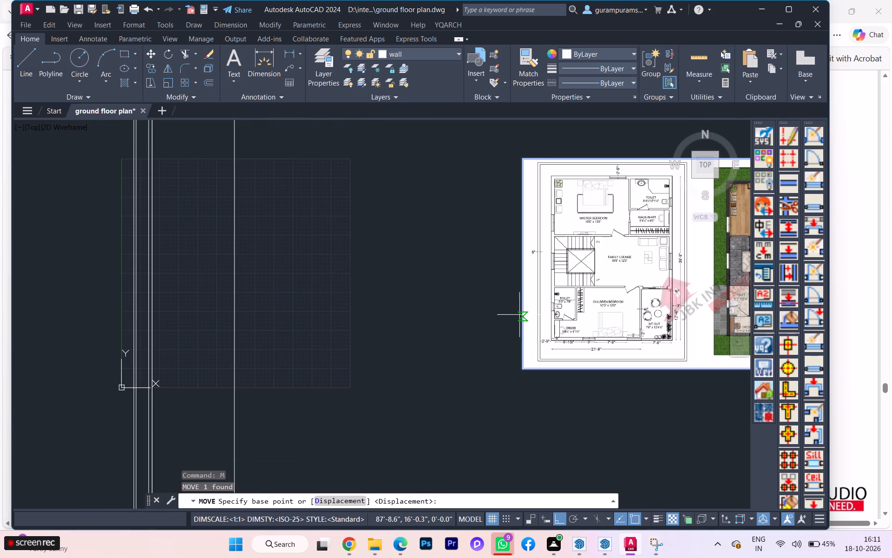
click(522, 309)
click(366, 305)
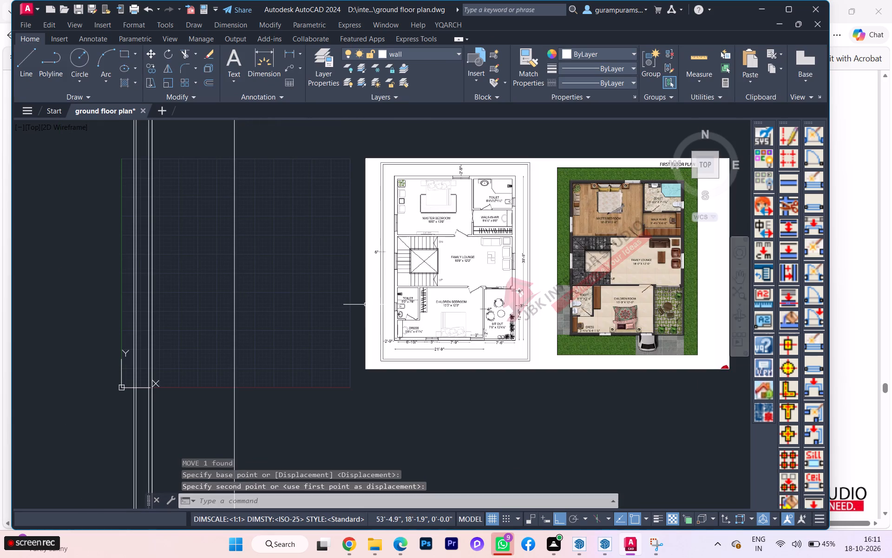
Offset the vertical line at the far side of the 18' span by 4.5" along positive X.
scroll(164, 335, up, 1)
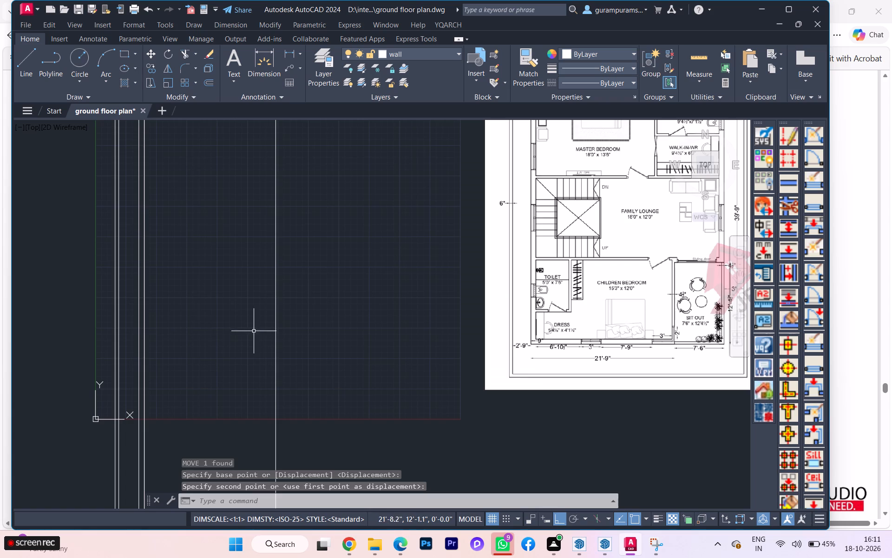
key(o)
key(Return)
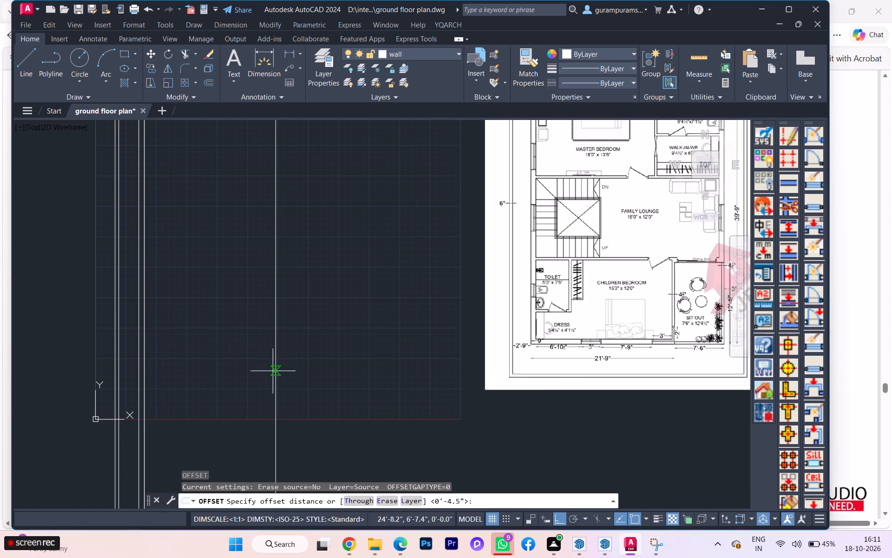
click(277, 365)
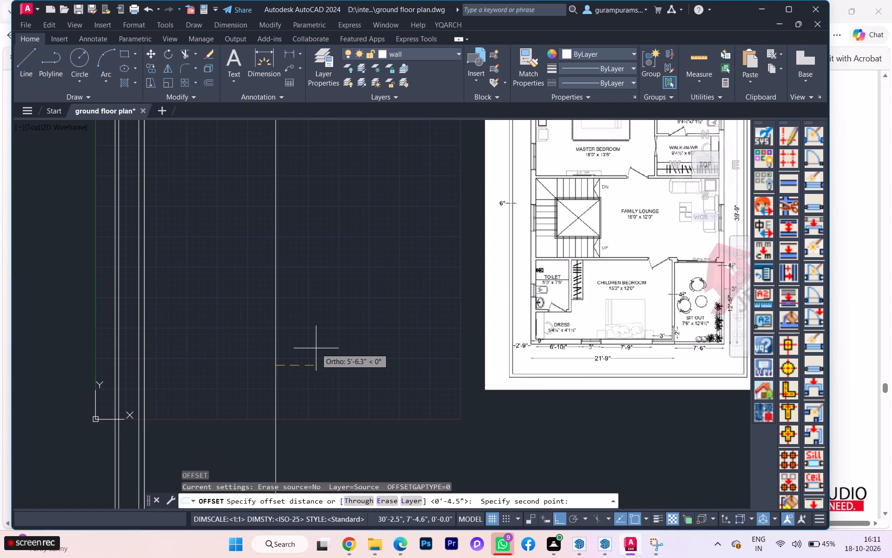
key(4)
scroll(274, 362, up, 5)
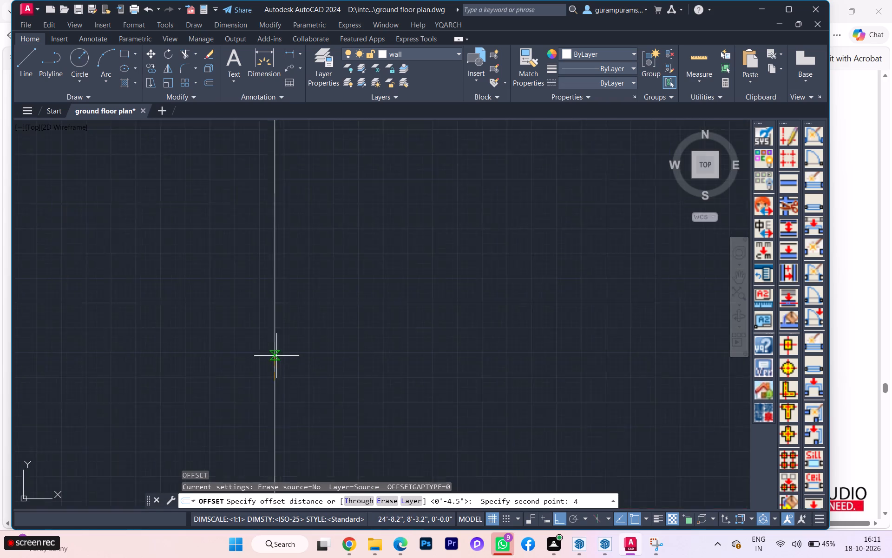
scroll(277, 355, up, 2)
scroll(280, 352, down, 2)
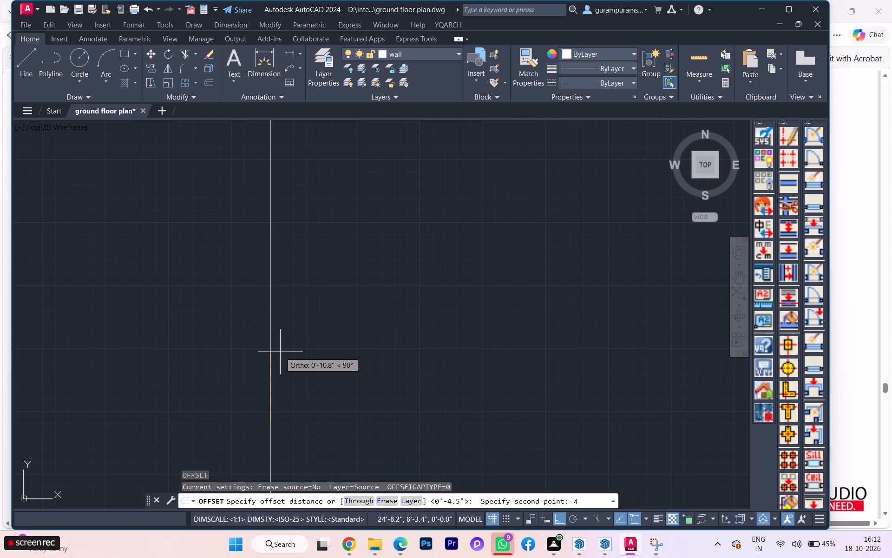
text(.5)
key(Return)
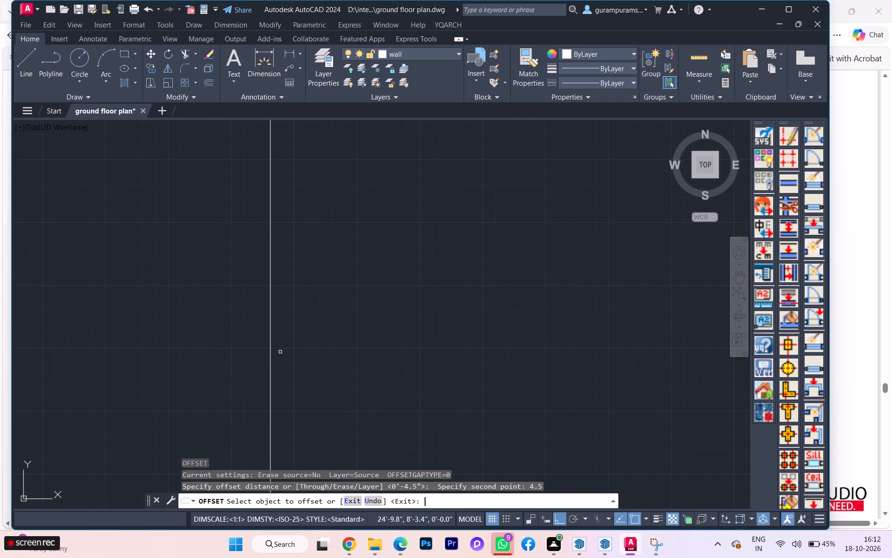
click(272, 360)
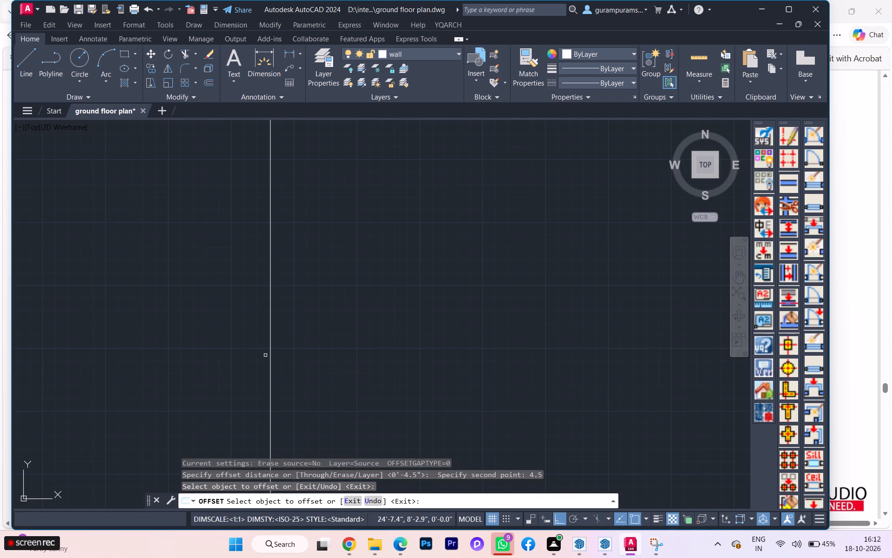
click(271, 345)
click(290, 336)
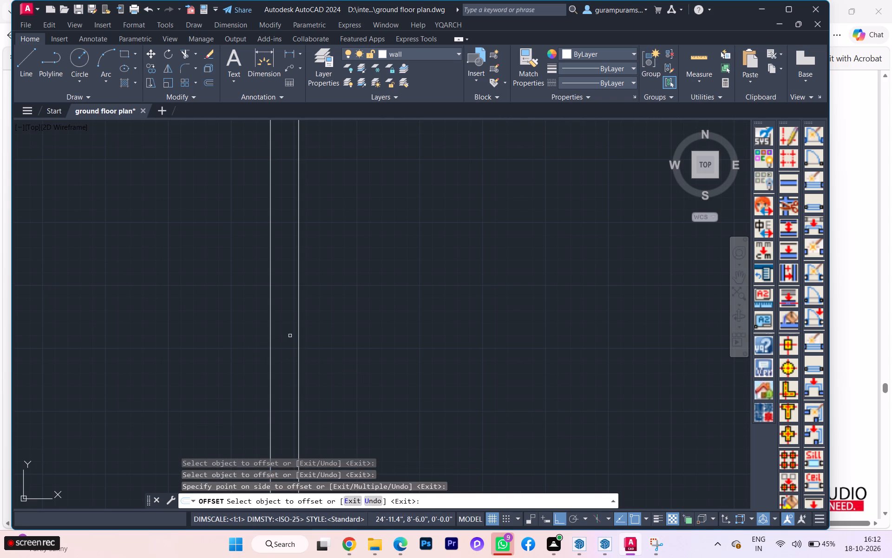
key(Return)
Check the toilet width on the reference image and offset the 4.5" wall's outer vertical line 9'4.5" along positive X.
scroll(301, 342, down, 4)
scroll(292, 351, up, 1)
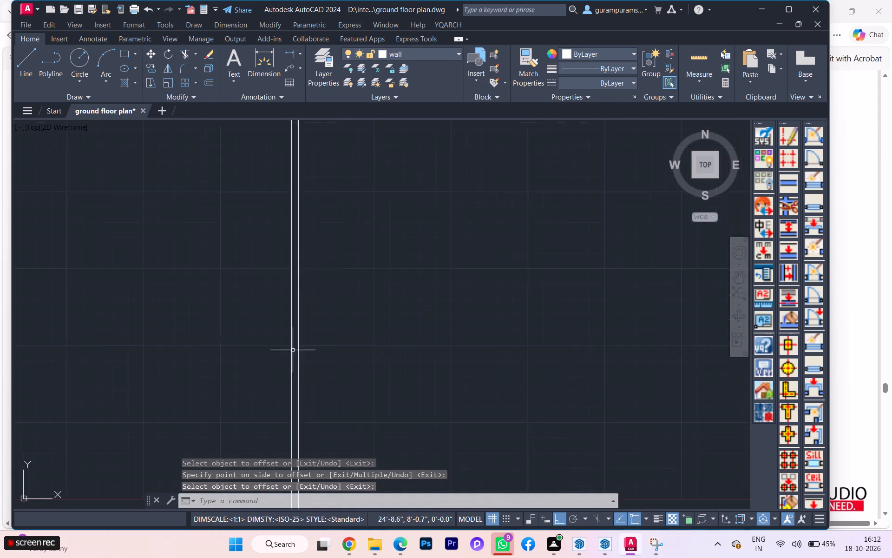
scroll(292, 352, down, 3)
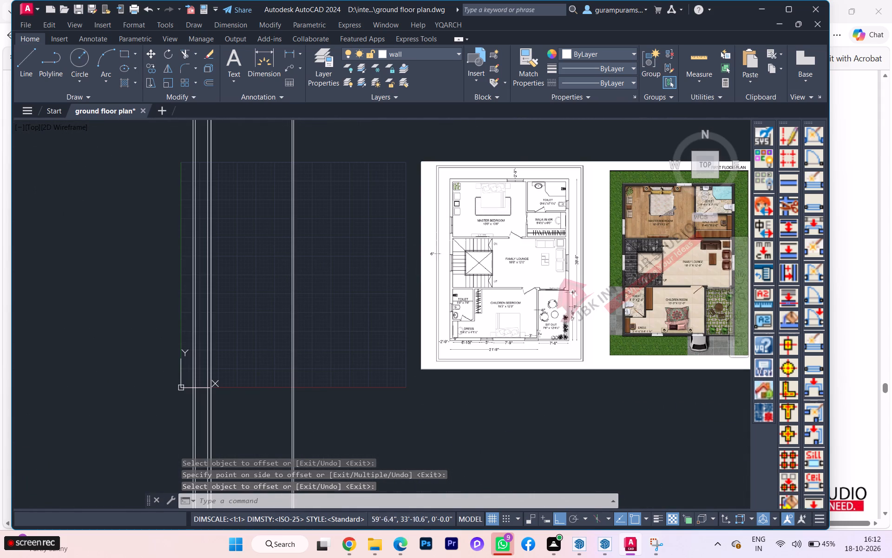
scroll(541, 227, up, 2)
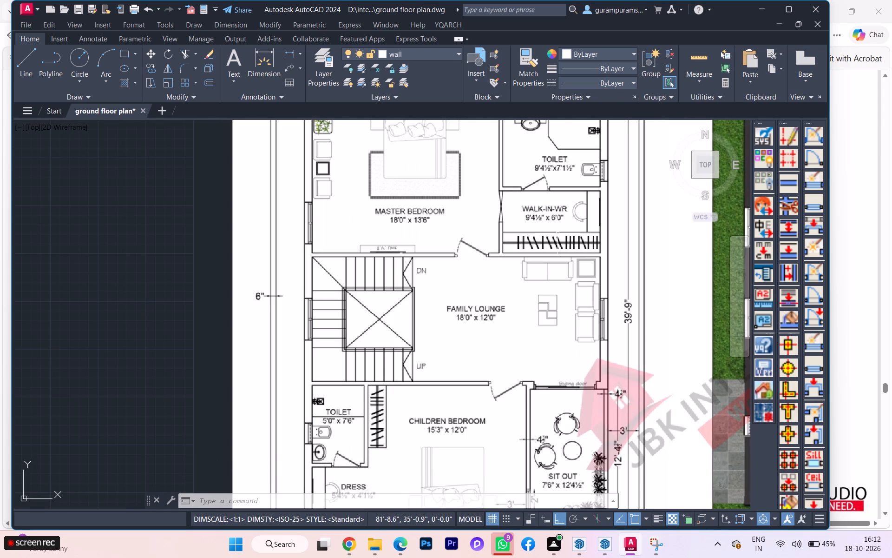
scroll(558, 235, down, 1)
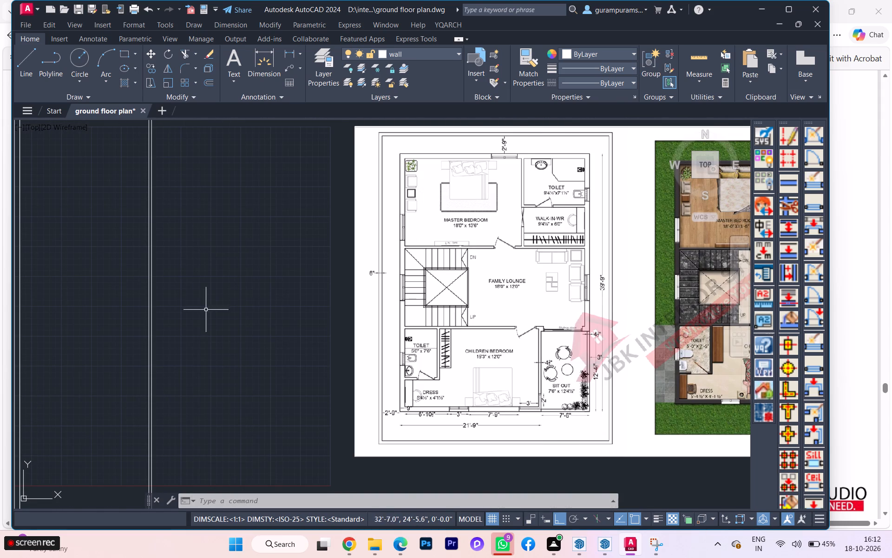
scroll(199, 315, up, 1)
key(o)
key(Return)
scroll(124, 357, up, 1)
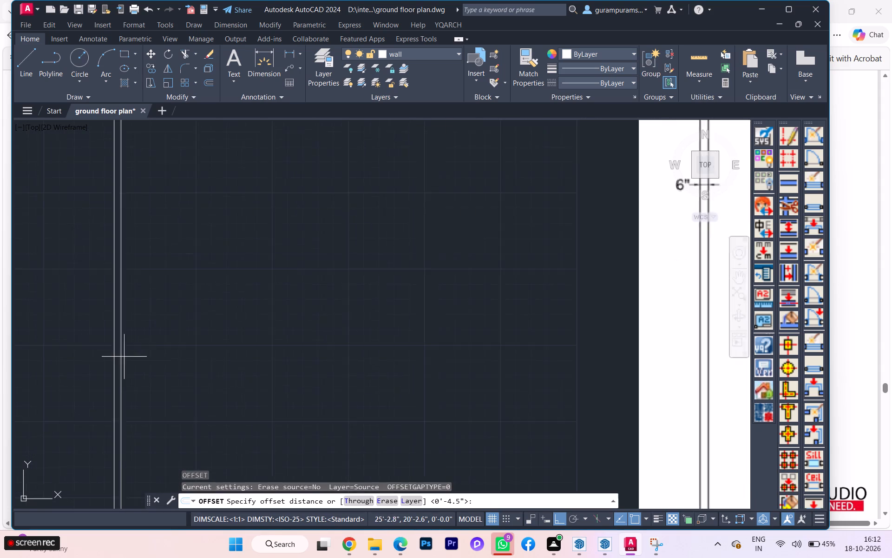
scroll(124, 357, up, 1)
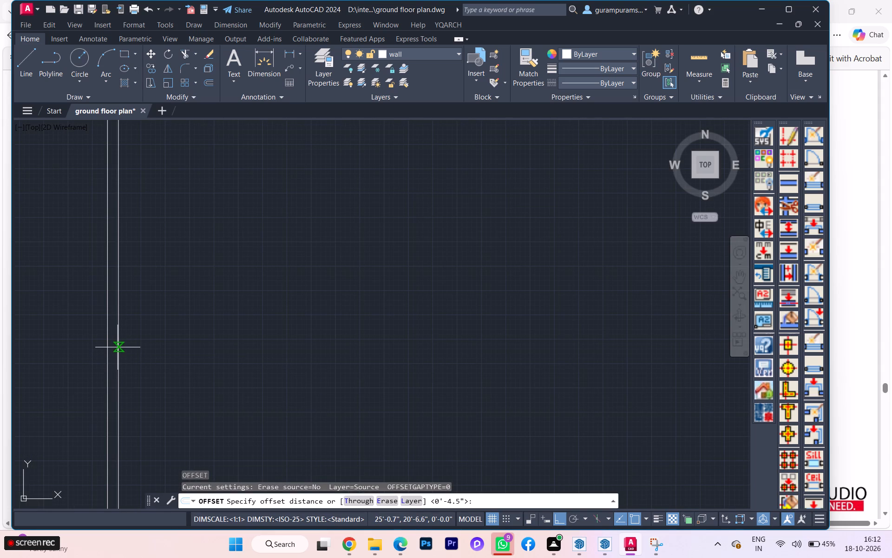
click(118, 347)
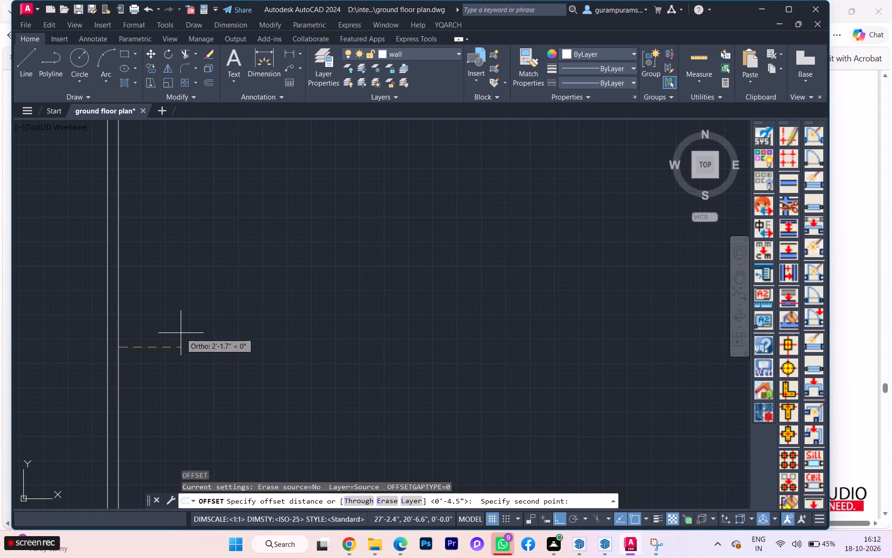
text(9')
text(4.5)
key(Return)
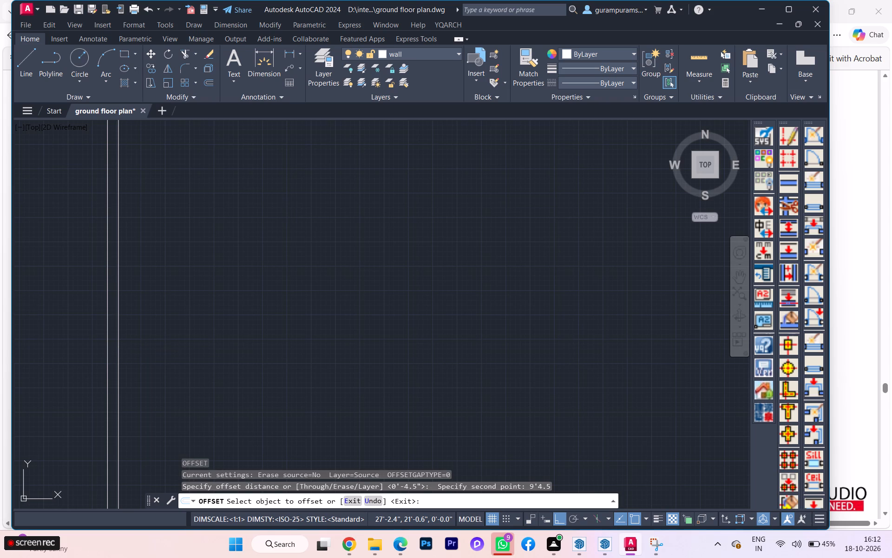
click(118, 357)
click(153, 344)
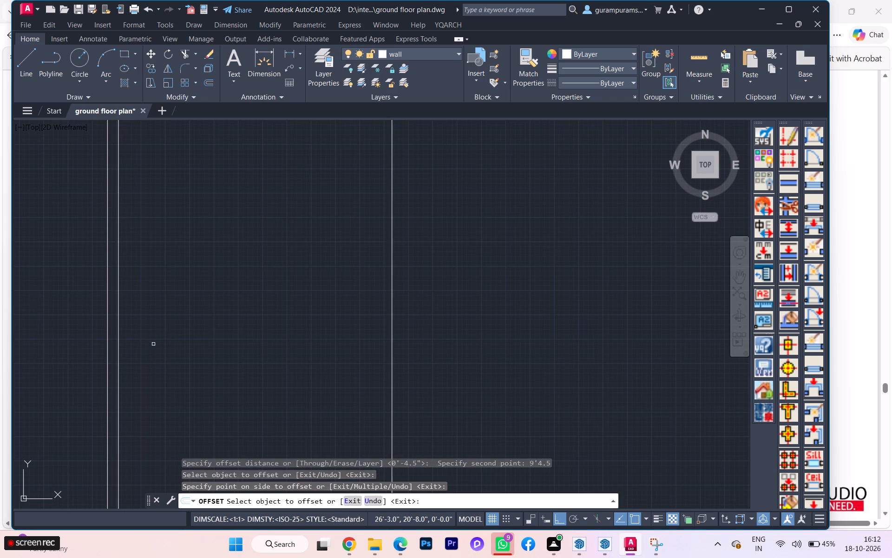
key(space)
Offset the vertical line at the far side of the 9'4.5" span by 9" along positive X.
key(space)
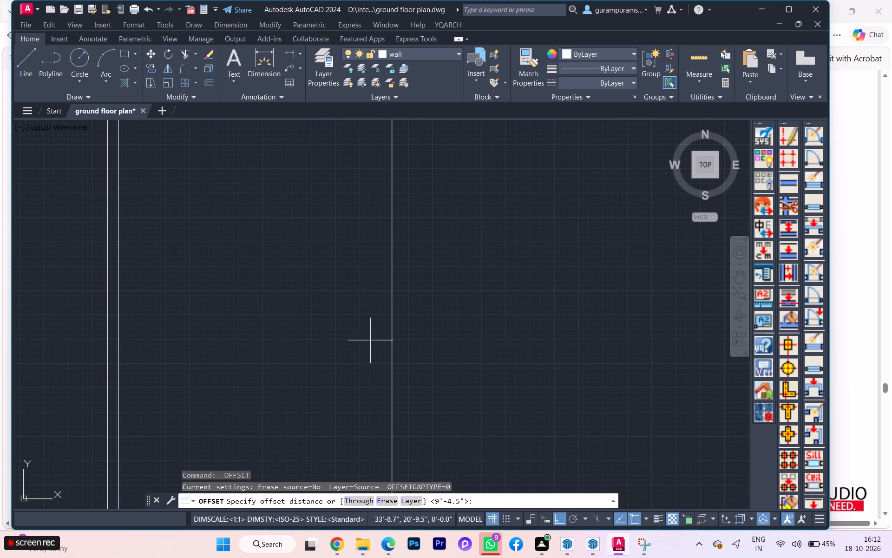
click(392, 326)
scroll(430, 323, down, 2)
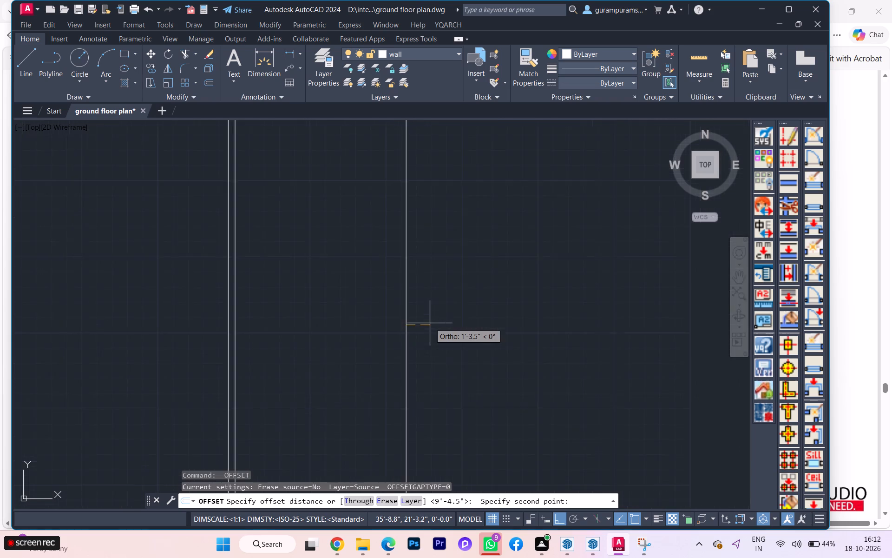
scroll(430, 323, down, 2)
key(9)
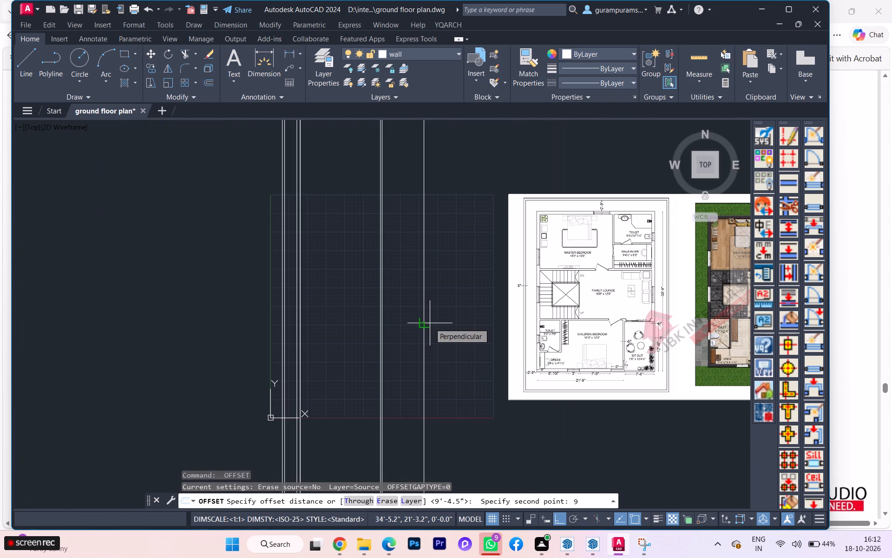
key(Return)
click(425, 333)
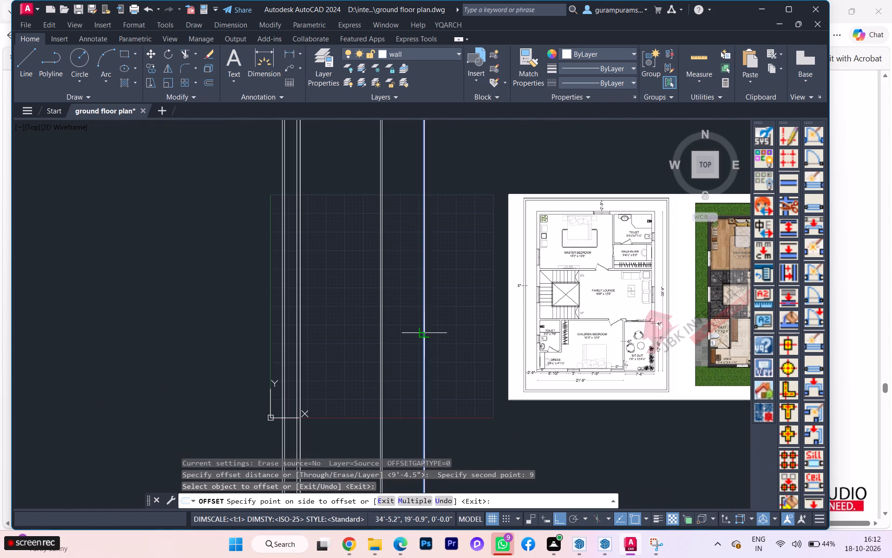
click(435, 329)
key(space)
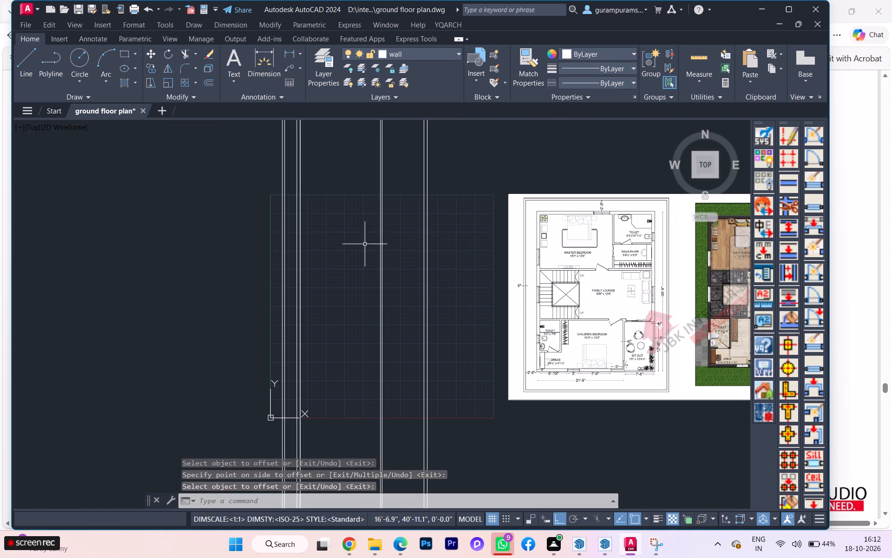
Draw a horizontal construction line across the vertical wall lines at about Y 45'-3.5".
key(x)
key(l)
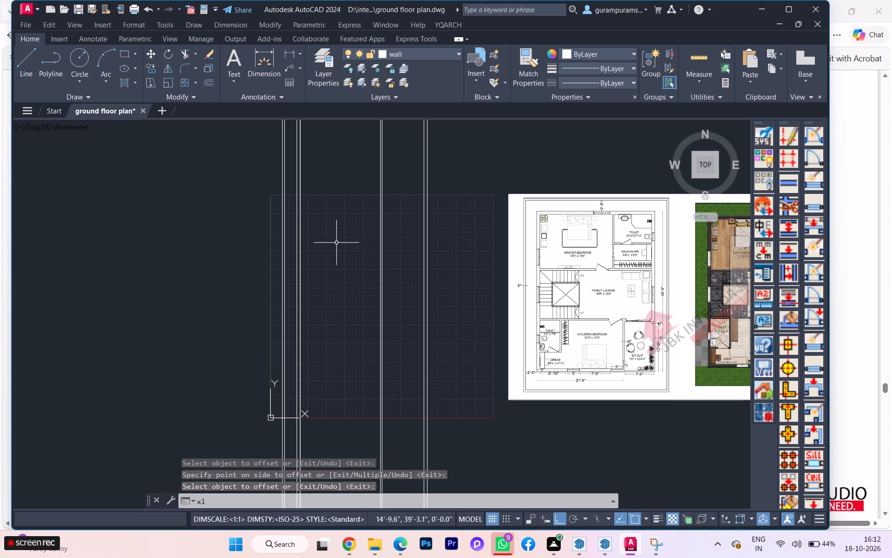
key(Return)
key(h)
key(Return)
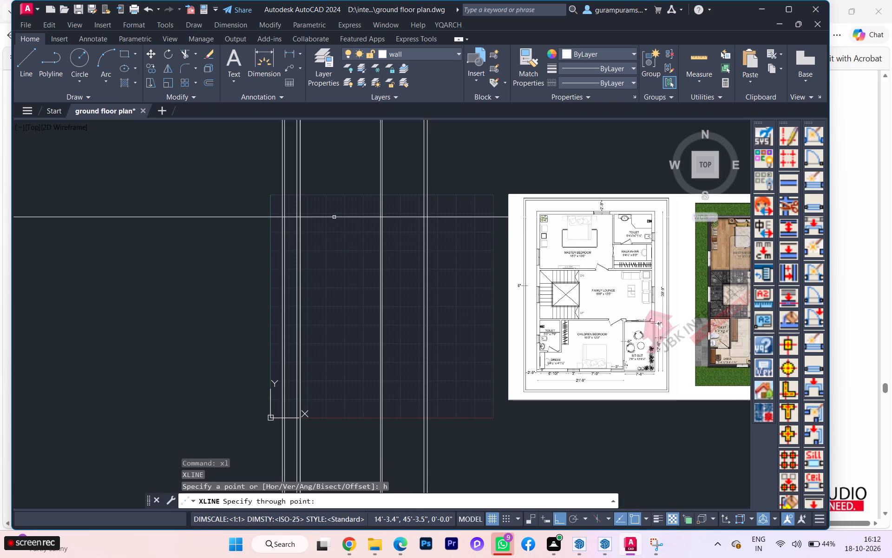
click(334, 216)
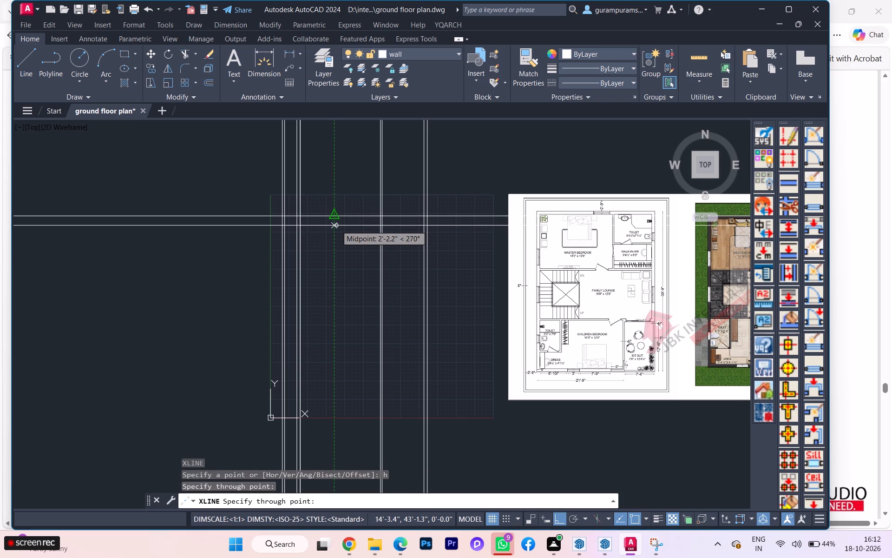
Offset the outer vertical line of the 9" wall by 3' along positive X.
scroll(336, 226, up, 1)
scroll(336, 227, down, 1)
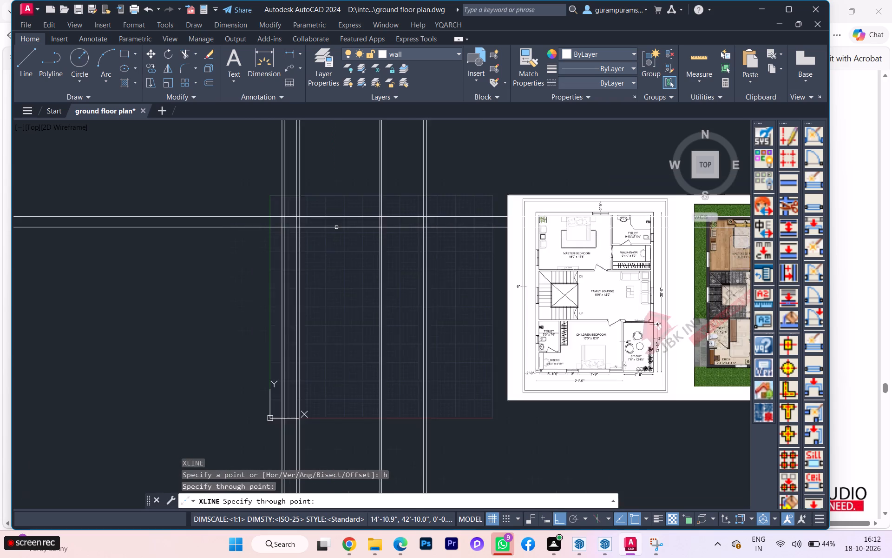
scroll(337, 227, down, 1)
key(Escape)
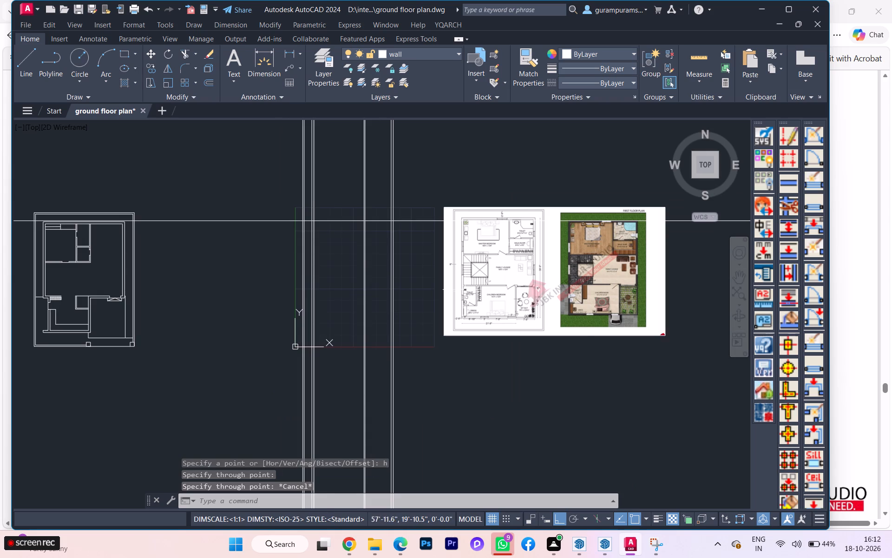
scroll(426, 297, up, 1)
click(379, 301)
scroll(369, 299, down, 1)
scroll(369, 299, up, 2)
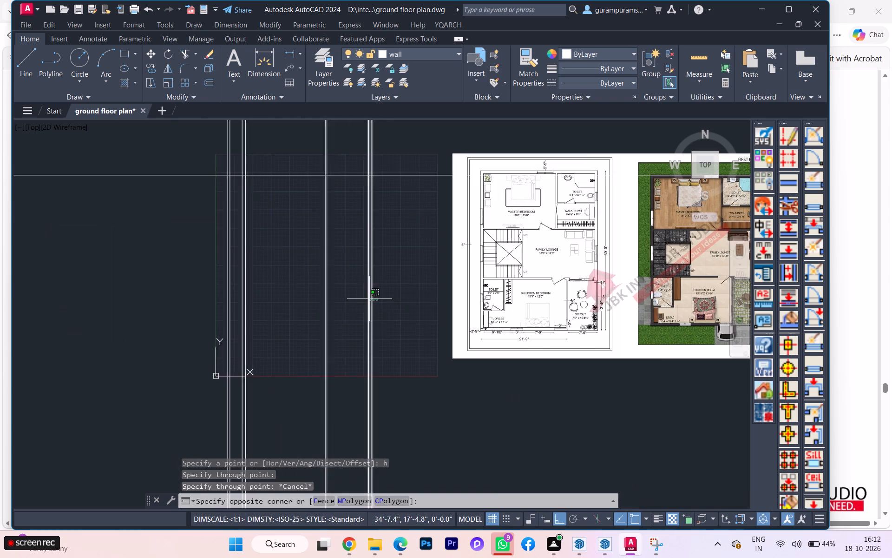
click(373, 295)
click(370, 292)
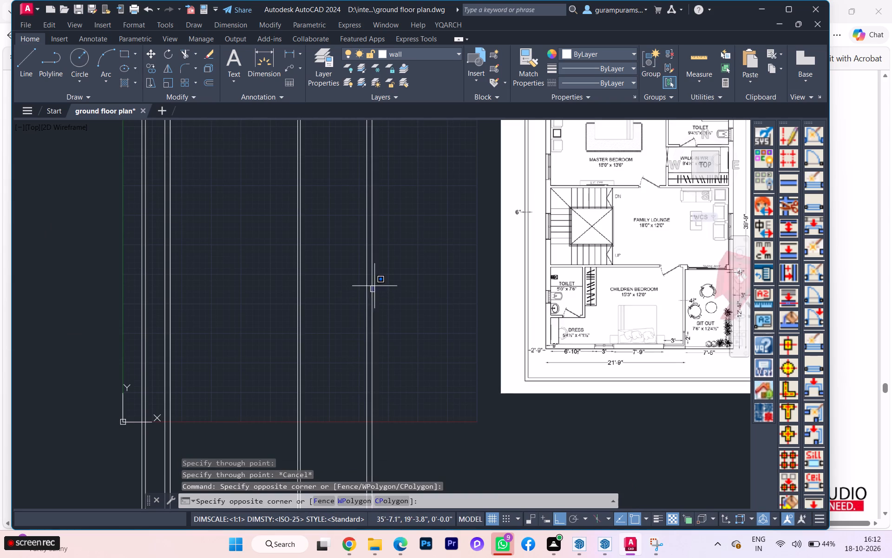
click(375, 285)
click(382, 302)
click(367, 287)
key(o)
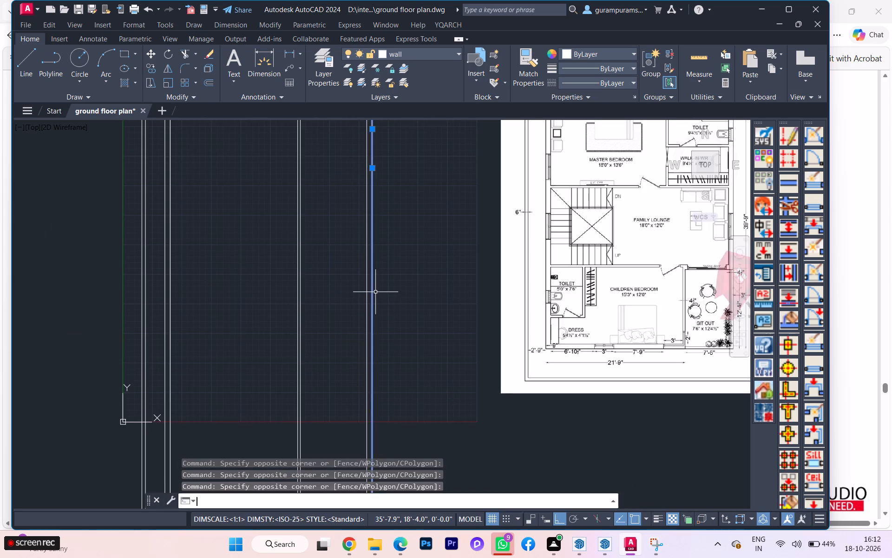
key(Return)
click(373, 311)
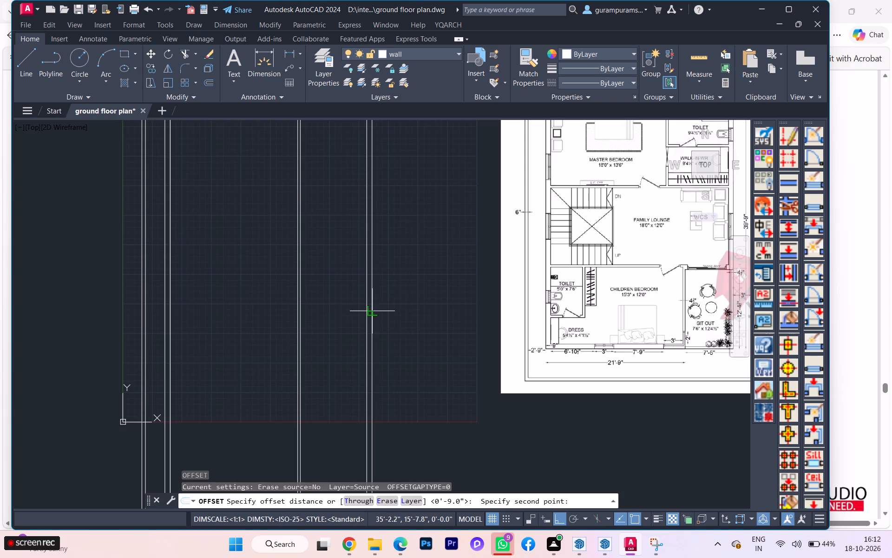
scroll(420, 299, down, 1)
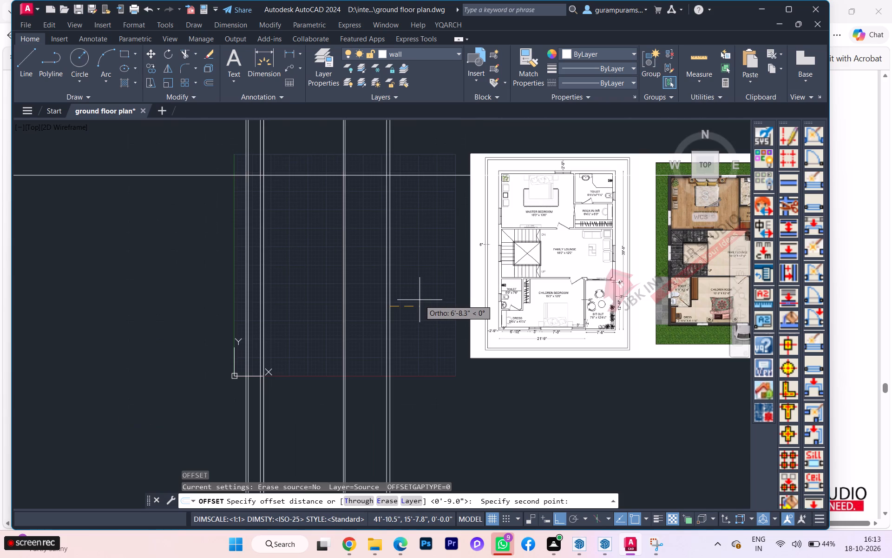
scroll(421, 299, up, 1)
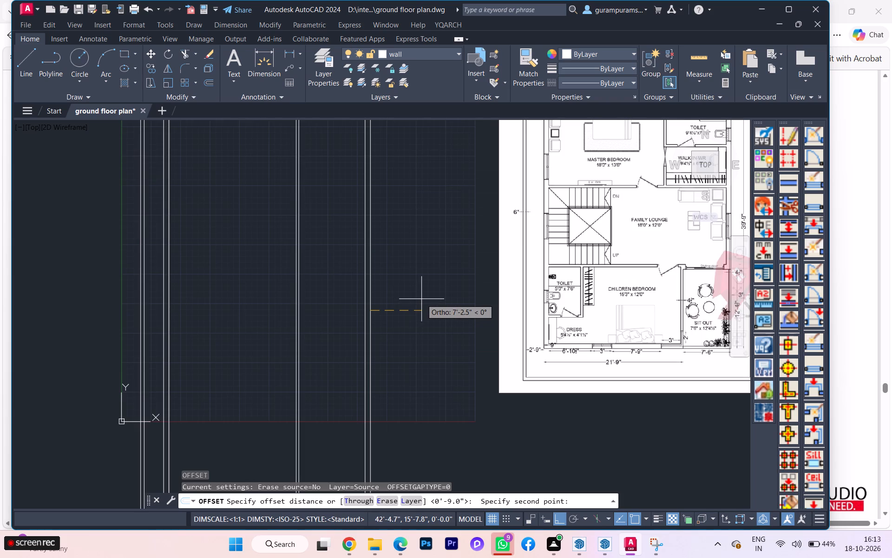
middle_drag(418, 301, 168, 328)
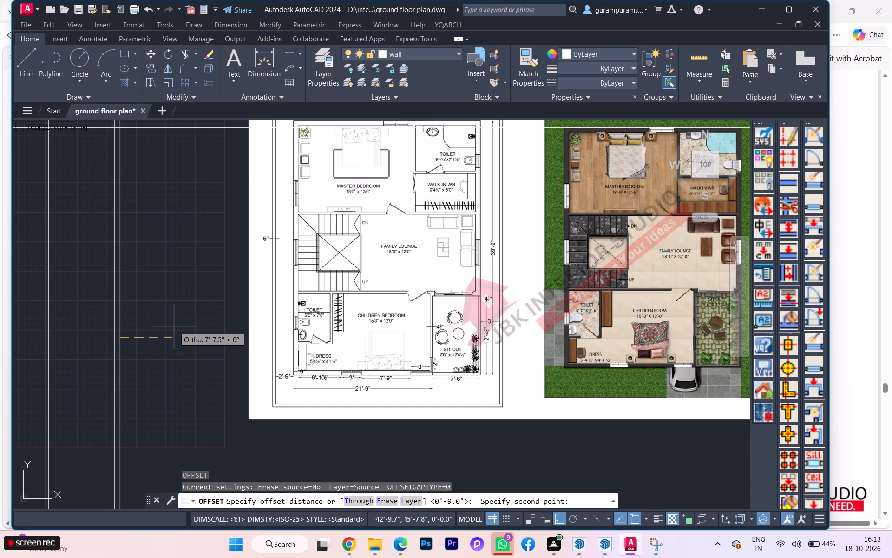
key(3)
key(apostrophe)
key(Return)
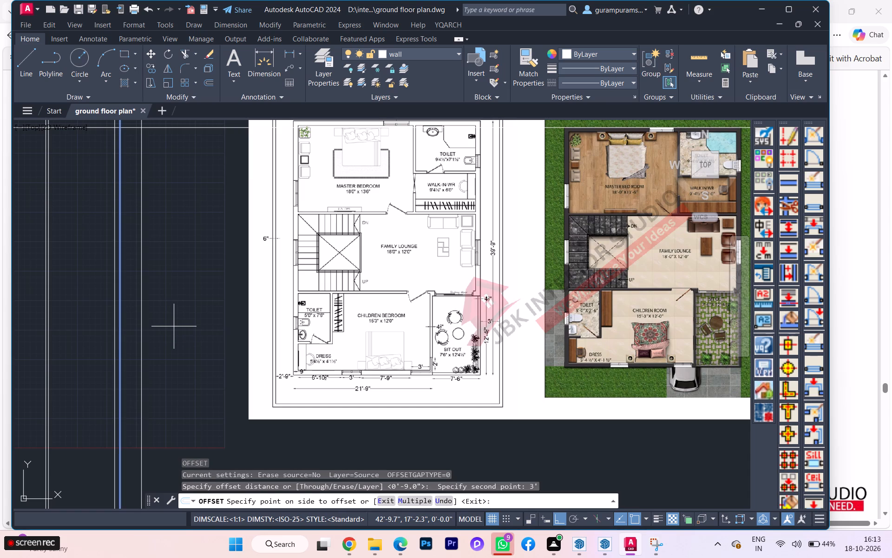
middle_drag(162, 340, 155, 359)
click(151, 364)
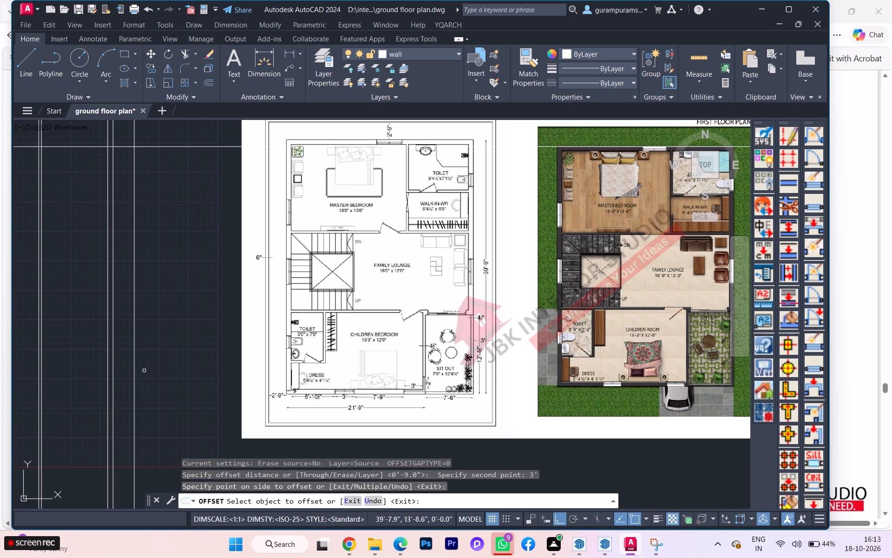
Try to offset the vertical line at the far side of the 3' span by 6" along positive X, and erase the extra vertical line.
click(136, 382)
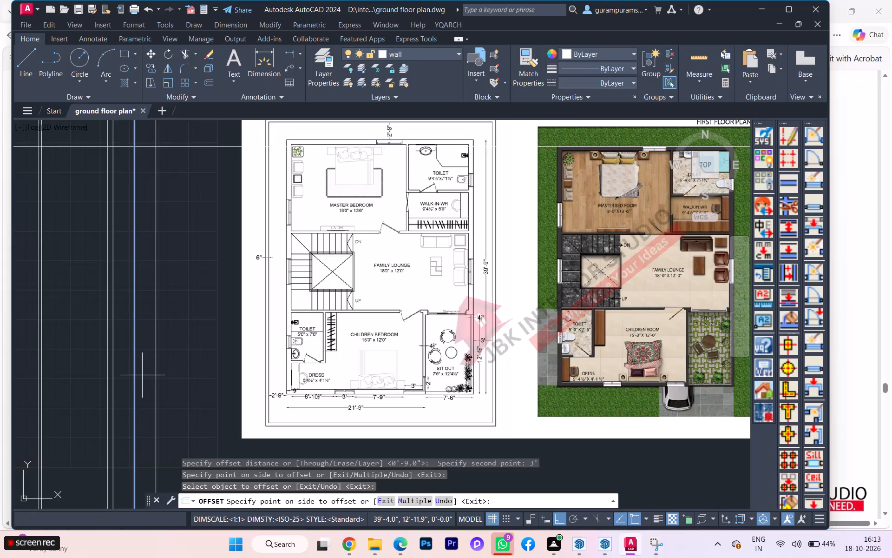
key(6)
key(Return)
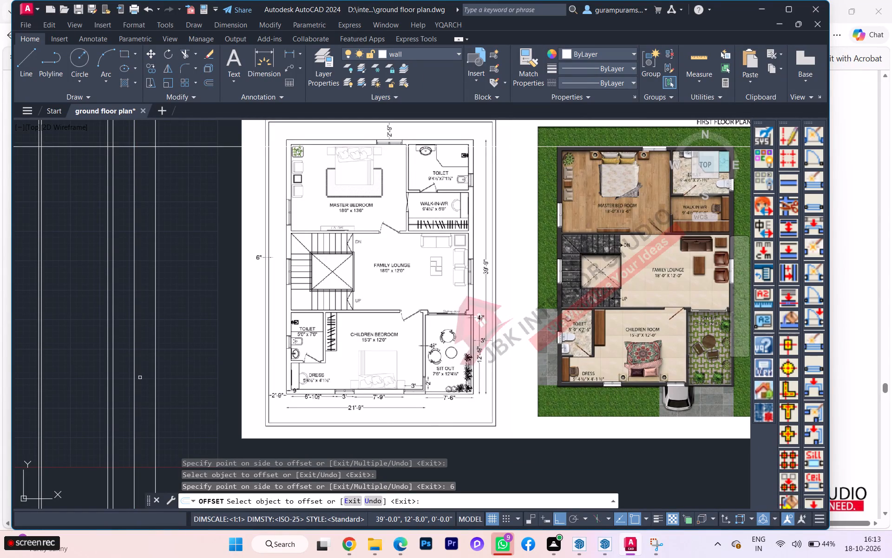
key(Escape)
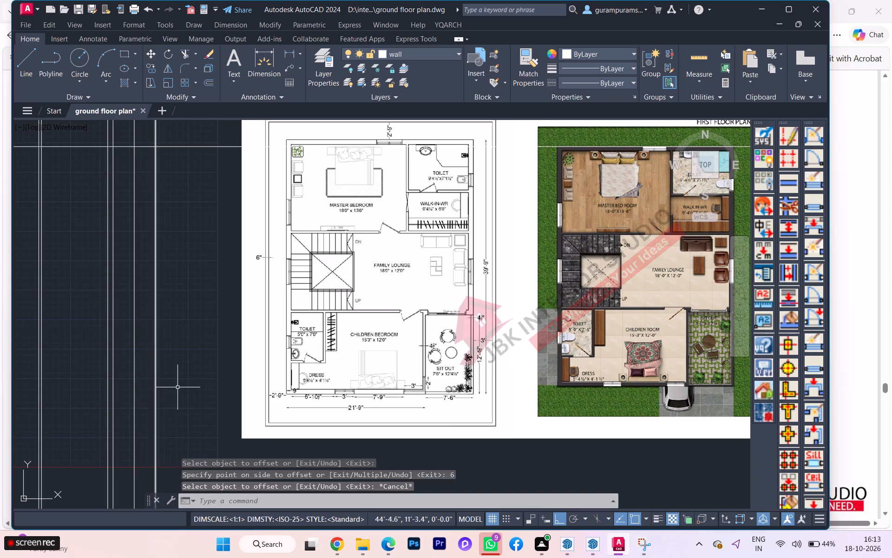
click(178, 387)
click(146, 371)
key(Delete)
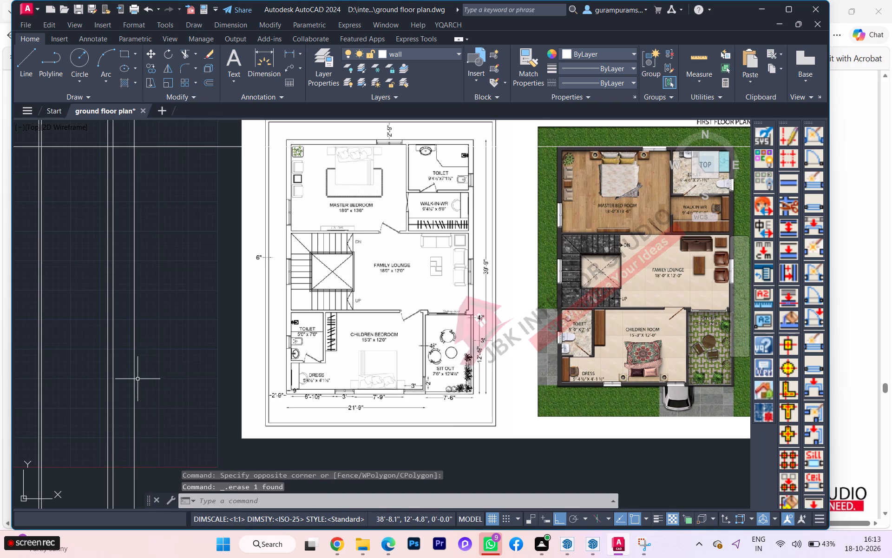
Offset the vertical line at the far side of the 3' span by 6" along positive X.
key(o)
key(Return)
click(135, 382)
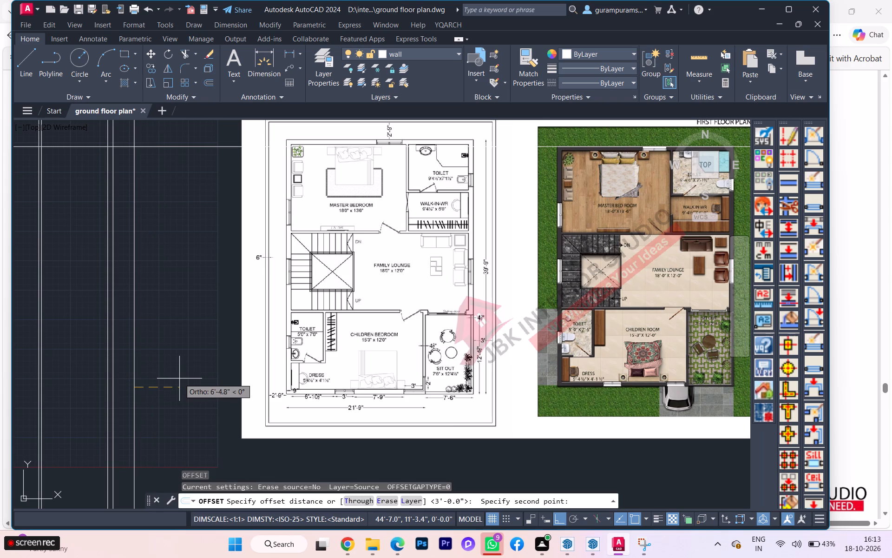
key(6)
key(Return)
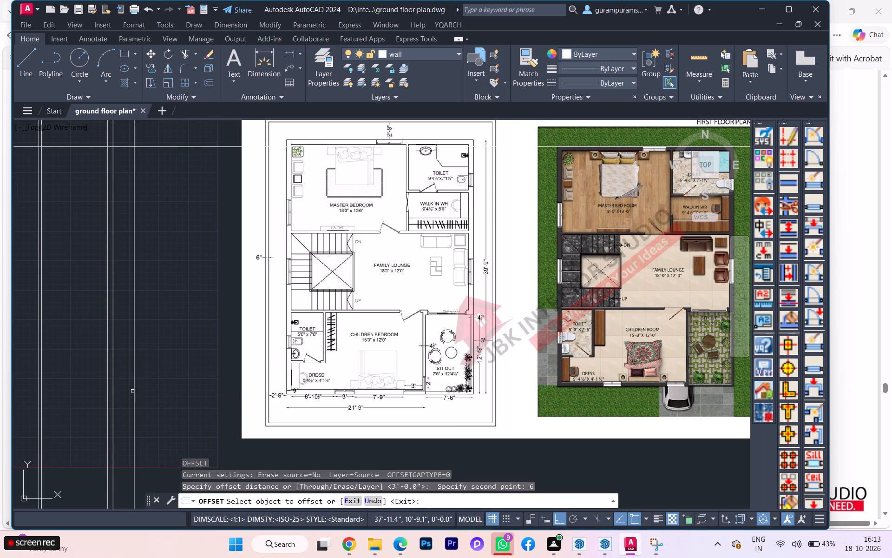
double_click(134, 388)
click(148, 379)
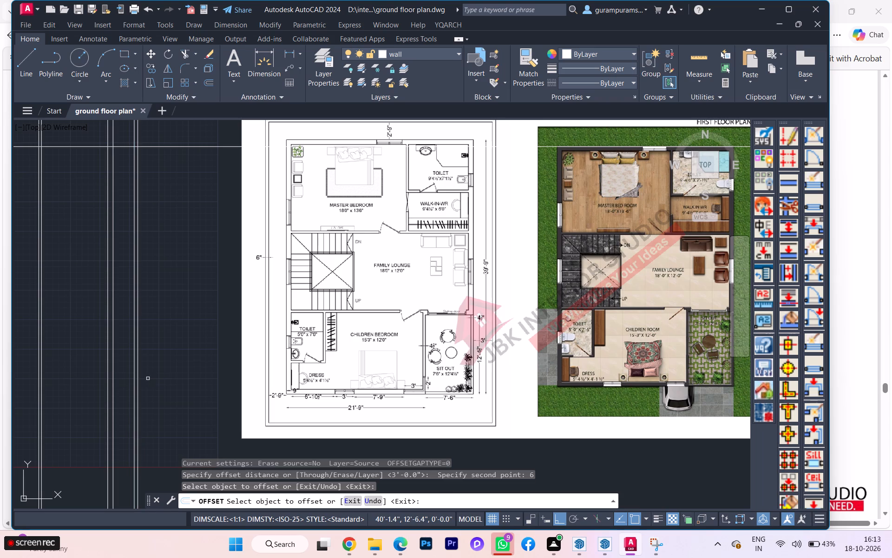
key(space)
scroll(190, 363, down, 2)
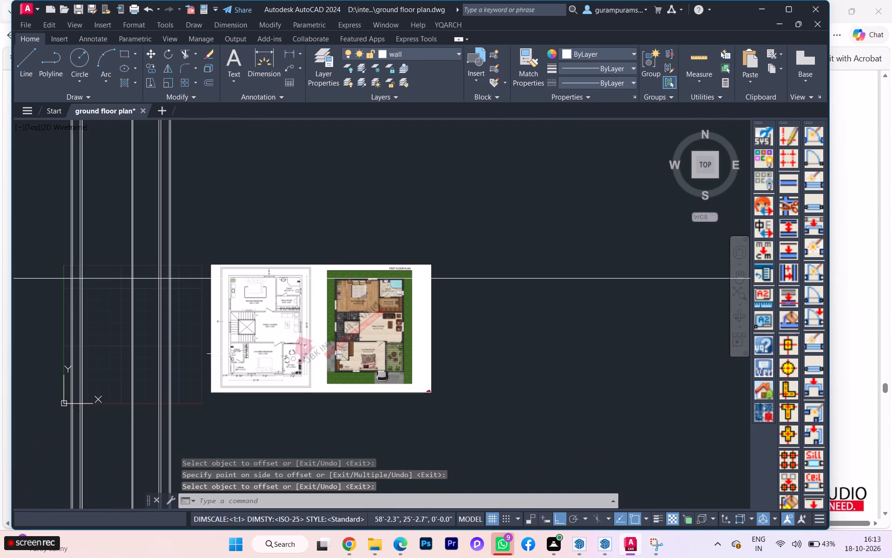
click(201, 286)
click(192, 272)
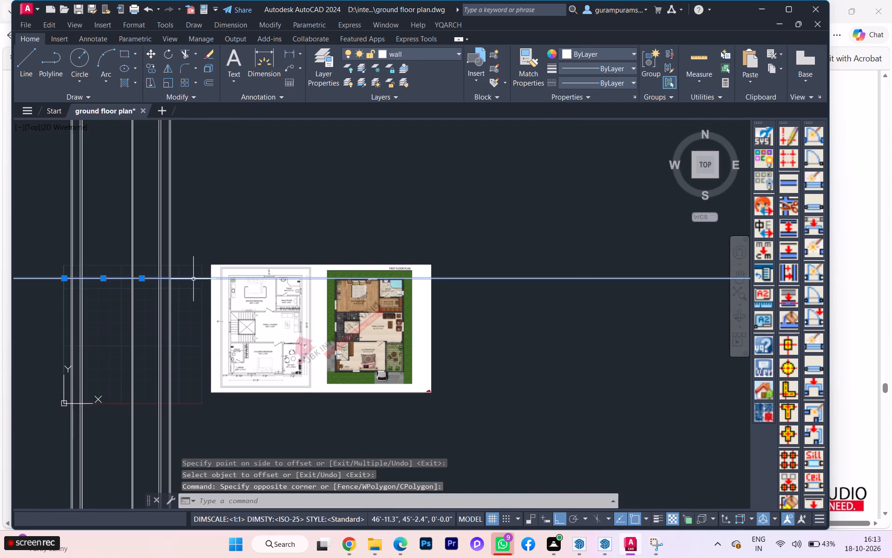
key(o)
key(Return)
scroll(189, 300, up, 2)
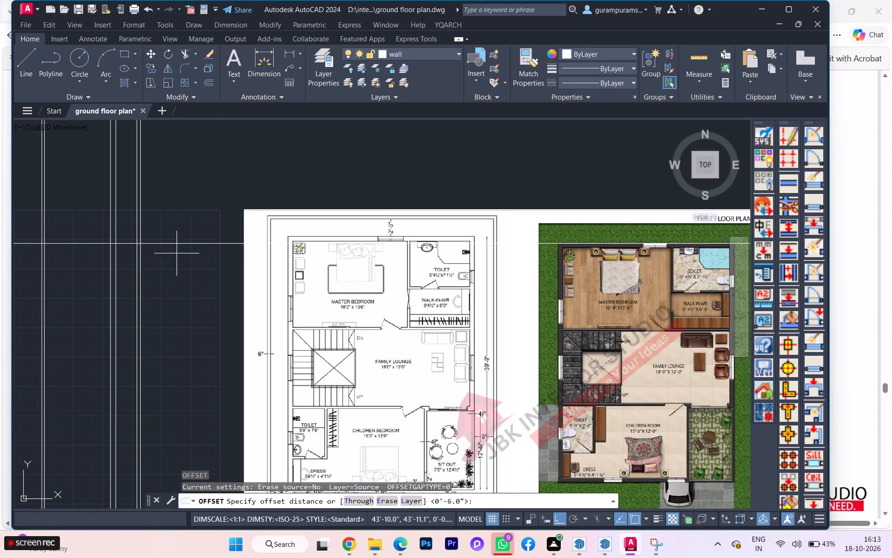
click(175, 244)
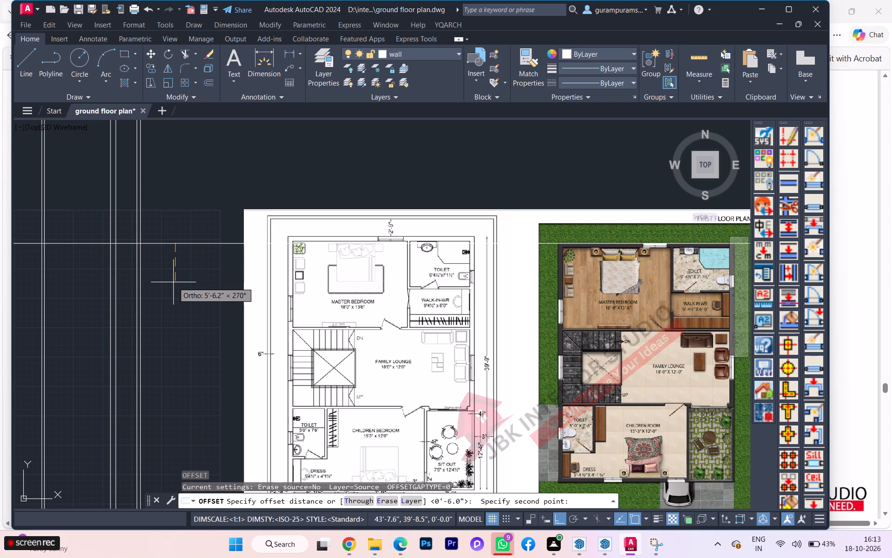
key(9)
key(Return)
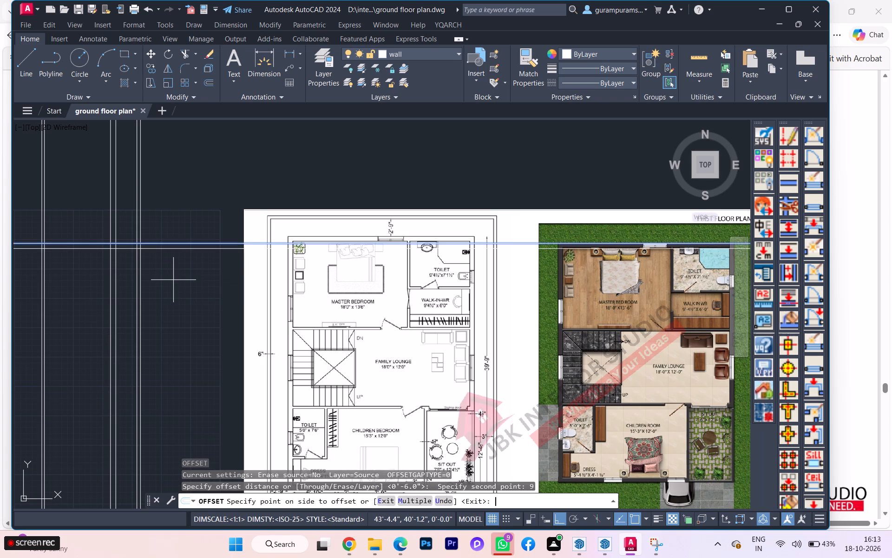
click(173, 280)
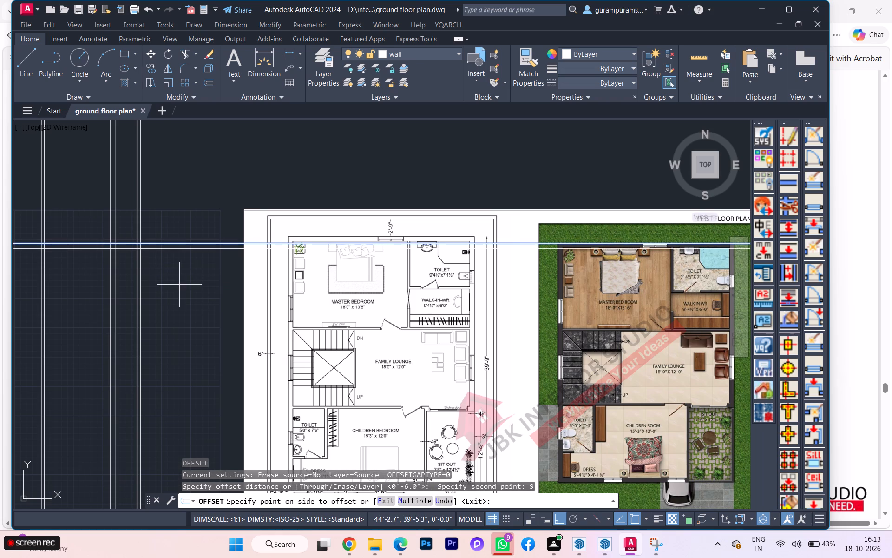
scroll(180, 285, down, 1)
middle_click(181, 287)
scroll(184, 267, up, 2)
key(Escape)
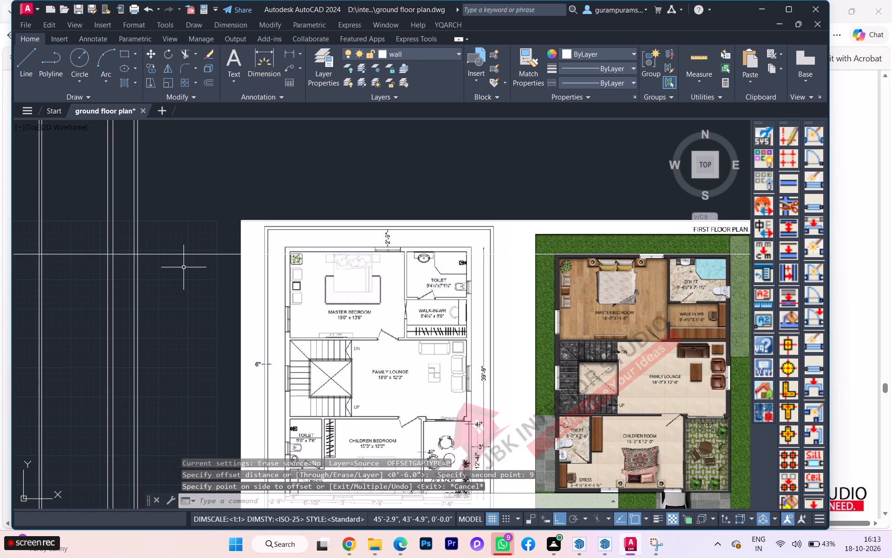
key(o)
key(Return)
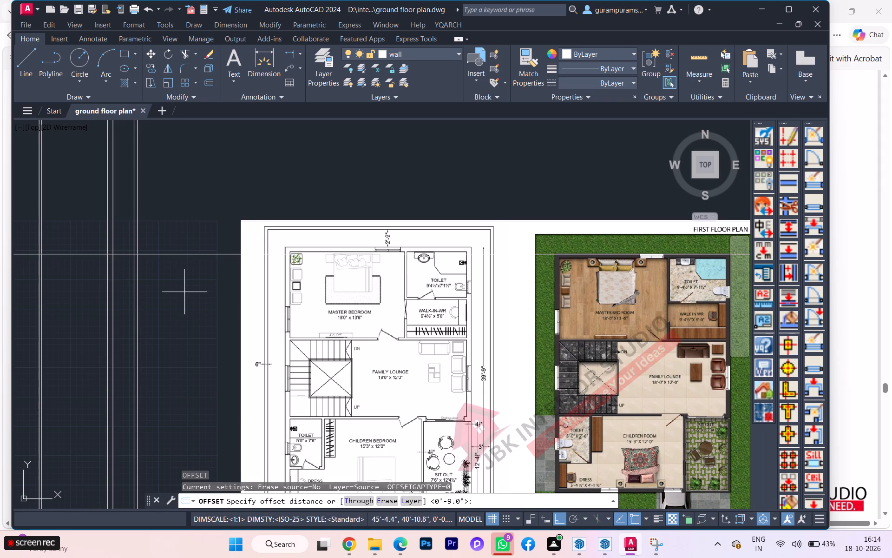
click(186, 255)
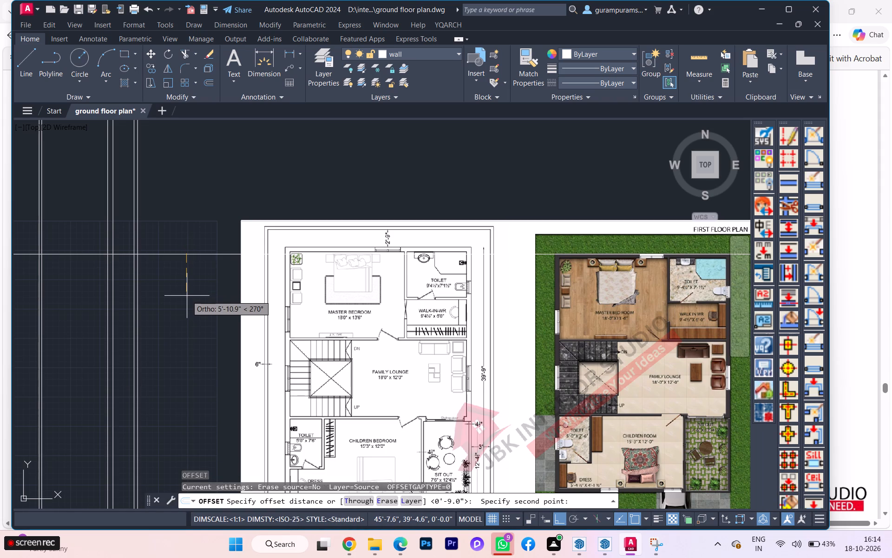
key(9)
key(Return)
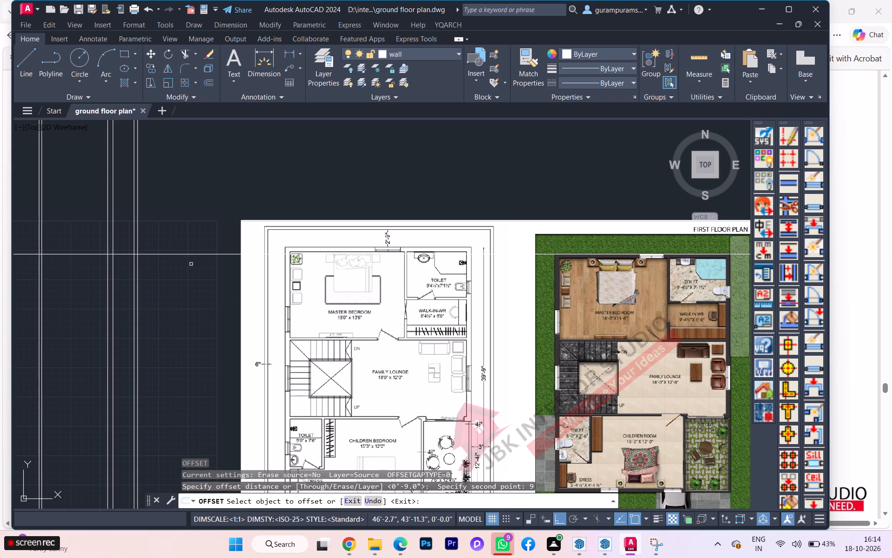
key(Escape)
Offset the horizontal construction line by 6" along negative Y.
key(space)
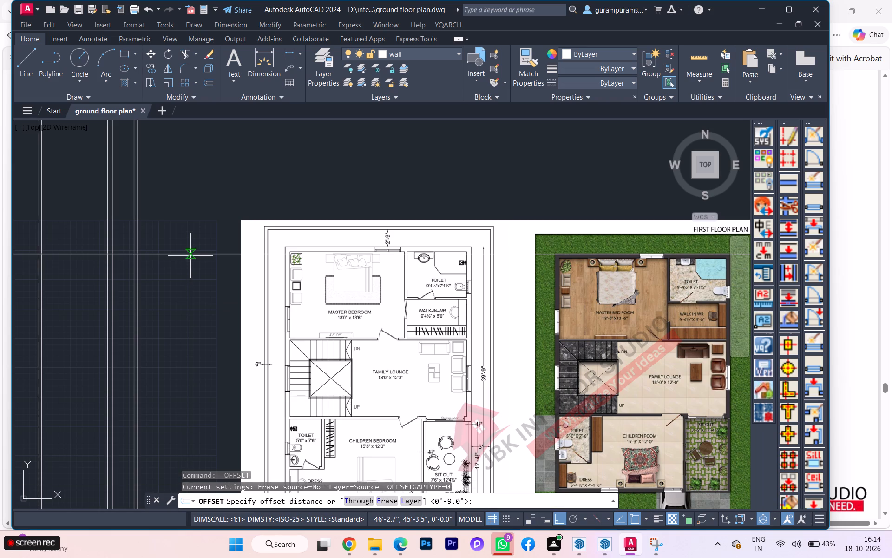
click(190, 254)
key(6)
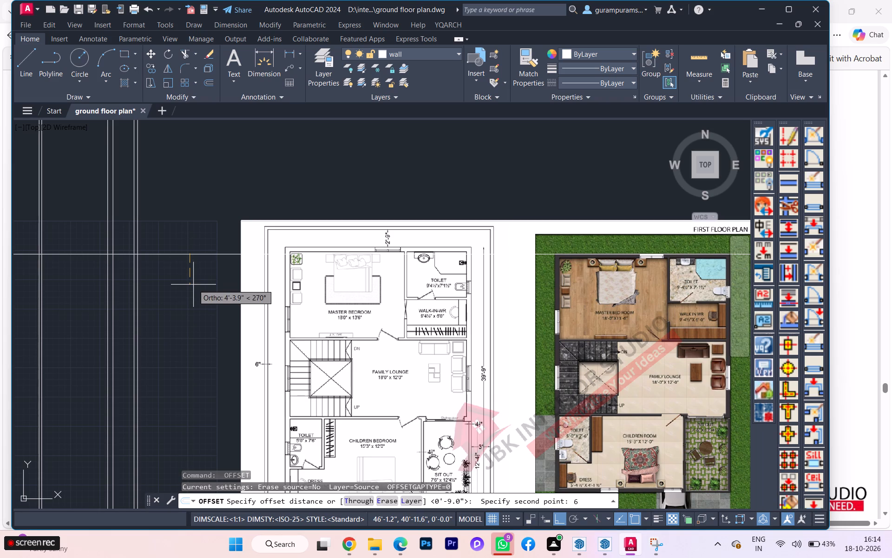
key(Return)
click(192, 254)
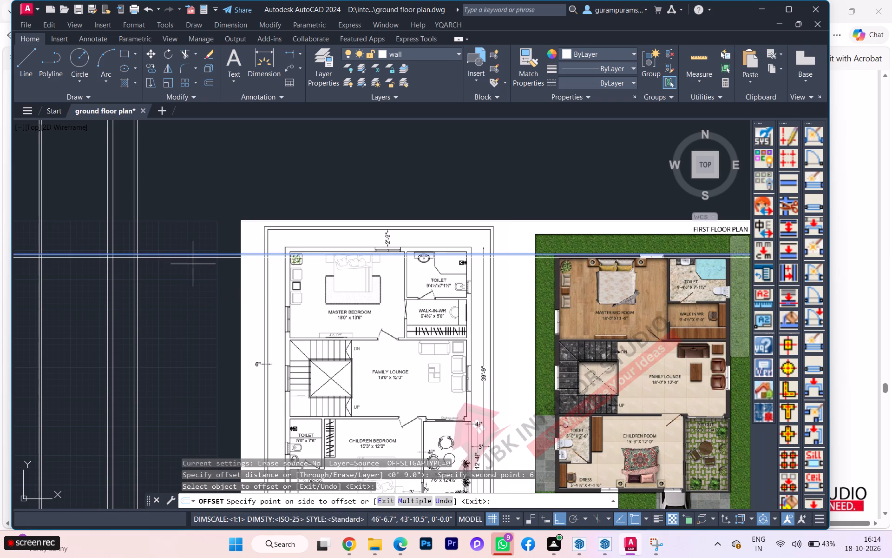
click(193, 264)
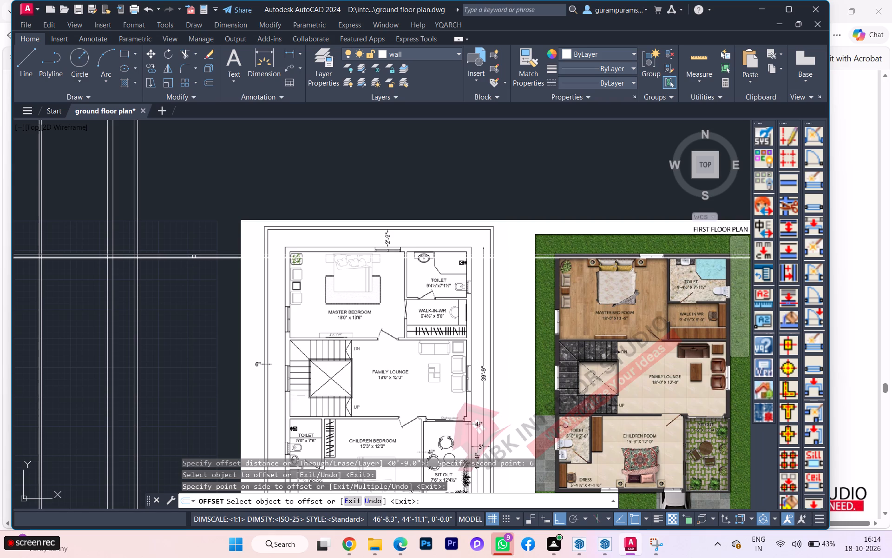
Offset the lower horizontal line of the 6" wall pair by 13'6" along negative Y for the master bedroom depth.
click(194, 257)
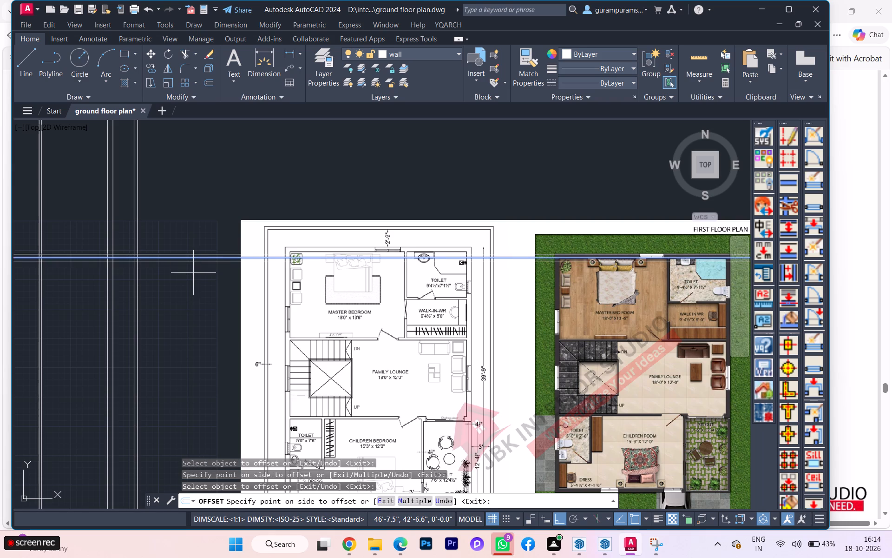
key(Escape)
key(space)
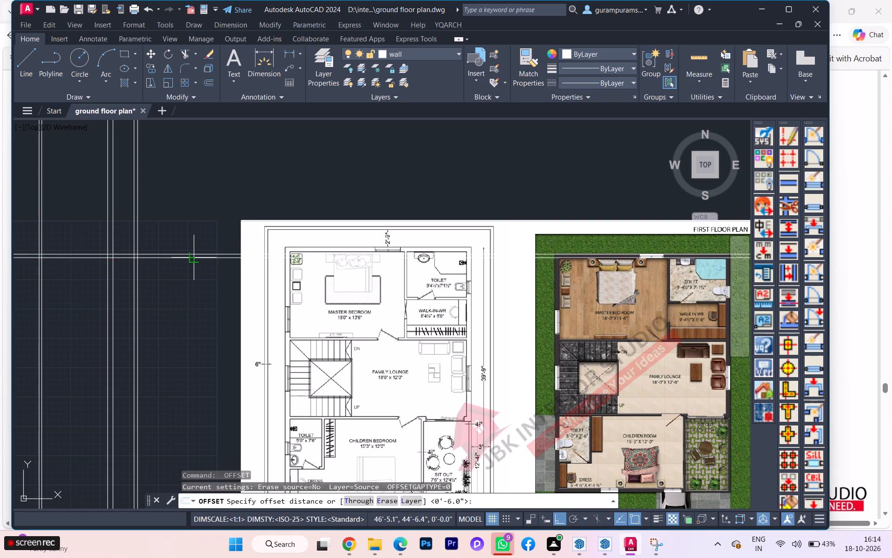
click(192, 260)
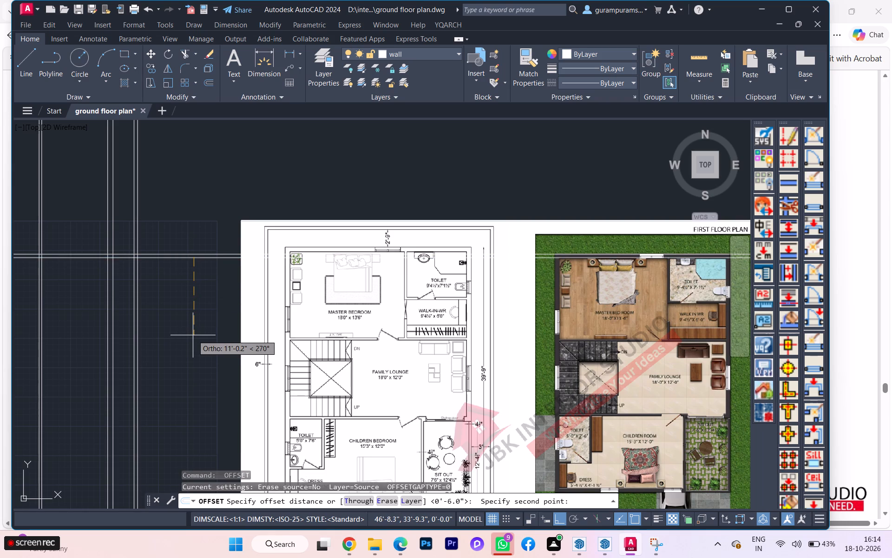
text(13'6)
key(Return)
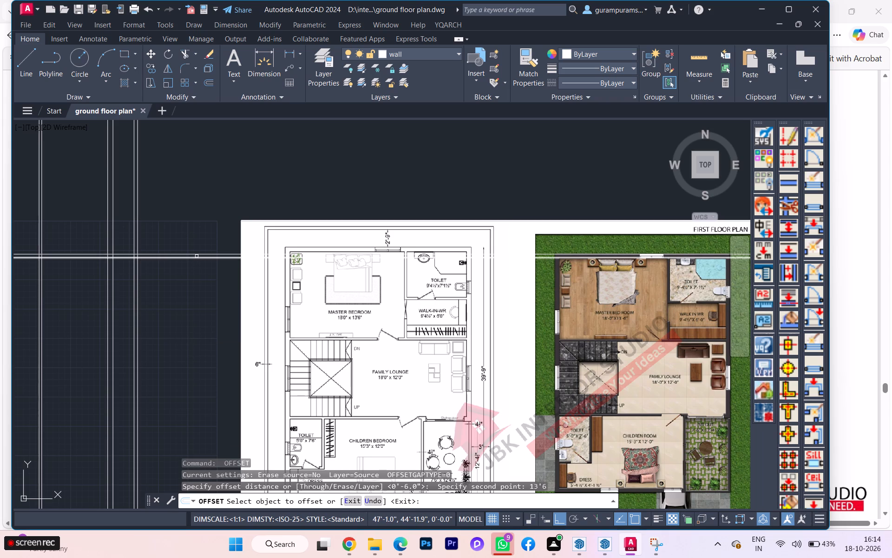
click(197, 256)
click(198, 280)
key(Escape)
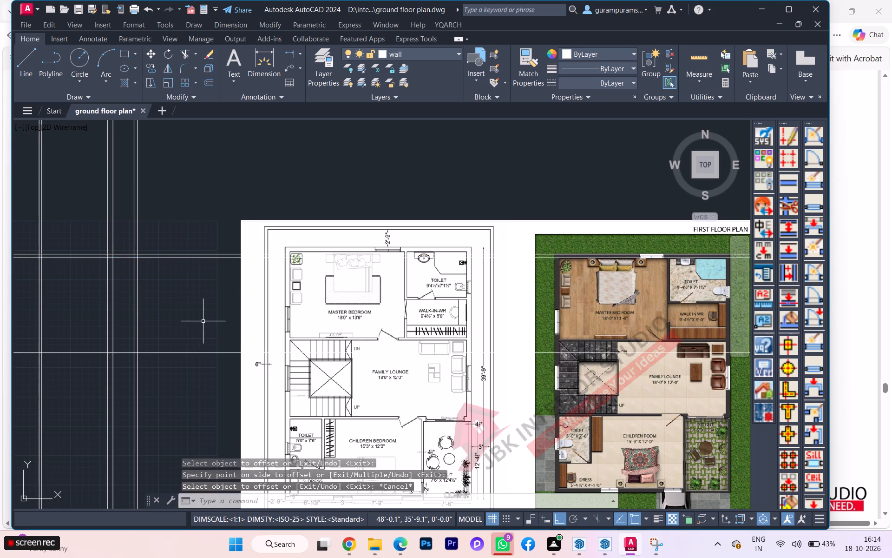
Offset the horizontal line at the far side of the 13'6" span by 4.5" along negative Y.
key(space)
click(199, 351)
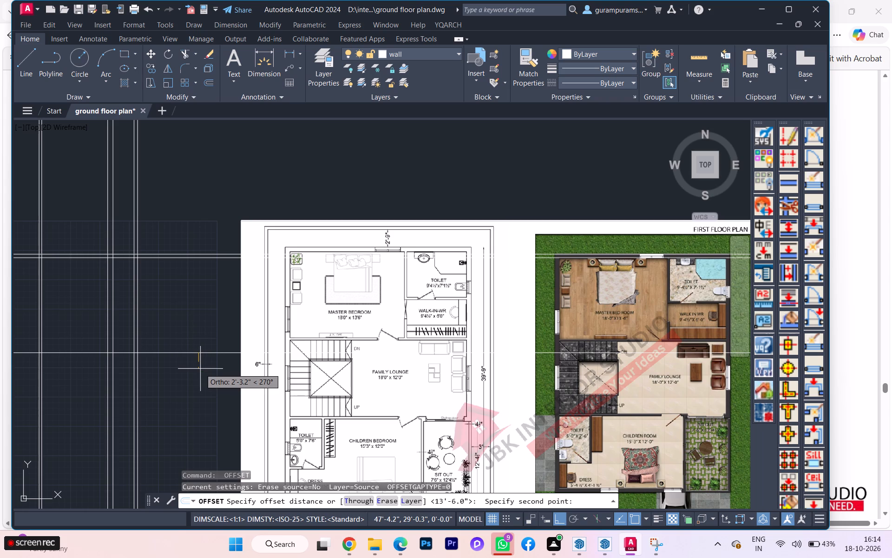
text(4.5)
key(Return)
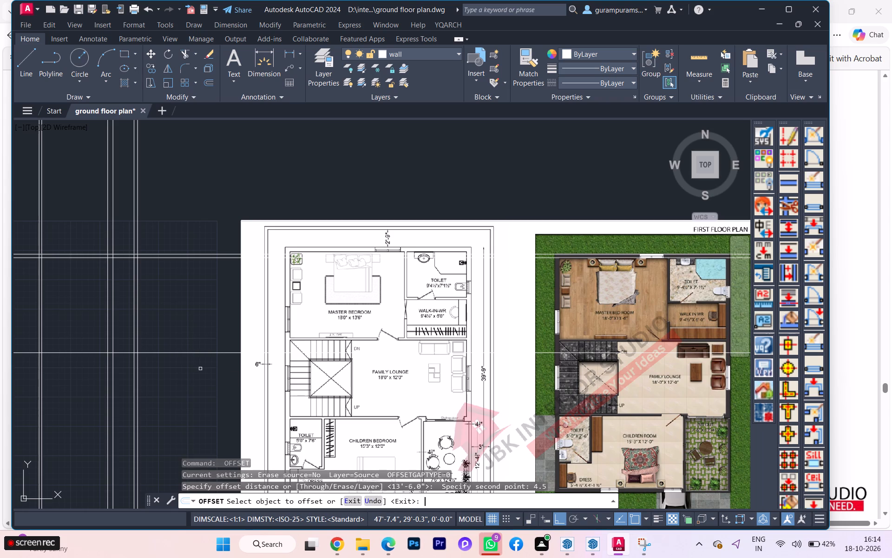
click(201, 352)
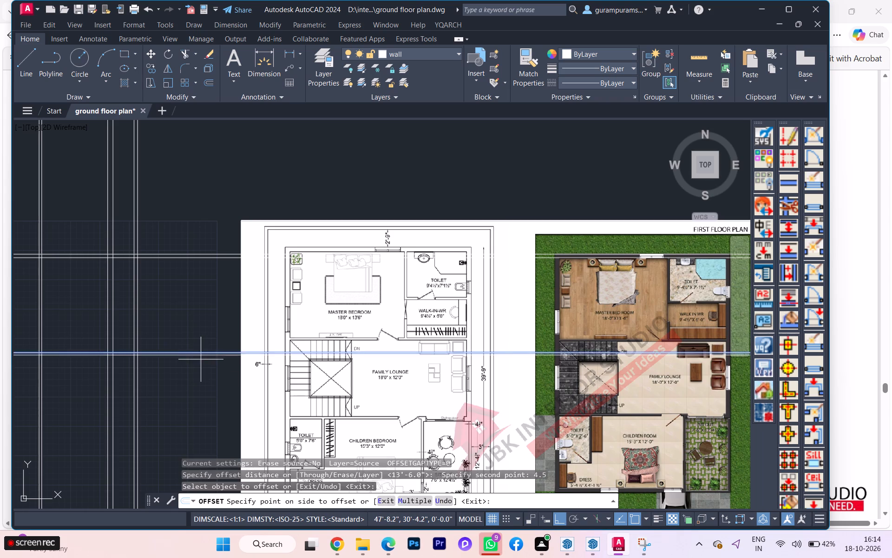
click(201, 359)
key(Escape)
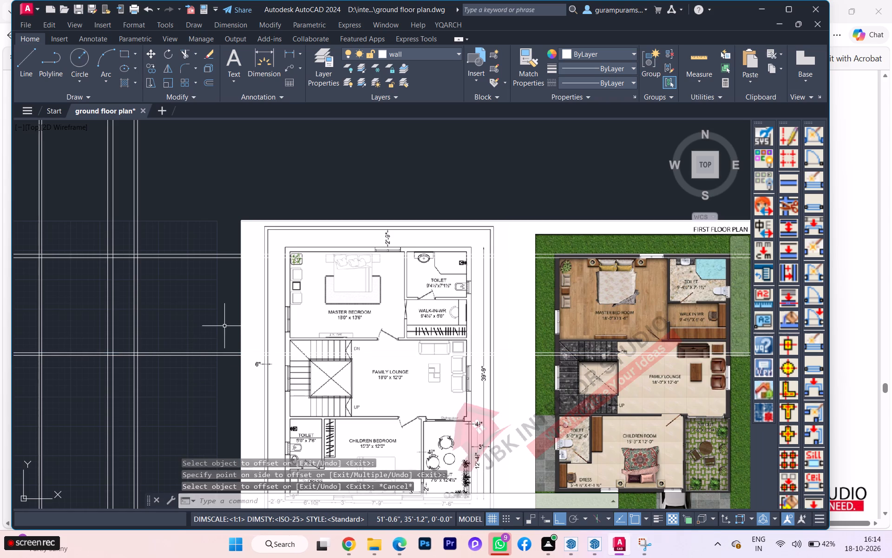
Offset the lower line of the 4.5" wall below the master bedroom by 12' along negative Y for the family lounge.
key(space)
scroll(352, 343, up, 1)
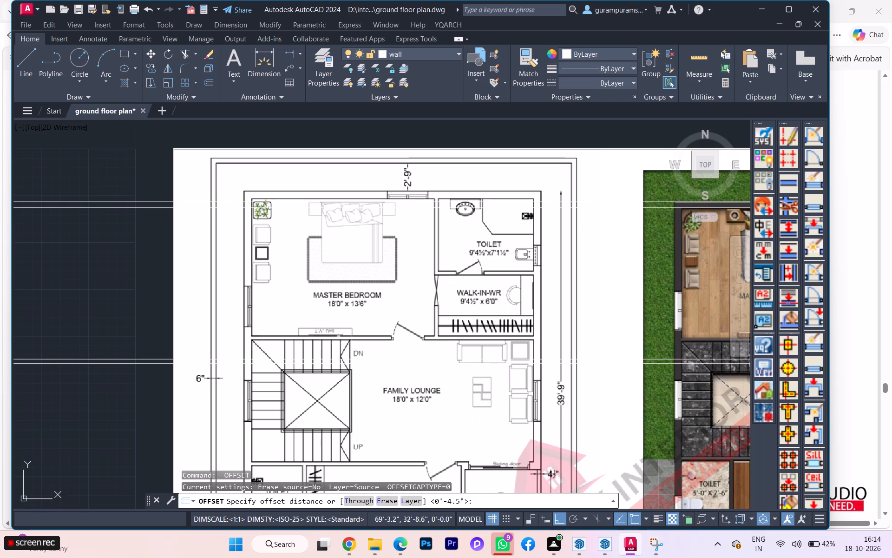
scroll(475, 321, down, 1)
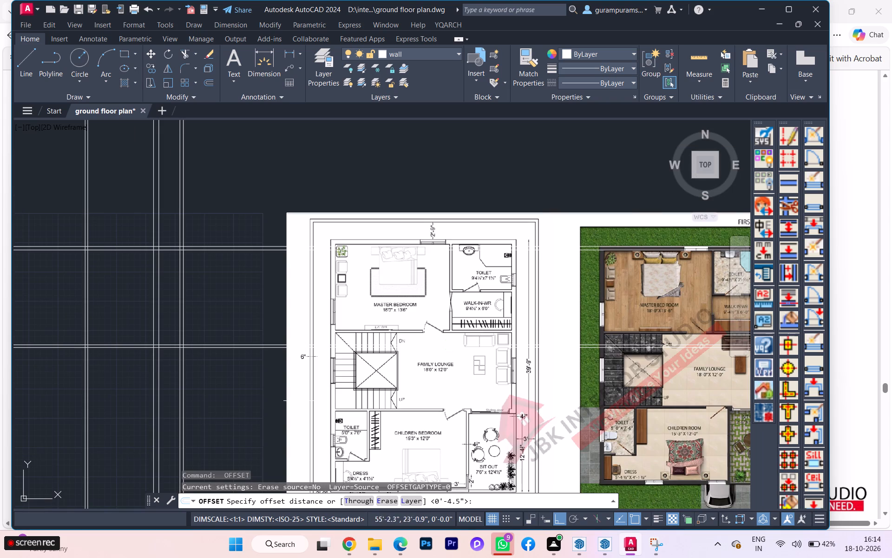
scroll(210, 387, up, 1)
scroll(236, 326, up, 2)
click(234, 324)
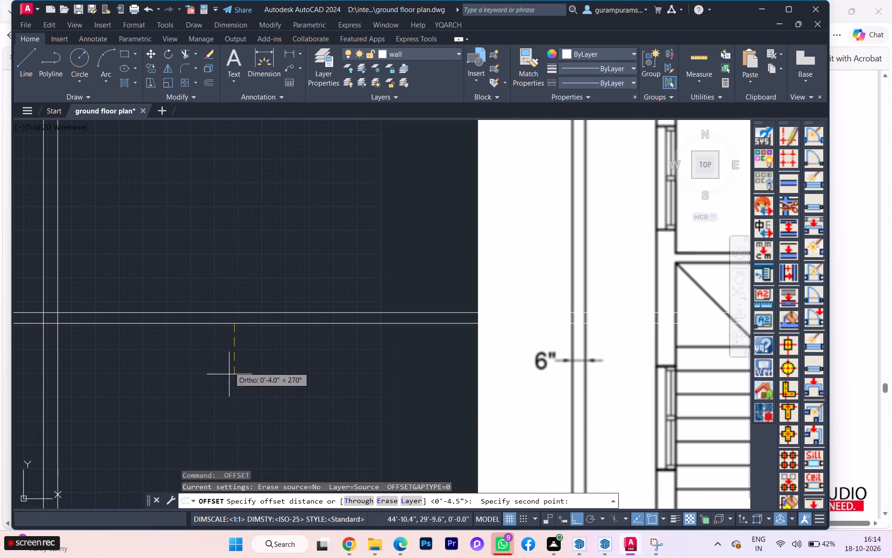
scroll(230, 383, down, 4)
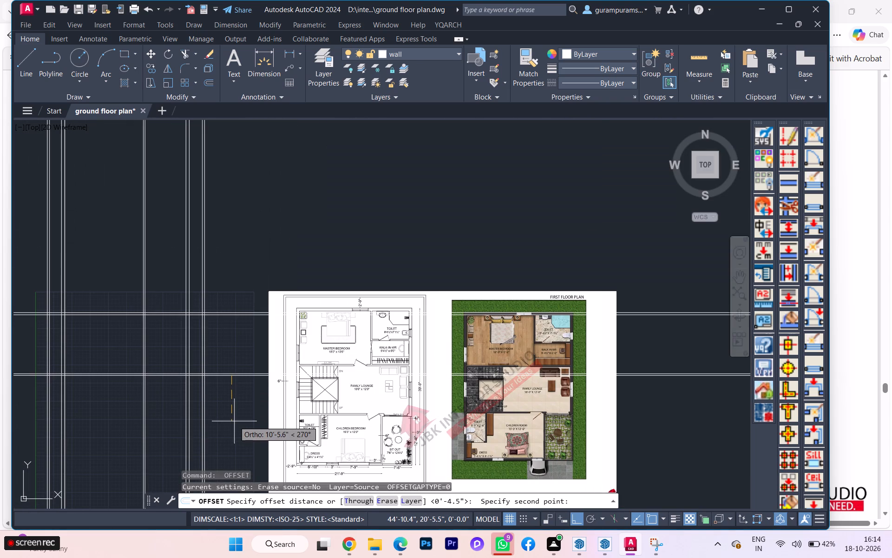
text(12')
key(Return)
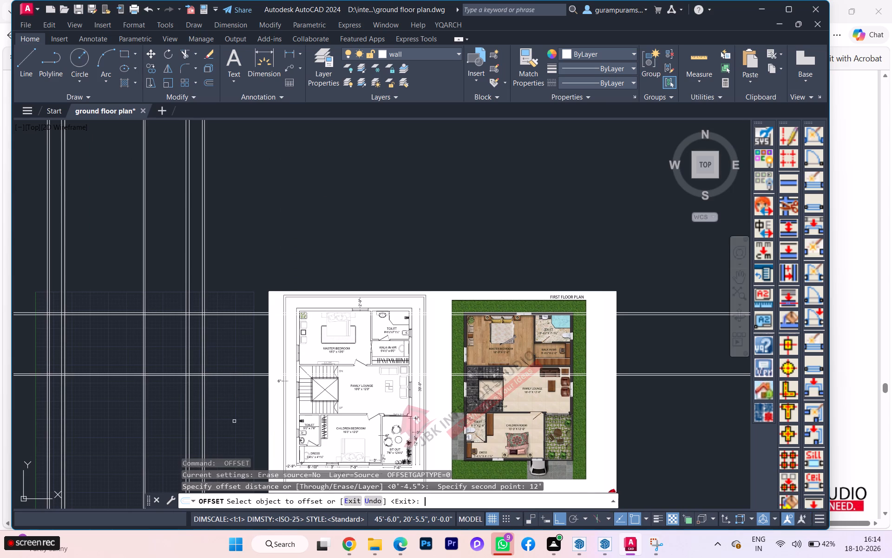
scroll(236, 374, up, 3)
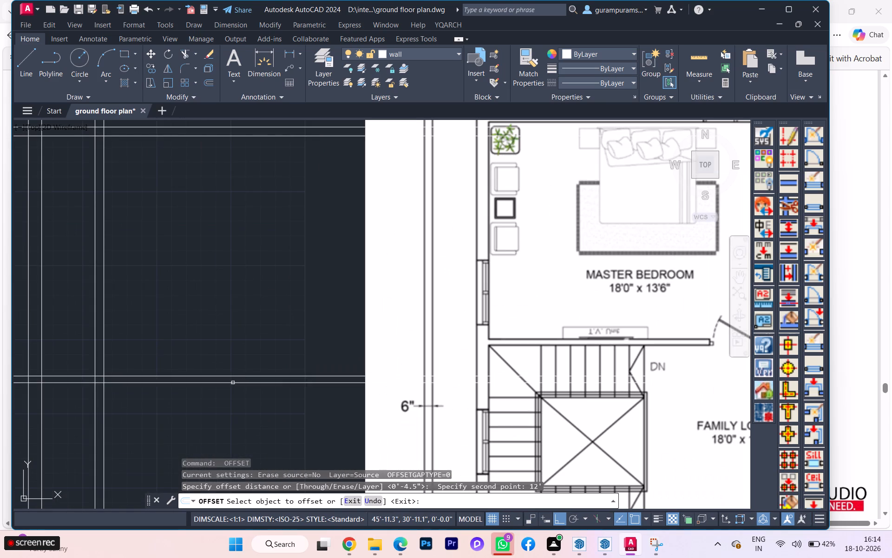
click(233, 383)
click(230, 395)
scroll(233, 391, down, 3)
scroll(234, 391, up, 1)
scroll(246, 341, down, 1)
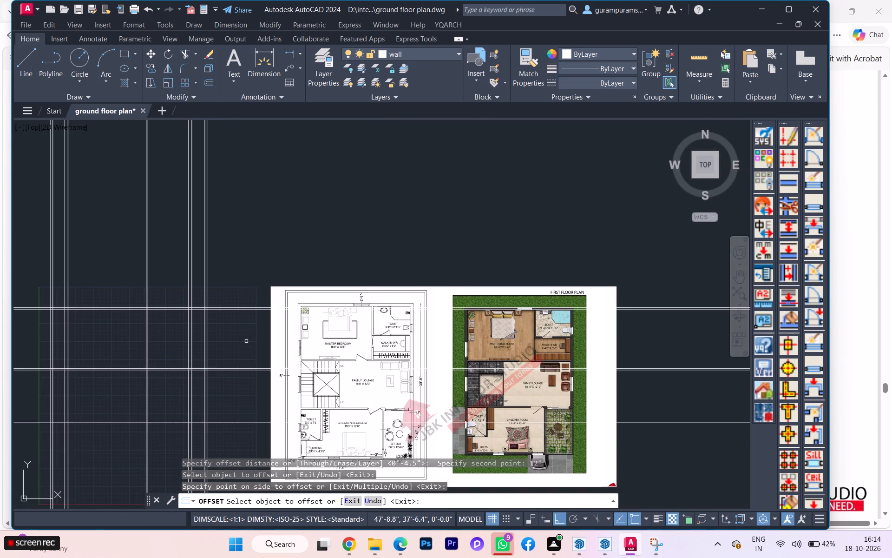
scroll(248, 380, down, 1)
scroll(242, 398, up, 2)
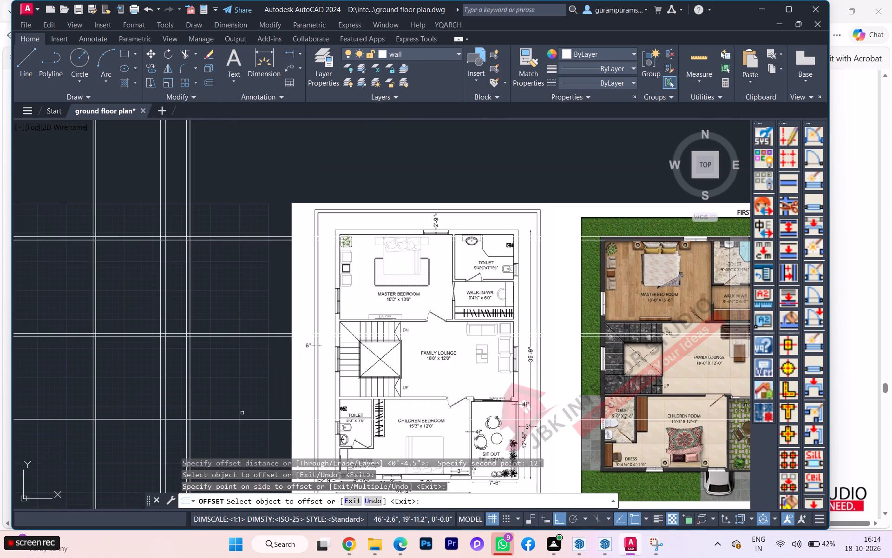
key(space)
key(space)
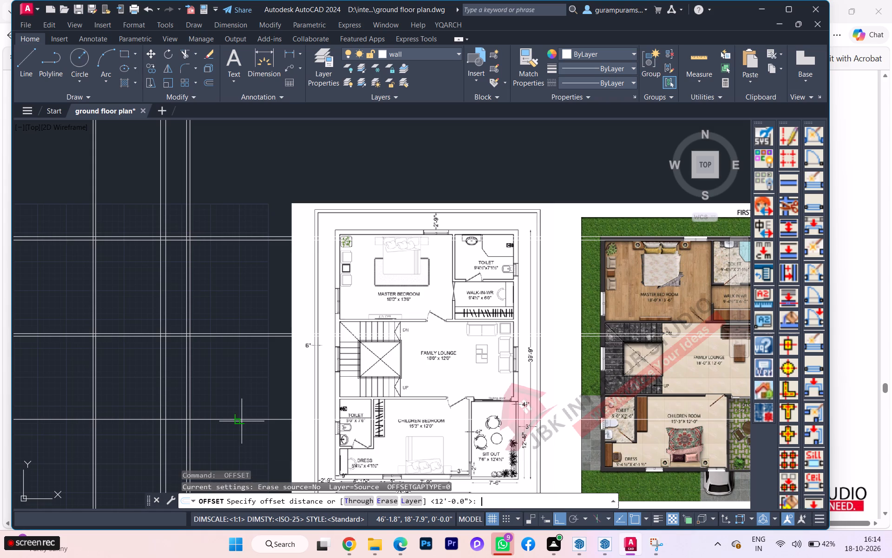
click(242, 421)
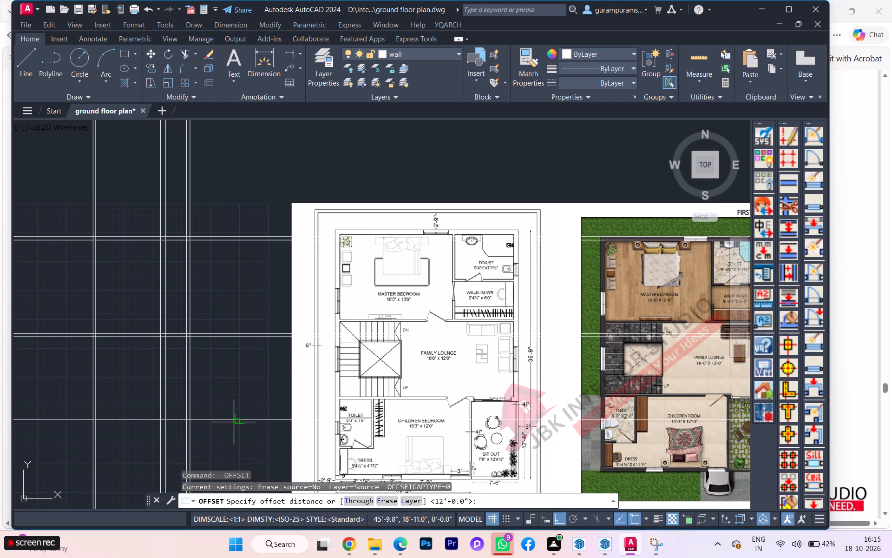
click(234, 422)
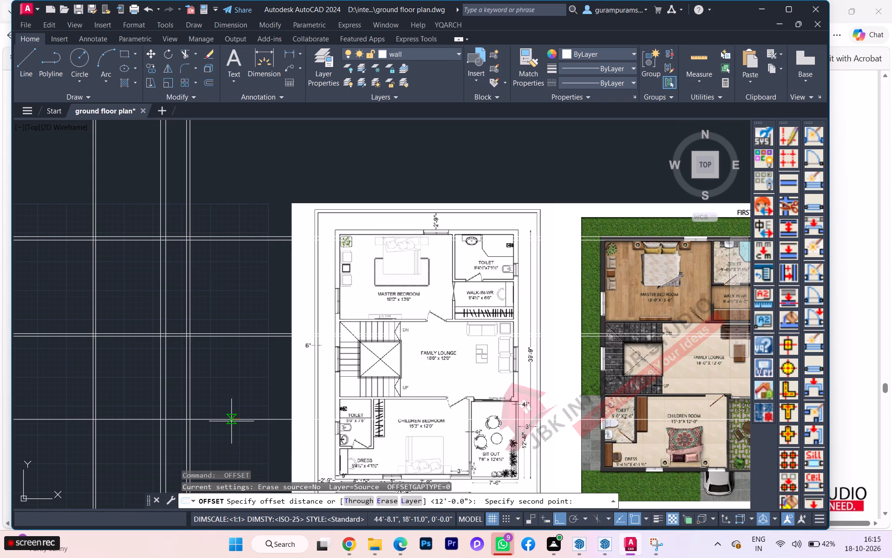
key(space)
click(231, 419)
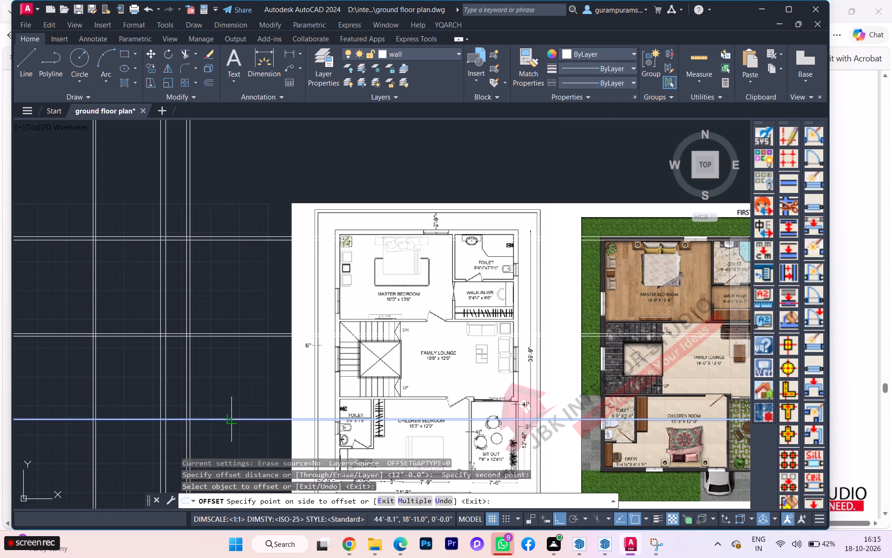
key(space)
Offset the horizontal line at the far side of the 12' lounge span by 4.5" along negative Y.
key(space)
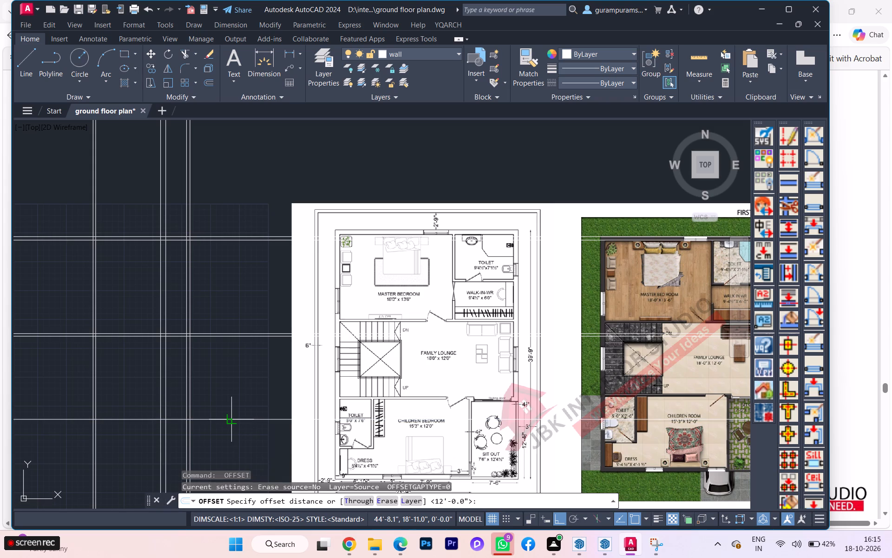
click(230, 416)
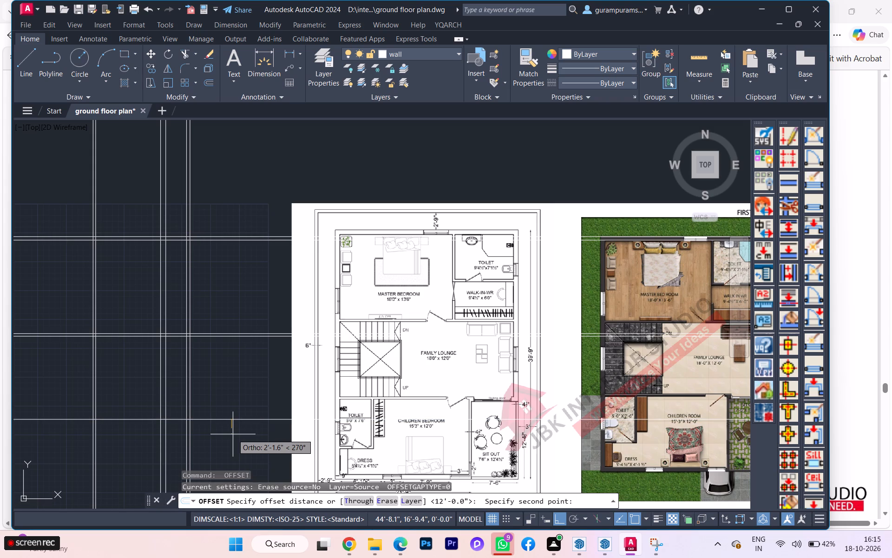
text(4.5)
key(Return)
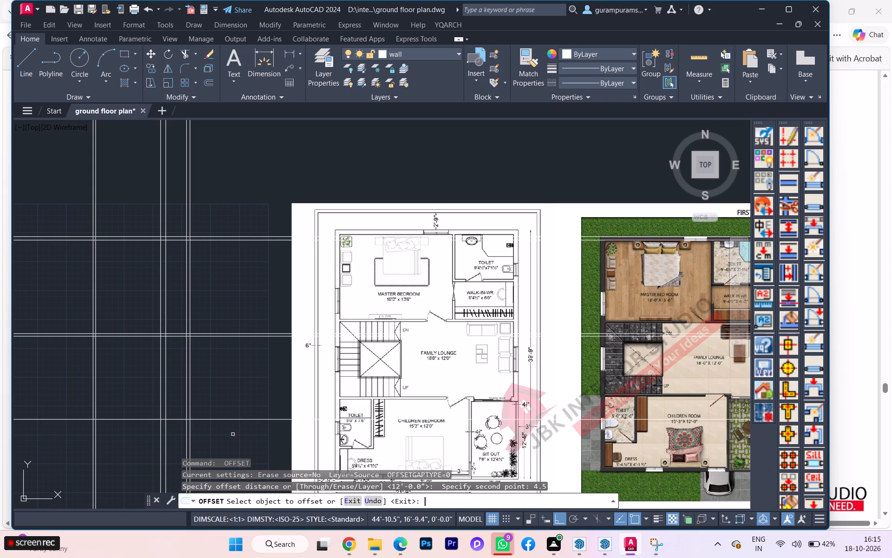
click(229, 420)
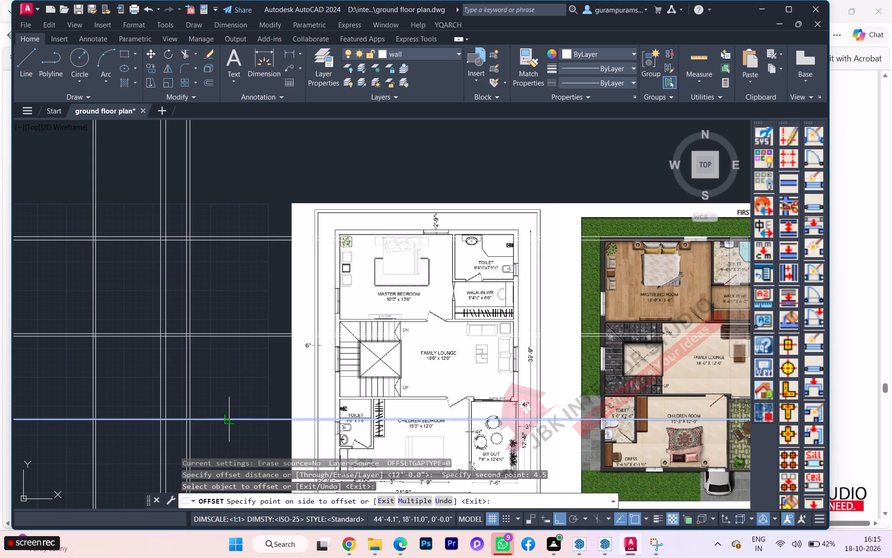
click(230, 425)
key(ctrl+z)
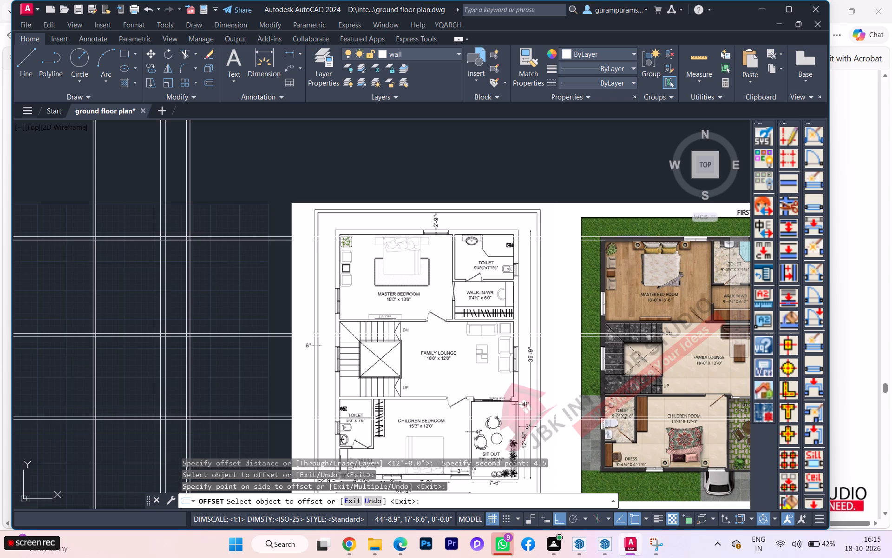
click(233, 419)
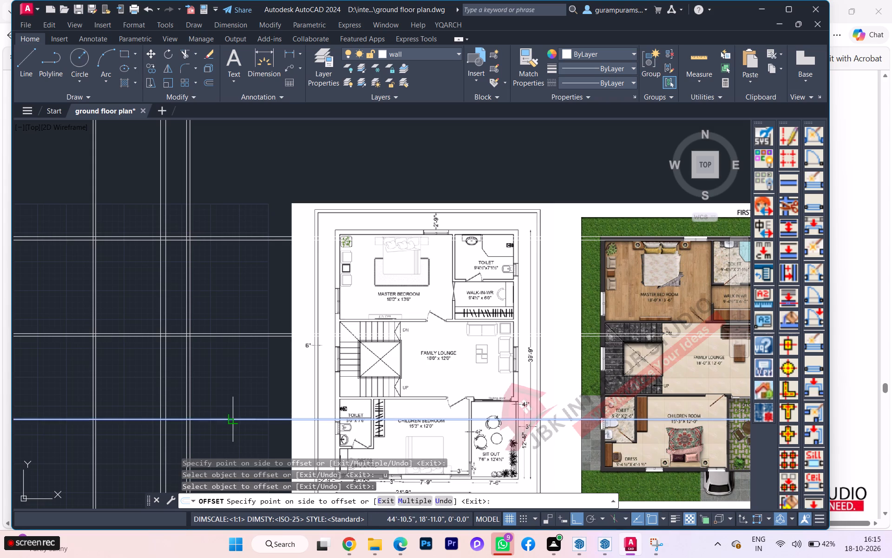
click(232, 431)
key(space)
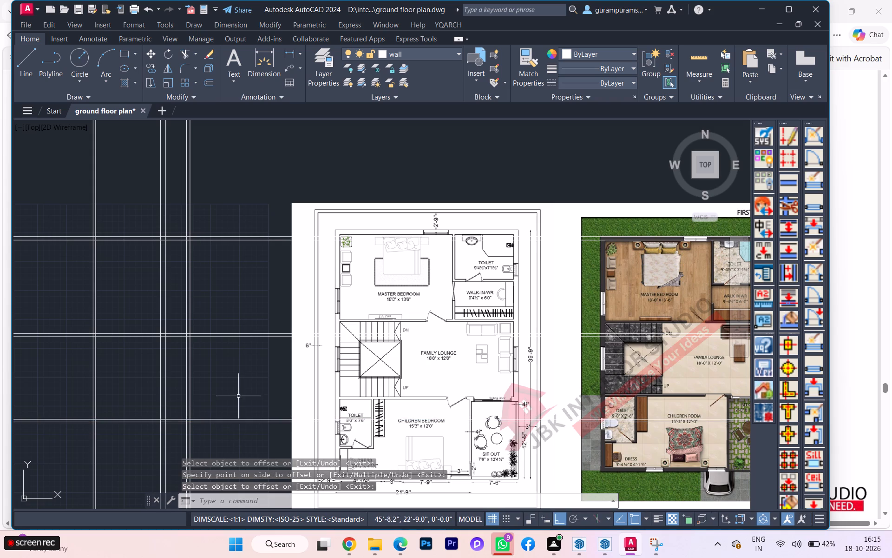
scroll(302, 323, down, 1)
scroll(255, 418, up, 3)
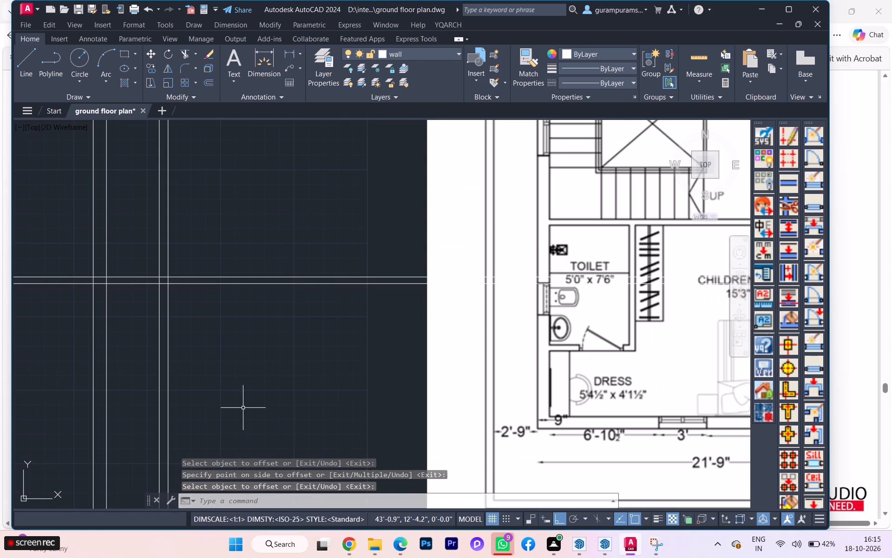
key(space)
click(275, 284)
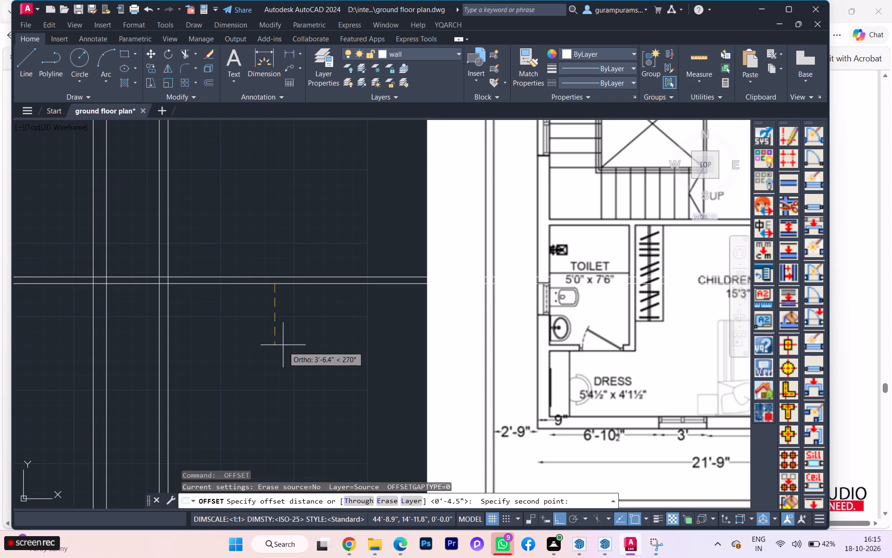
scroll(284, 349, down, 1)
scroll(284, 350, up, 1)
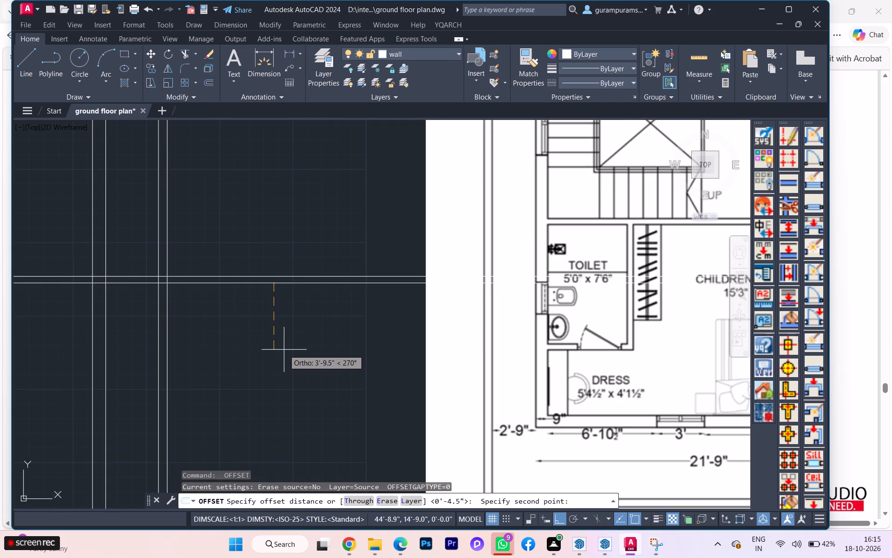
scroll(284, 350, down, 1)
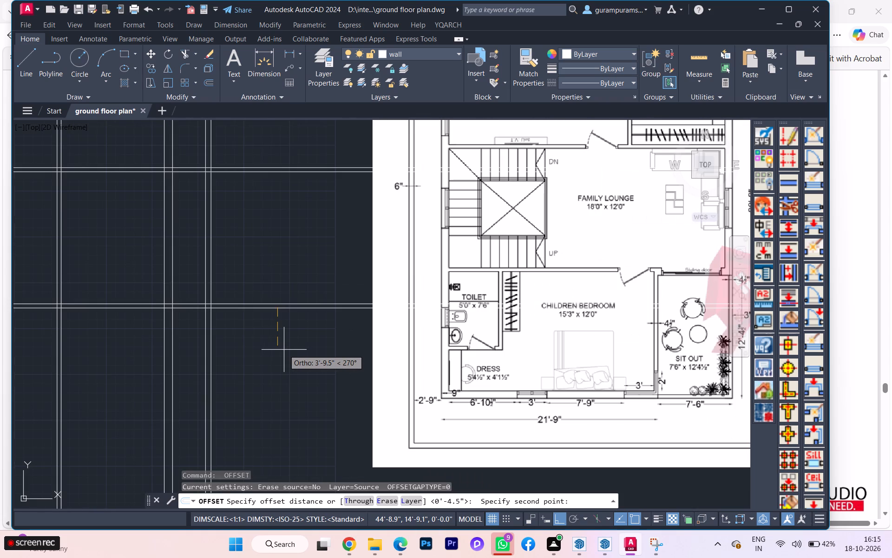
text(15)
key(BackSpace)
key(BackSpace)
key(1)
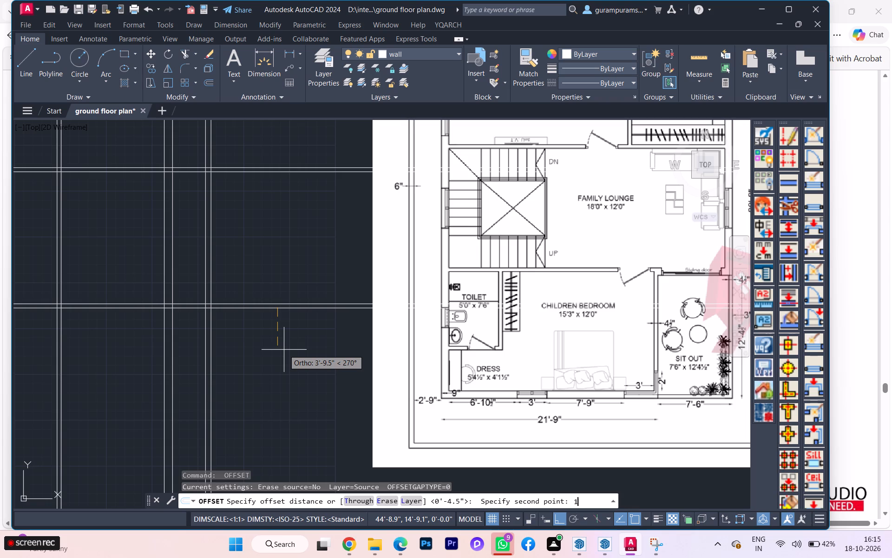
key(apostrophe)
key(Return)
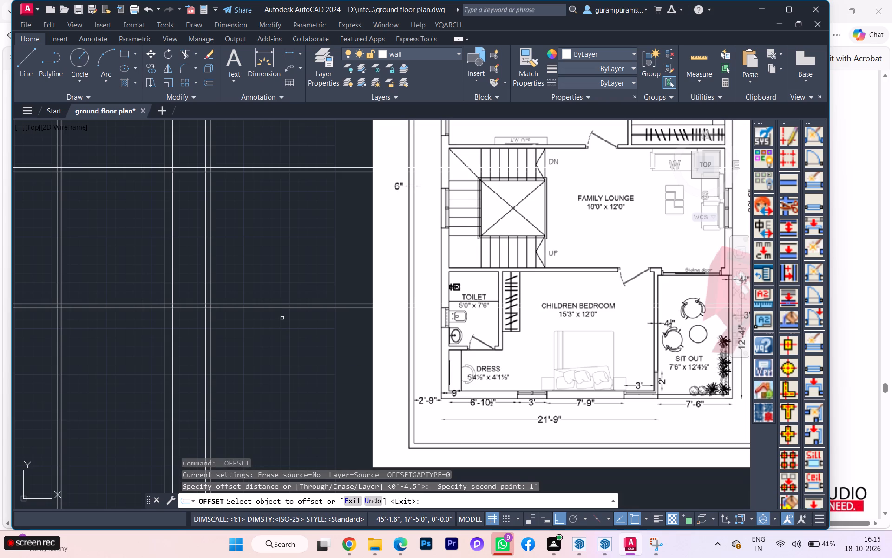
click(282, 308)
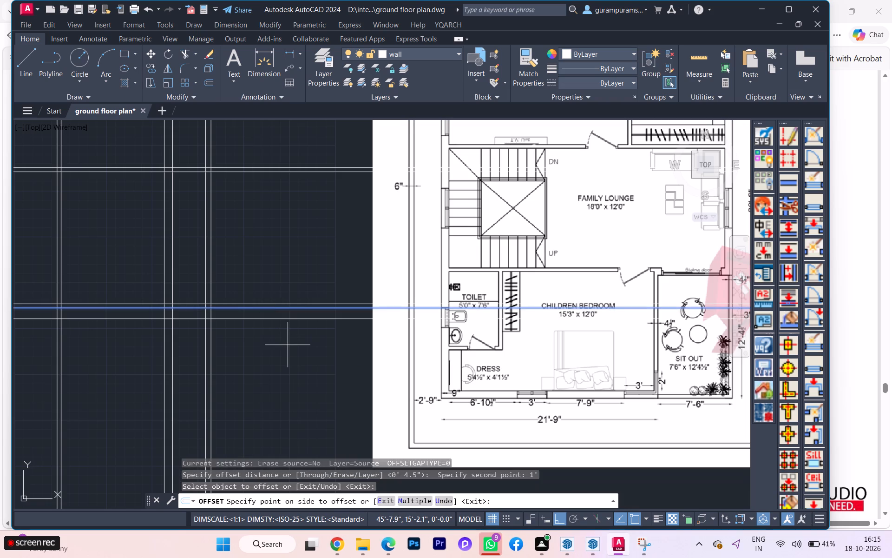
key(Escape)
Offset the lower line of the 4.5" wall below the family lounge by 12' along negative Y for the children bedroom.
key(space)
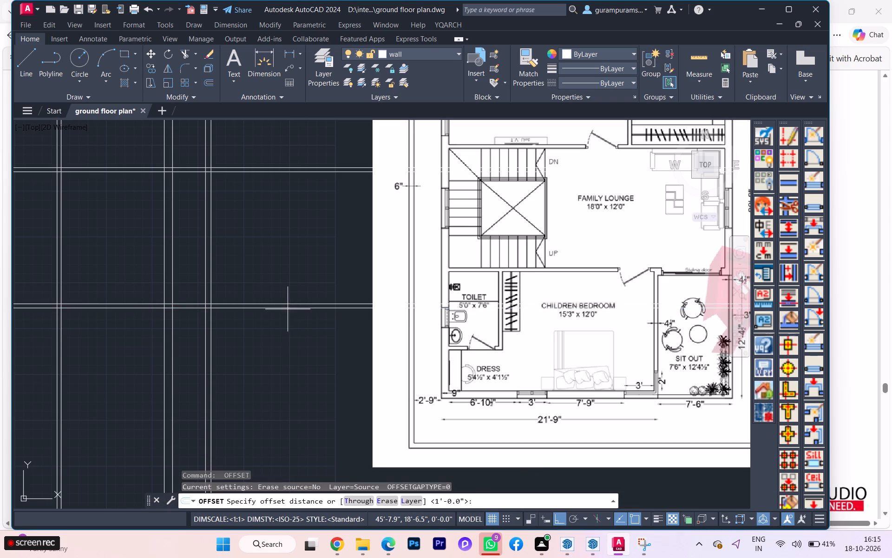
scroll(287, 313, up, 2)
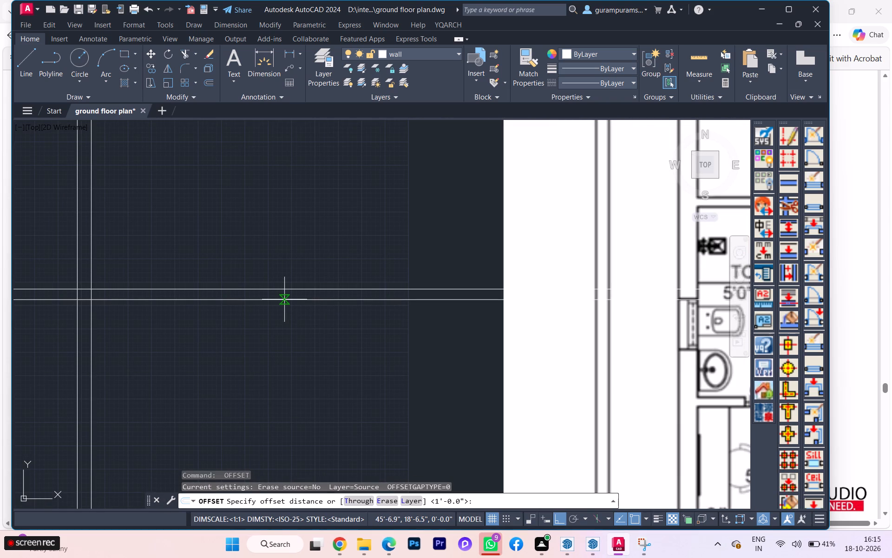
click(284, 299)
scroll(292, 380, down, 1)
text(12')
key(Return)
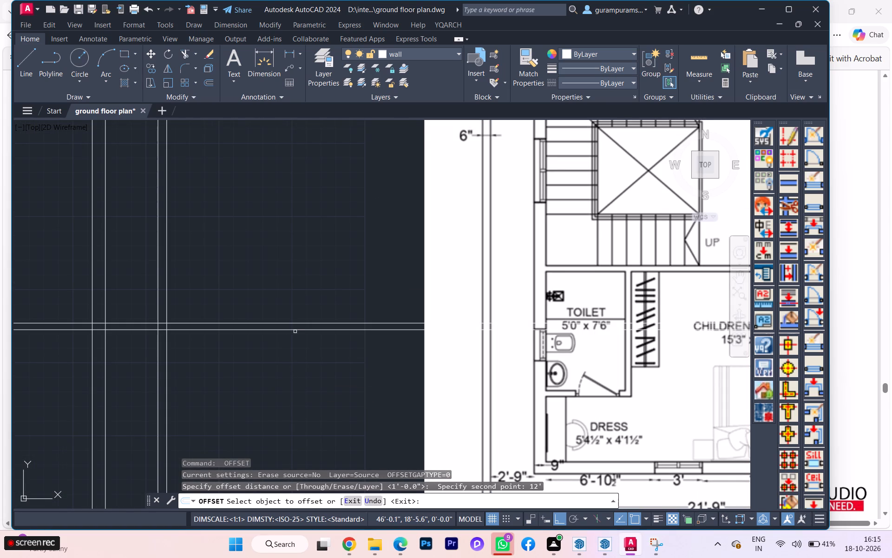
click(295, 331)
click(295, 370)
scroll(298, 372, down, 3)
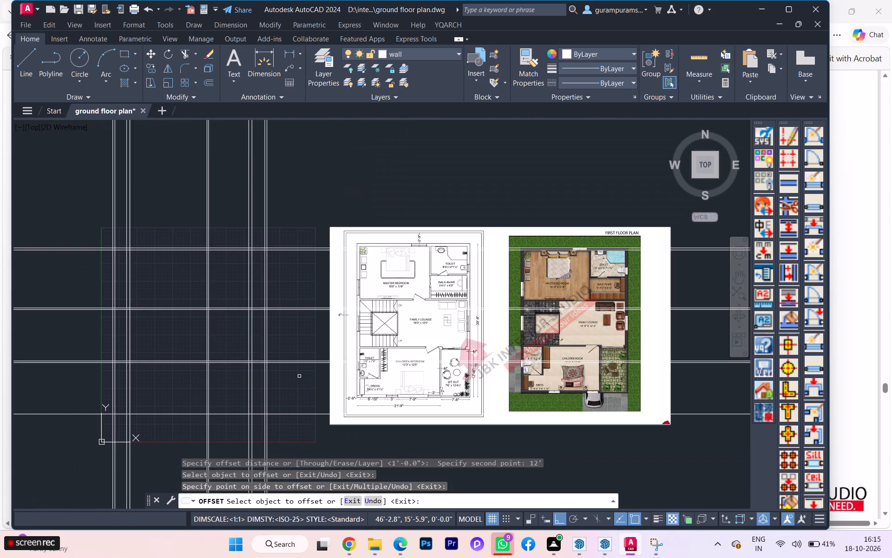
scroll(298, 397, up, 1)
key(space)
Offset the horizontal line at the far side of the 12' children bedroom span by 9" along negative Y.
key(space)
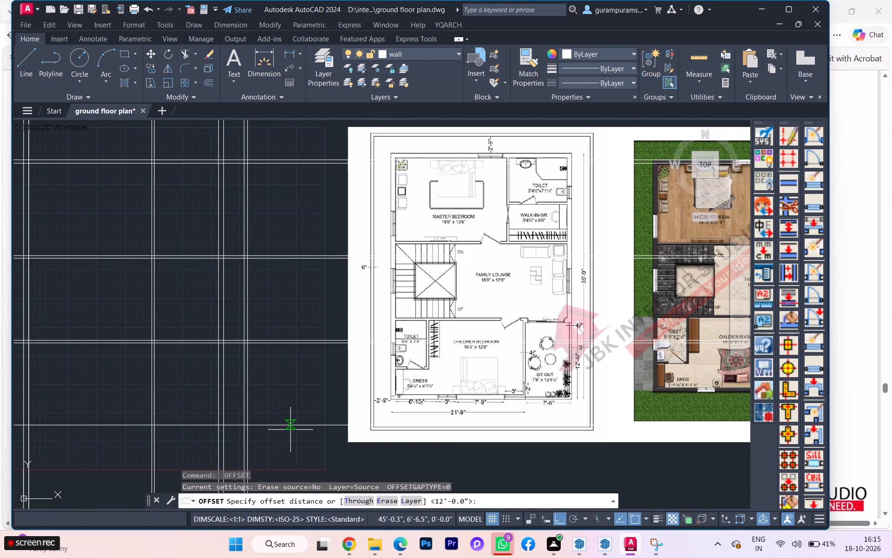
click(289, 425)
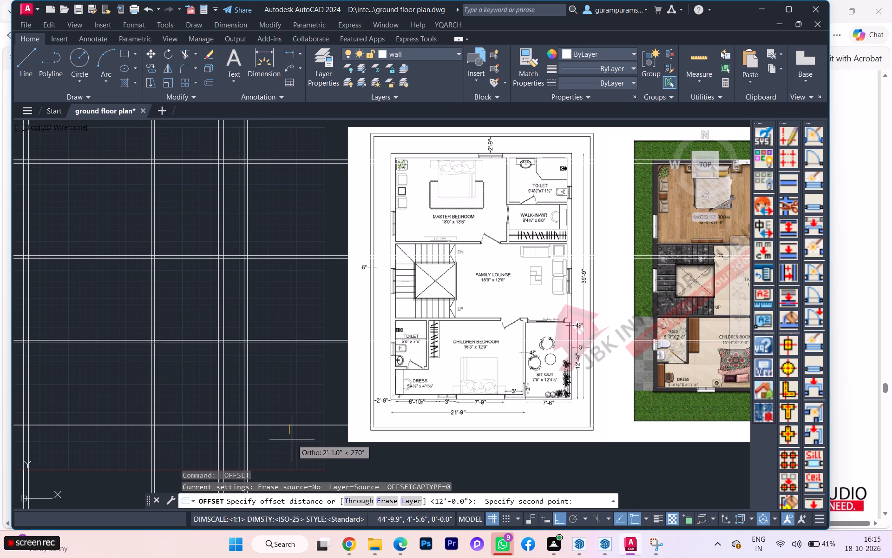
key(9)
key(Return)
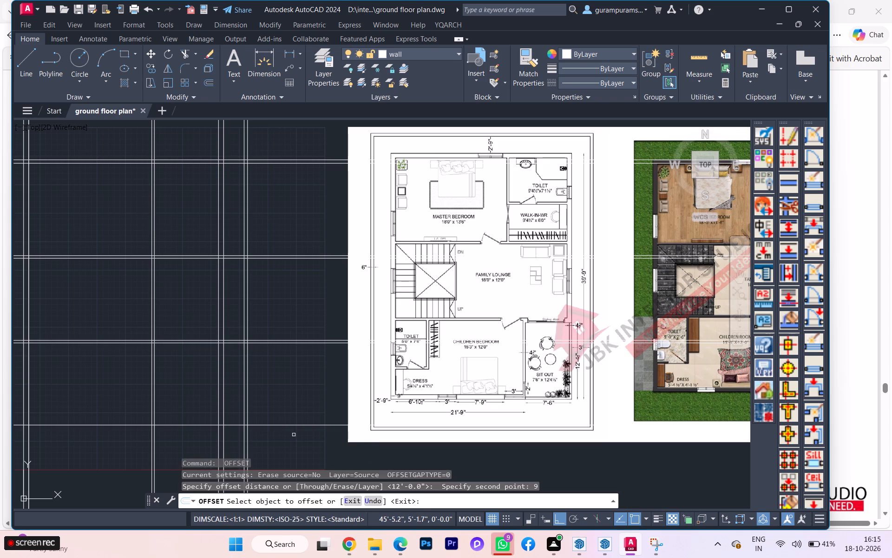
click(295, 426)
click(296, 432)
key(space)
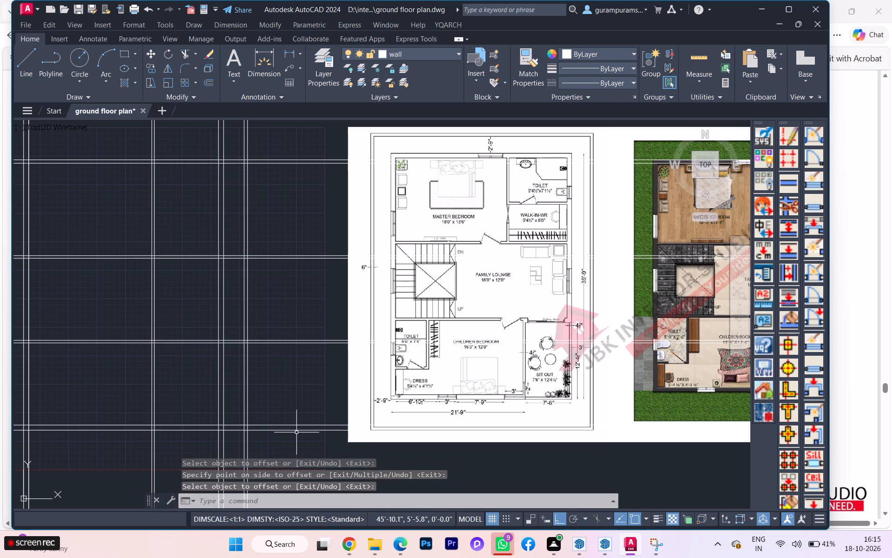
Examine the front of the drawn ground floor plan and the ground floor plan page of the workbook PDF in Edge for the front setback dimensions.
key(space)
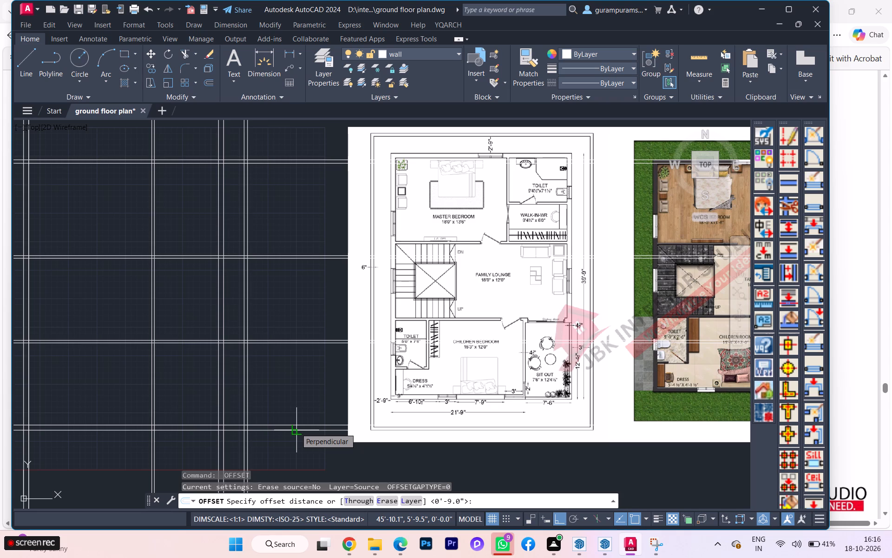
scroll(296, 428, down, 2)
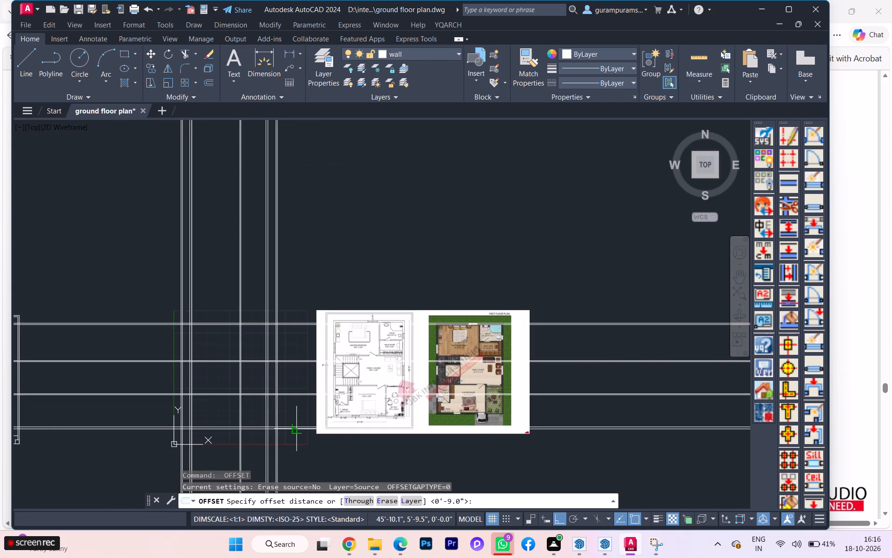
scroll(340, 411, up, 1)
scroll(341, 411, down, 1)
scroll(463, 386, up, 2)
scroll(464, 386, down, 4)
scroll(285, 408, up, 5)
scroll(273, 408, down, 2)
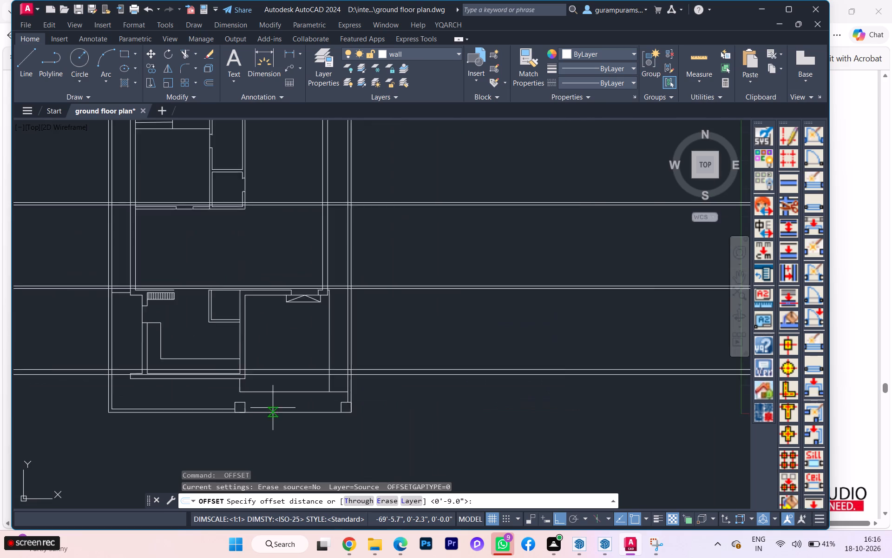
scroll(273, 408, down, 2)
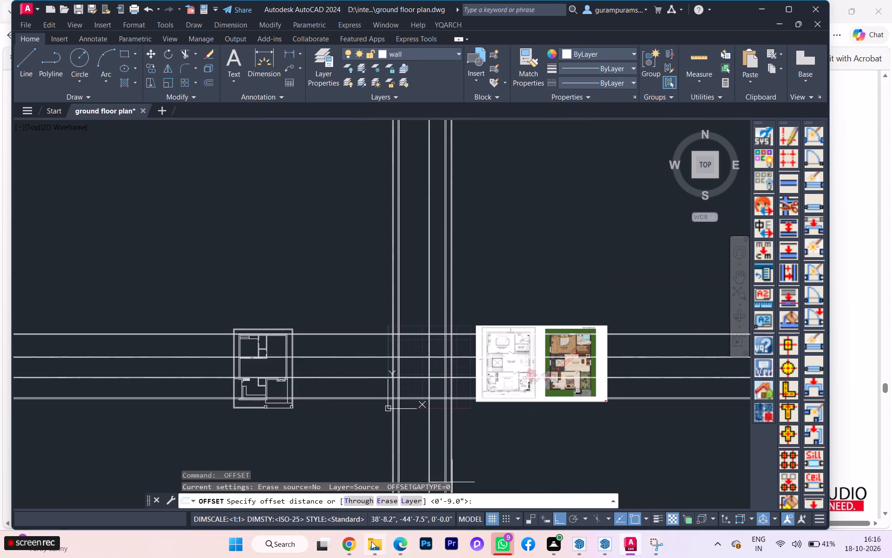
click(415, 484)
scroll(424, 351, up, 1)
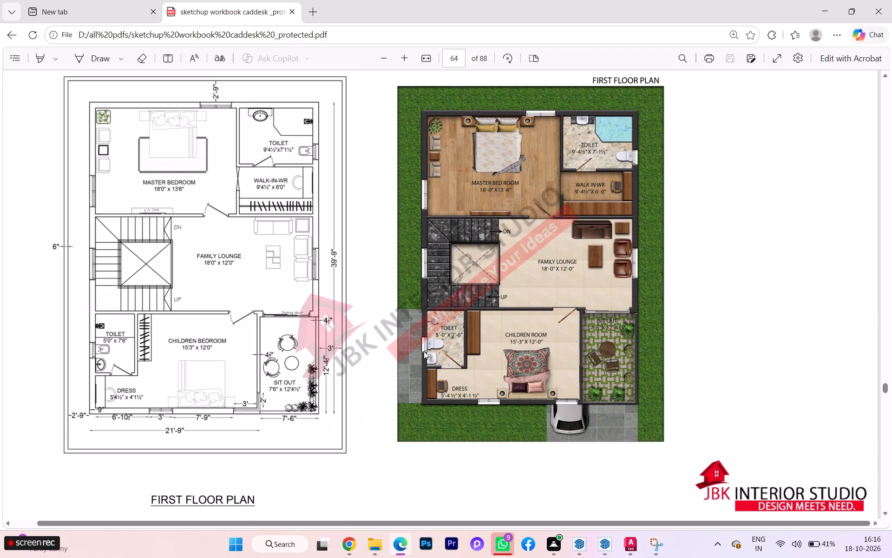
scroll(424, 351, up, 7)
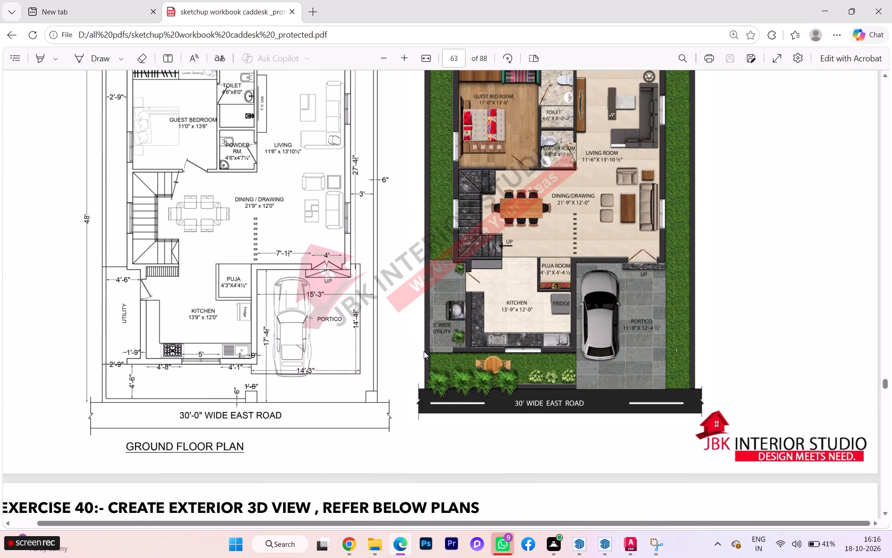
scroll(424, 351, down, 1)
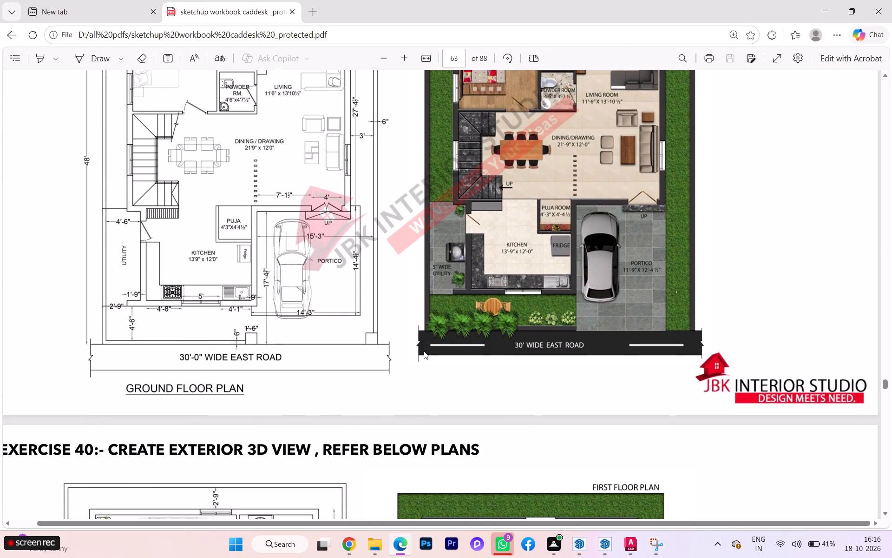
key(alt+Tab)
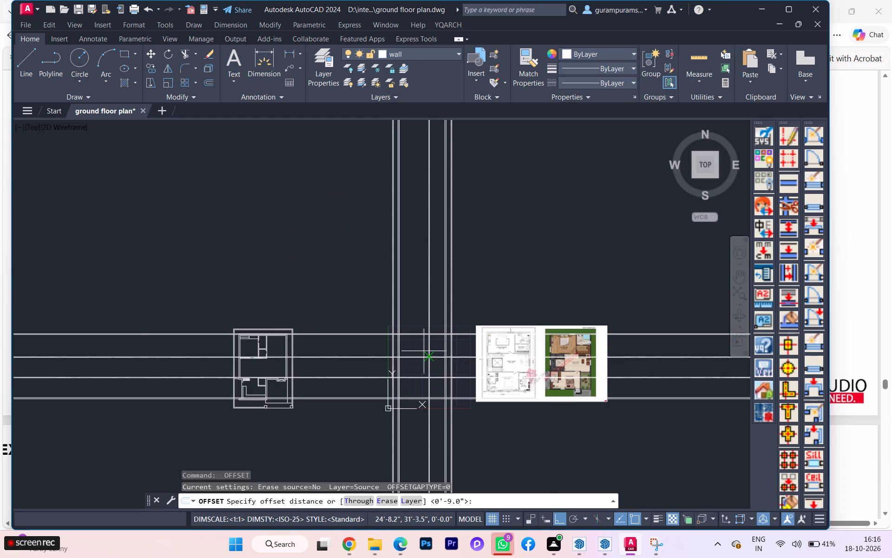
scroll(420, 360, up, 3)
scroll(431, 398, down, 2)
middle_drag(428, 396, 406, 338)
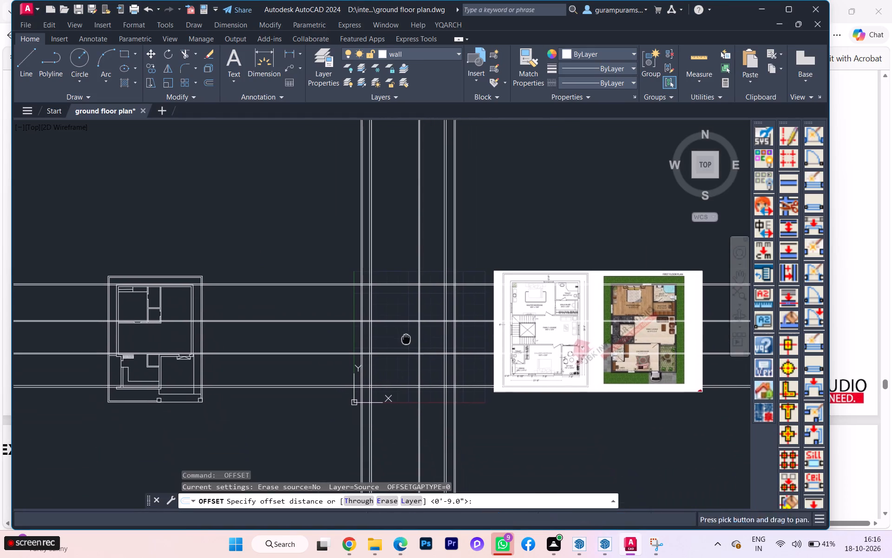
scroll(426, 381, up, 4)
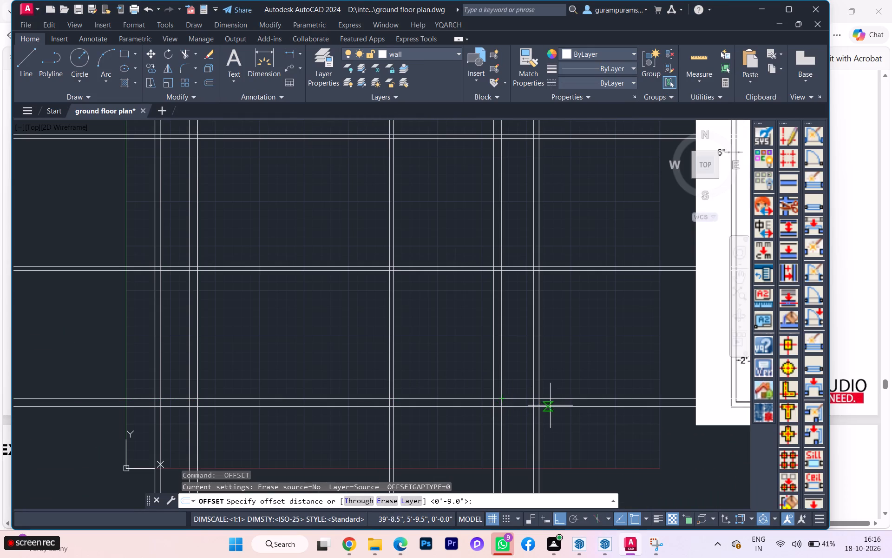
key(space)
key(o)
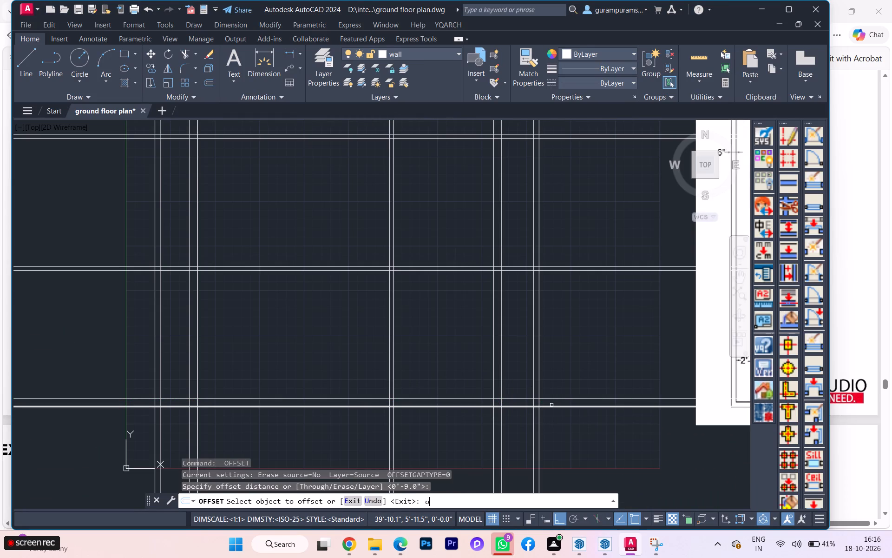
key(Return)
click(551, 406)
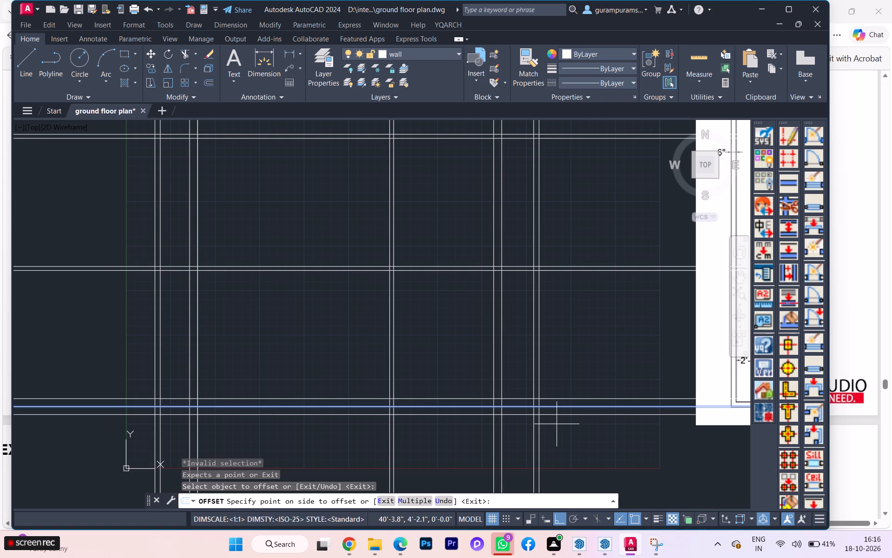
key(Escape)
Offset the lower line of the 9" wall below the children bedroom by 4'6" along negative Y for the front setback.
key(space)
click(553, 405)
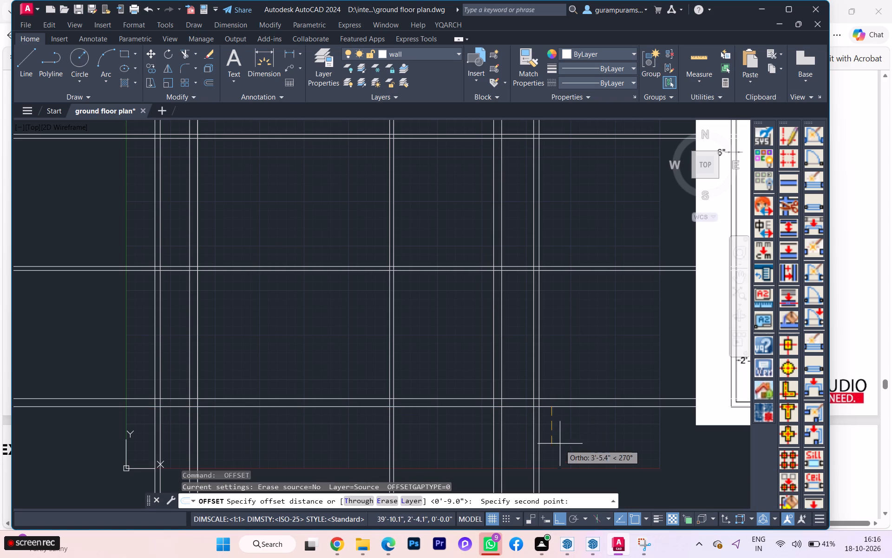
key(4)
key(apostrophe)
key(6)
key(Return)
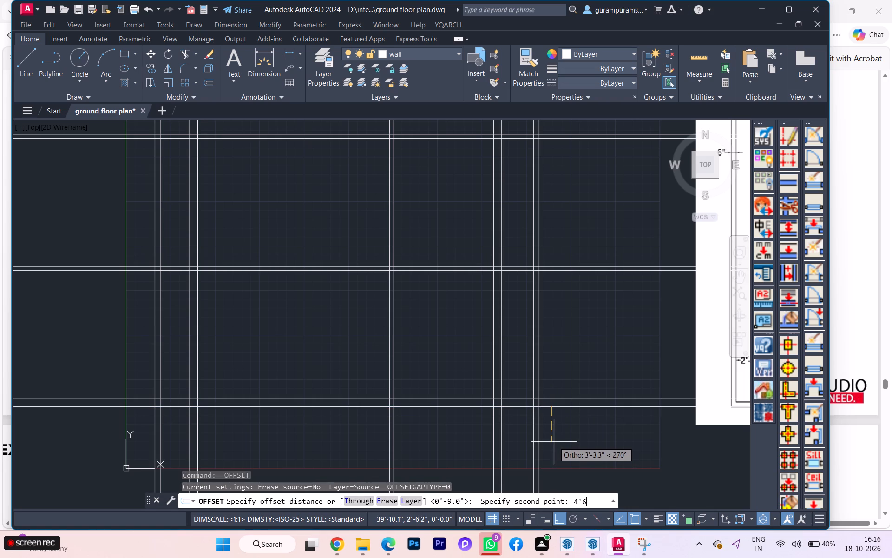
click(548, 408)
click(557, 423)
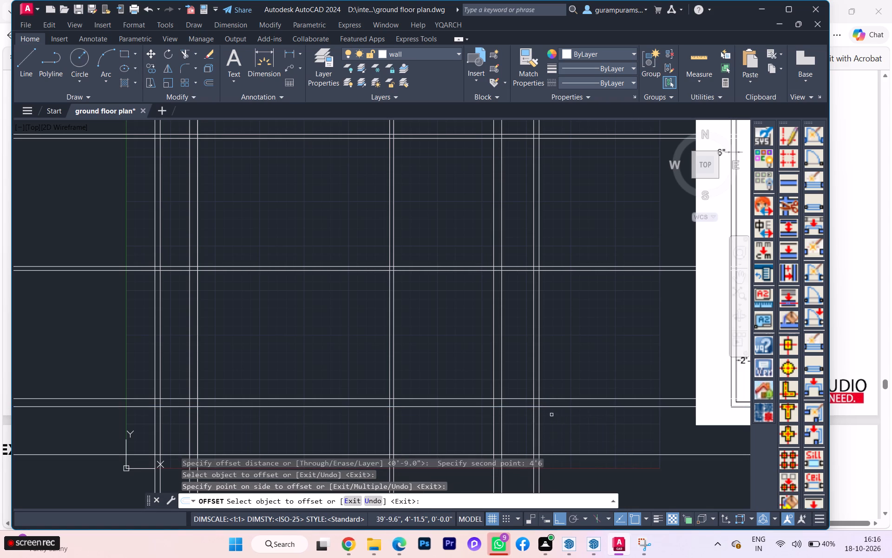
key(space)
Offset the horizontal line at the far side of the 4'6" setback by 6" along negative Y for the boundary wall.
key(space)
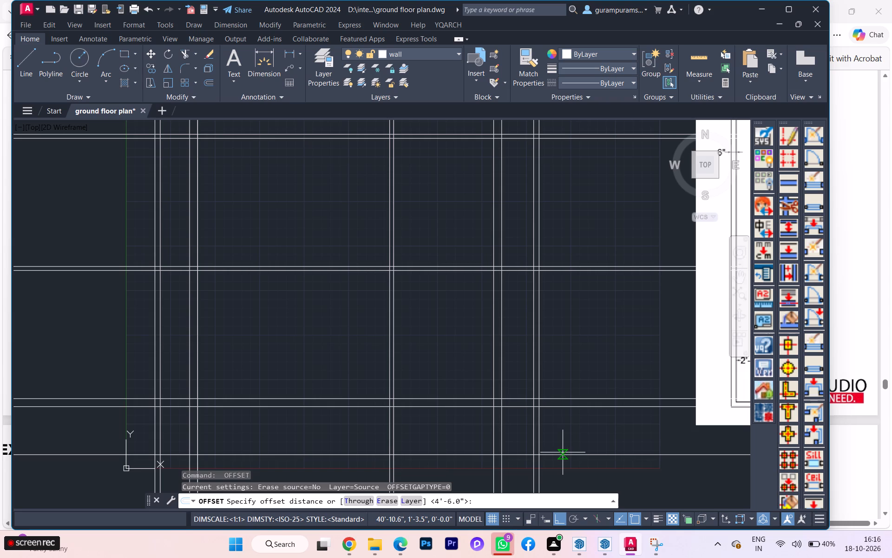
click(564, 454)
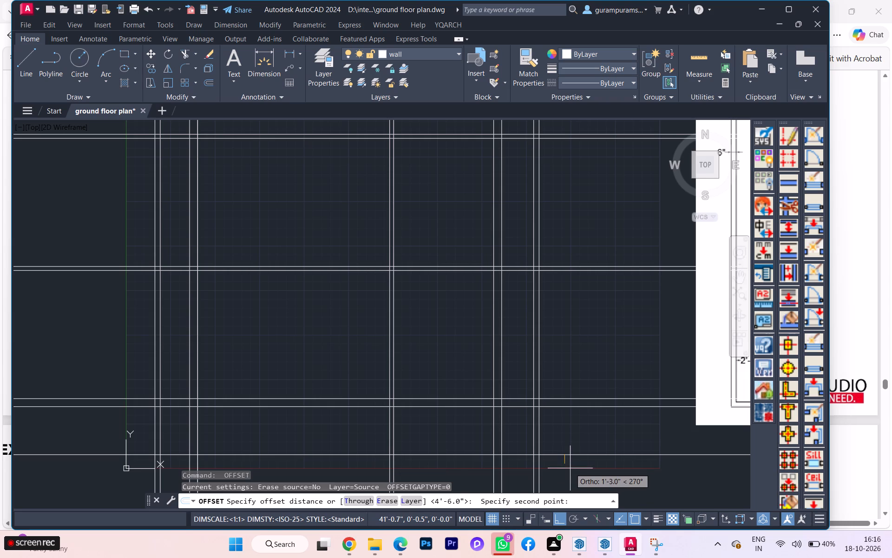
scroll(570, 468, down, 1)
key(6)
key(Return)
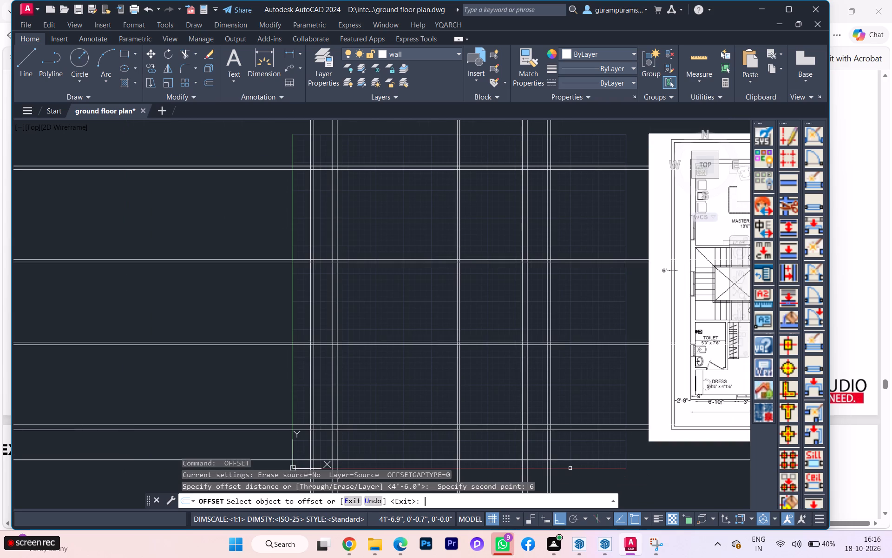
click(571, 458)
click(575, 468)
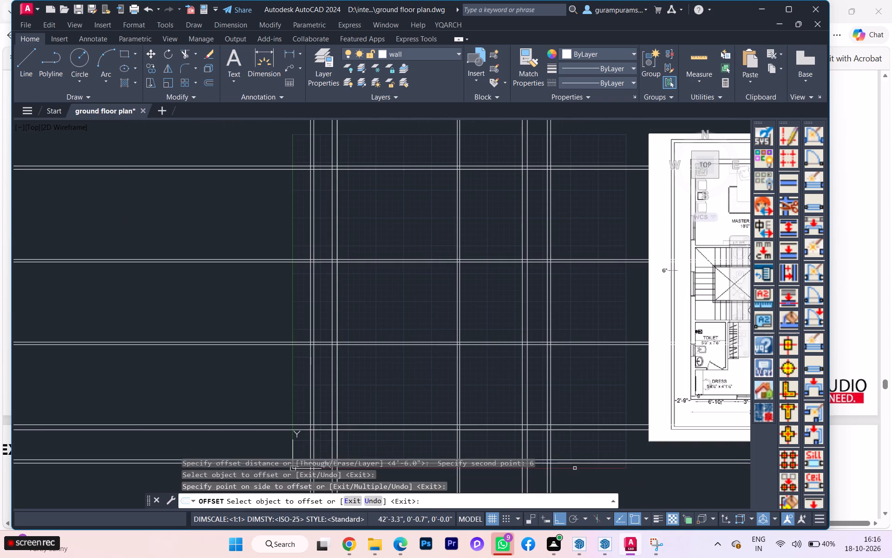
Trim the horizontal lines extending past the grid's left outer line and the vertical lines extending above its top line.
key(space)
click(231, 398)
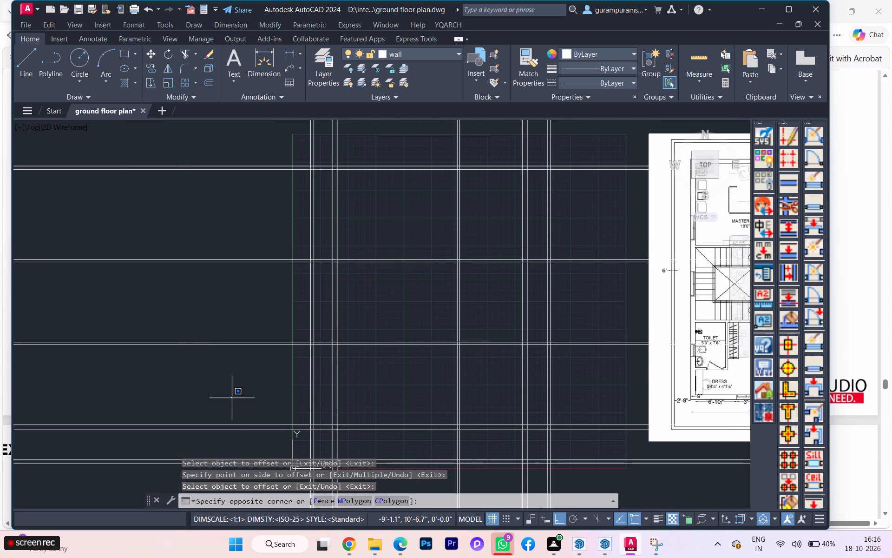
scroll(232, 398, down, 1)
key(Escape)
text(tr)
key(Return)
click(237, 207)
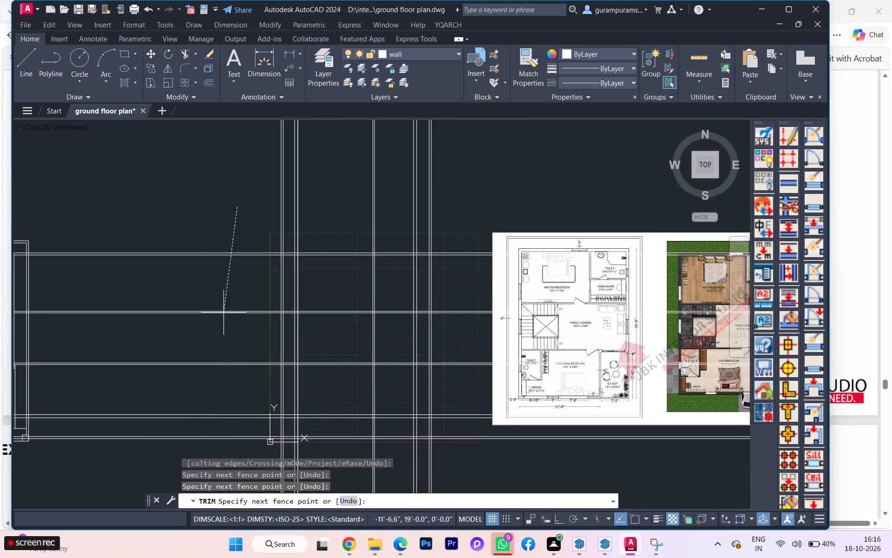
click(173, 445)
scroll(186, 416, down, 2)
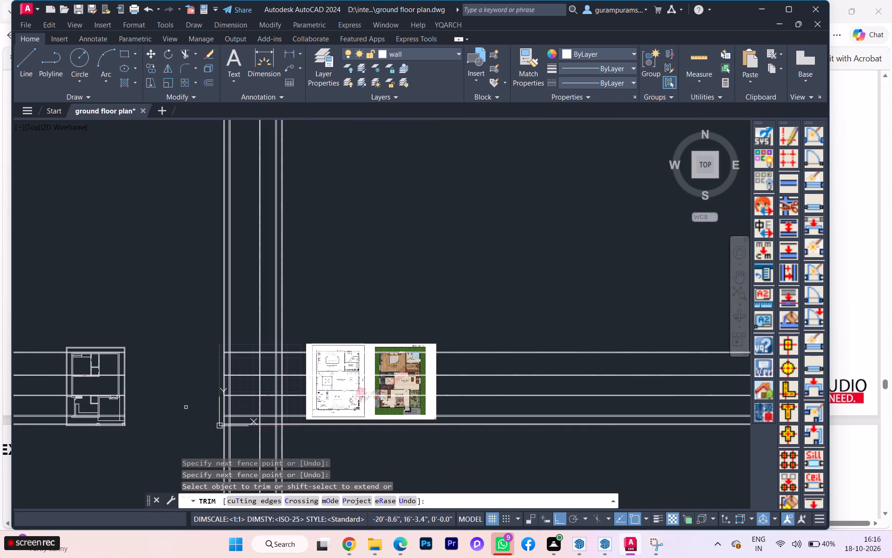
click(184, 313)
click(330, 299)
Trim the horizontal lines extending past the grid's right outer line, including the remaining pieces across the first floor reference image.
click(469, 313)
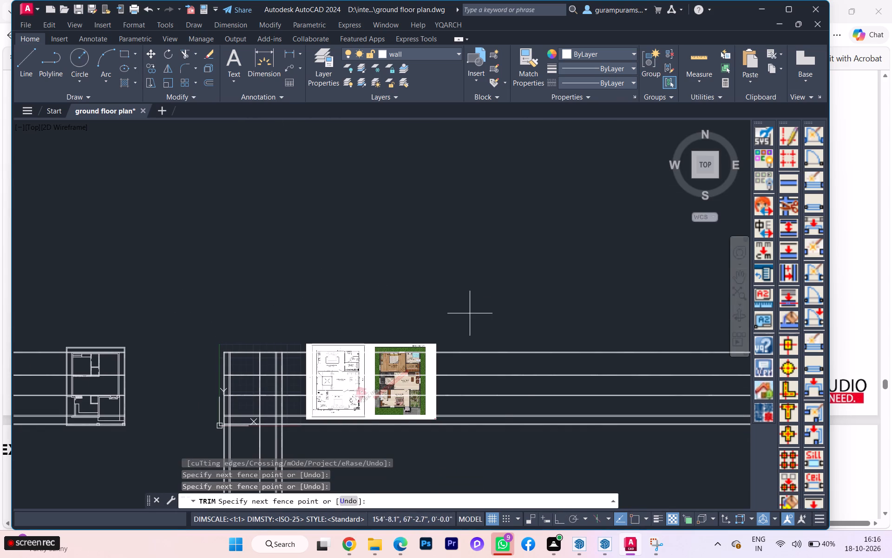
click(519, 461)
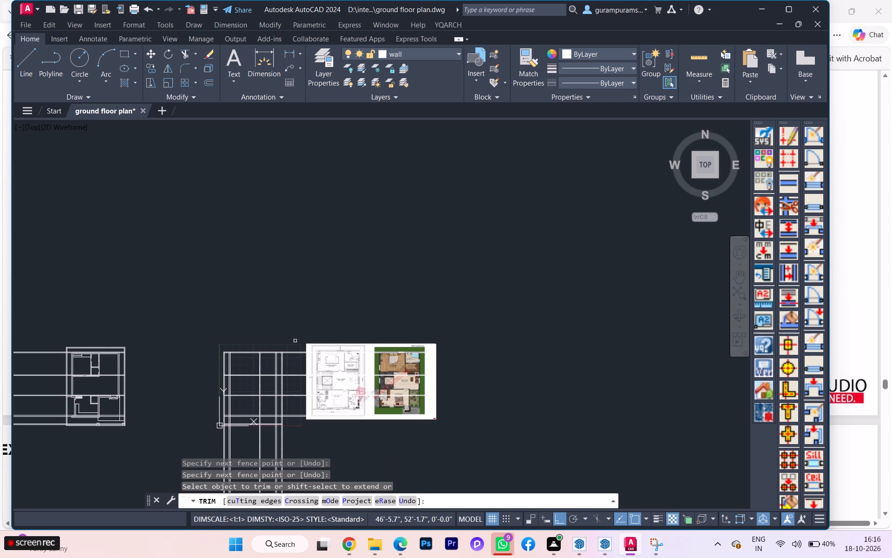
click(295, 341)
click(299, 425)
click(357, 420)
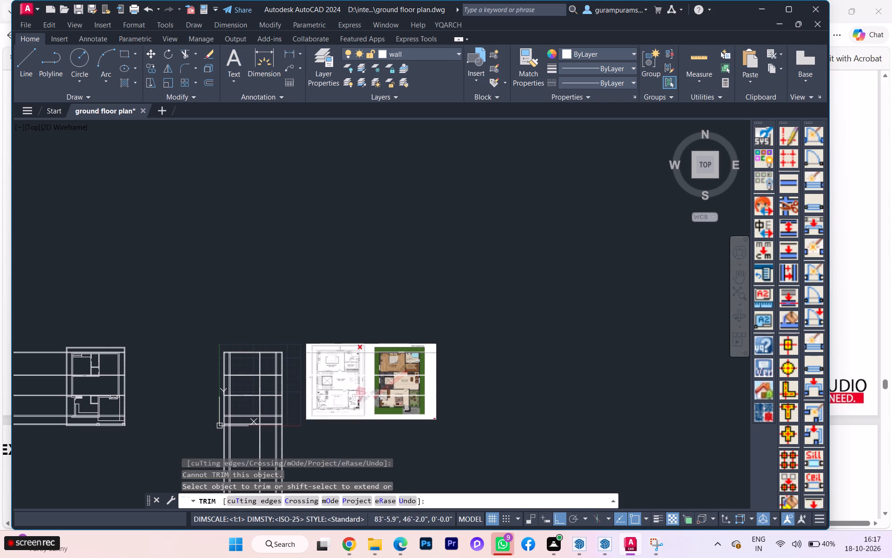
click(354, 329)
click(388, 443)
Trim the vertical lines extending below the grid's lowest horizontal line.
scroll(448, 347, down, 1)
scroll(448, 347, up, 1)
scroll(448, 346, down, 2)
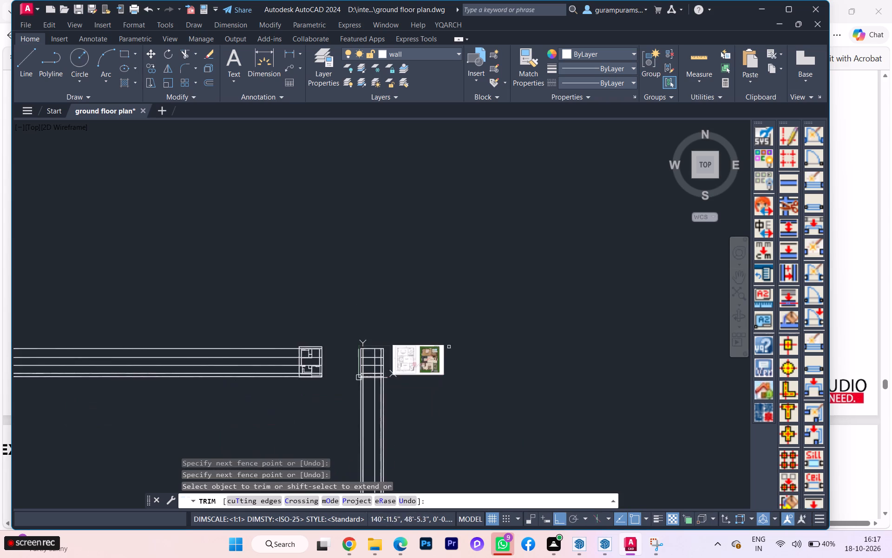
scroll(383, 406, up, 2)
click(261, 405)
click(438, 379)
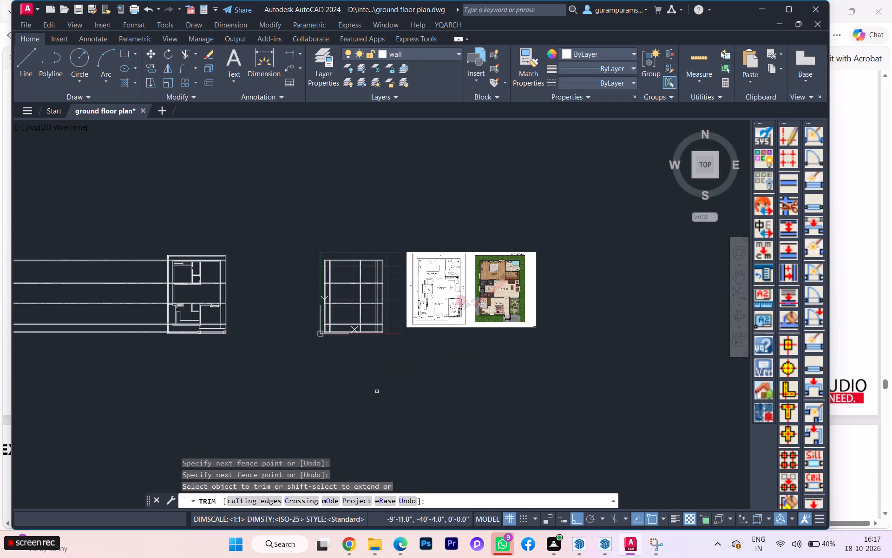
key(space)
Delete the leftover horizontal construction lines crossing the ground floor plan.
click(147, 406)
click(63, 247)
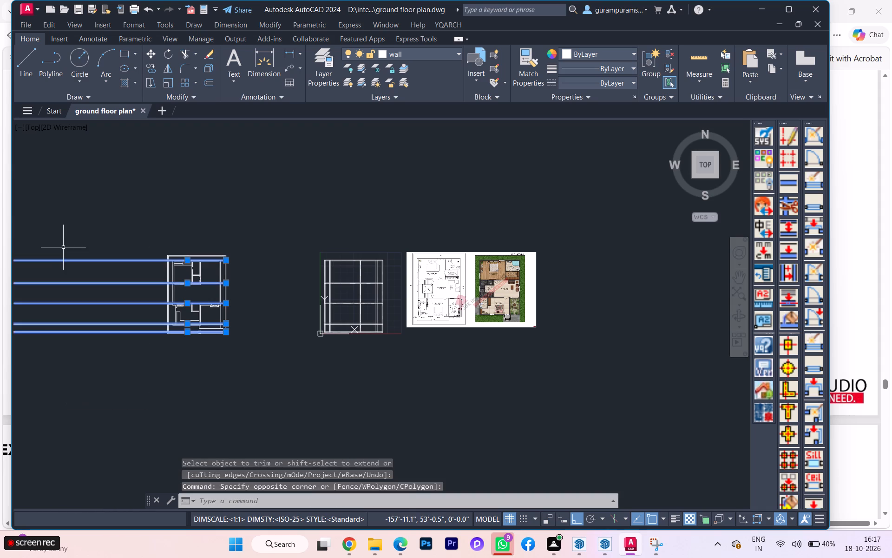
key(Delete)
scroll(279, 259, up, 2)
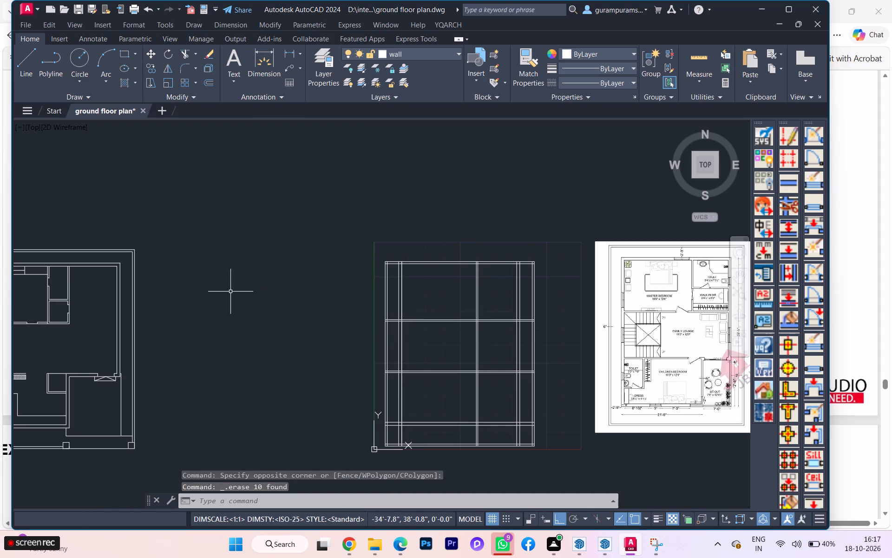
scroll(268, 258, down, 2)
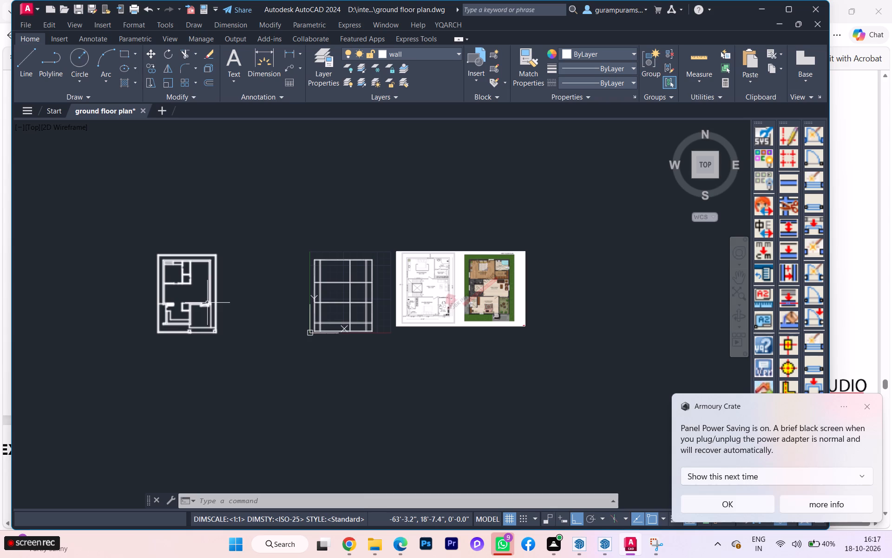
Dismiss the Armoury Crate power-saving notification.
click(699, 501)
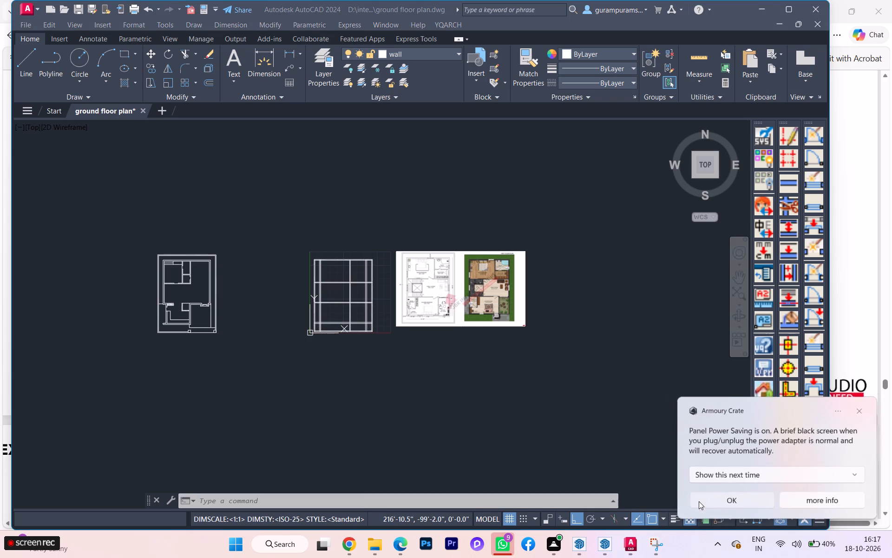
Trim the two vertical lines of the left house wall where they cross the top wall band of the first floor grid.
scroll(325, 317, up, 3)
scroll(326, 332, down, 2)
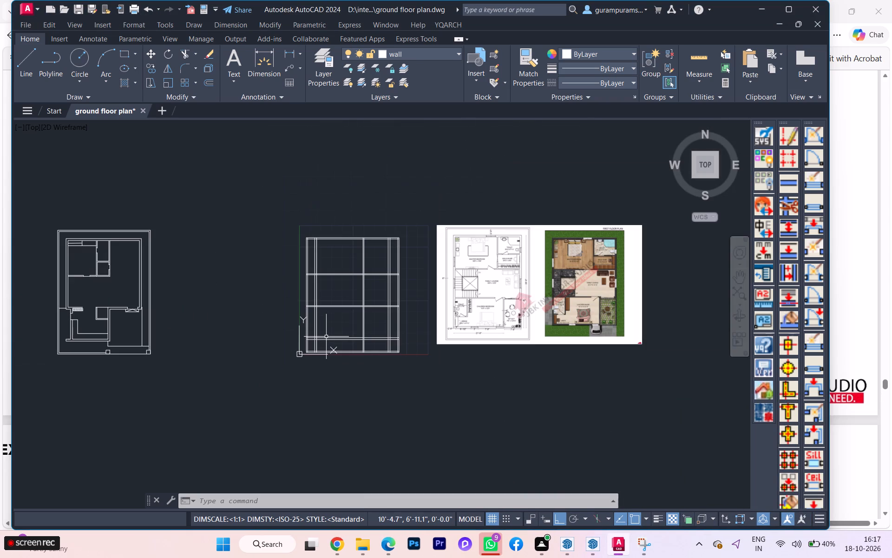
text(tr)
key(Return)
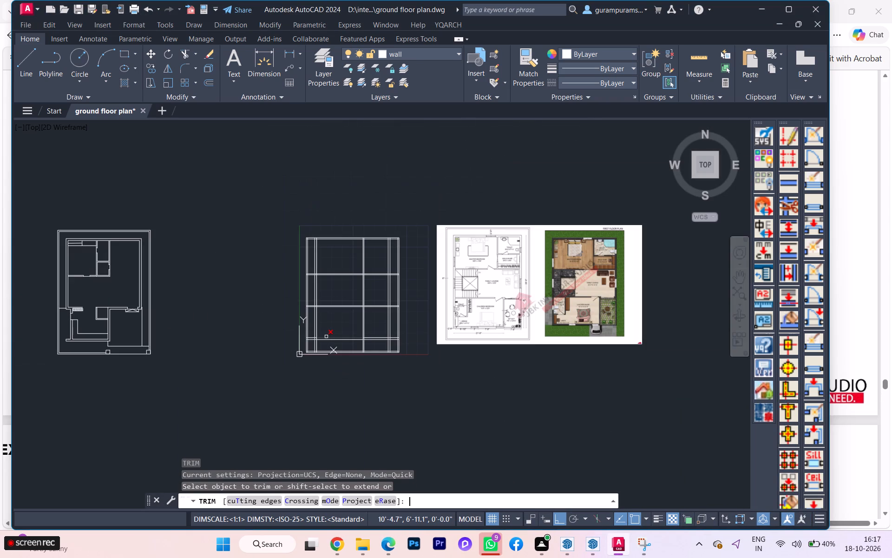
scroll(536, 258, up, 1)
scroll(573, 260, down, 2)
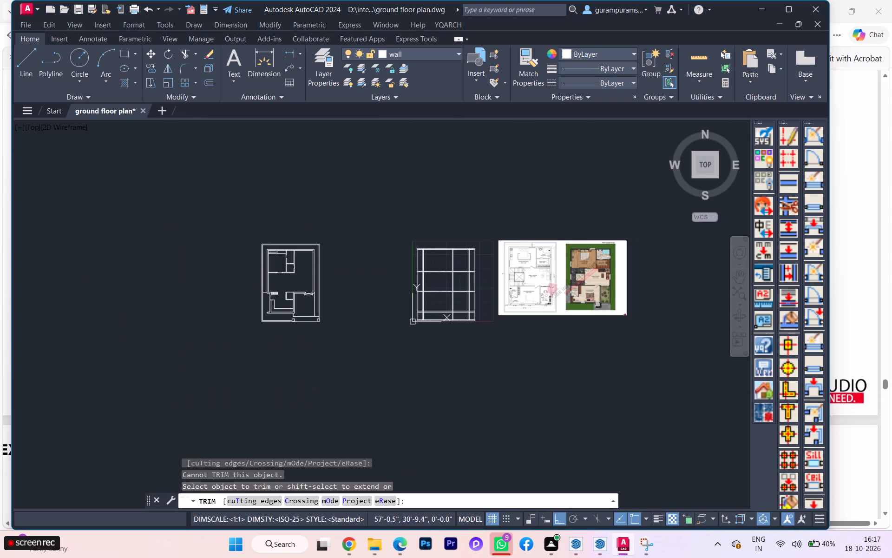
scroll(460, 240, up, 3)
scroll(351, 272, down, 1)
scroll(323, 277, up, 1)
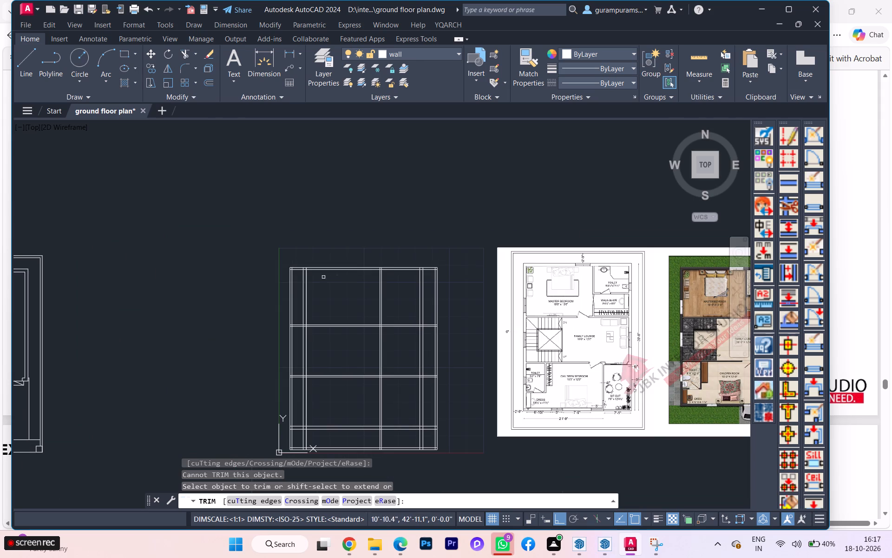
scroll(322, 277, up, 3)
click(193, 224)
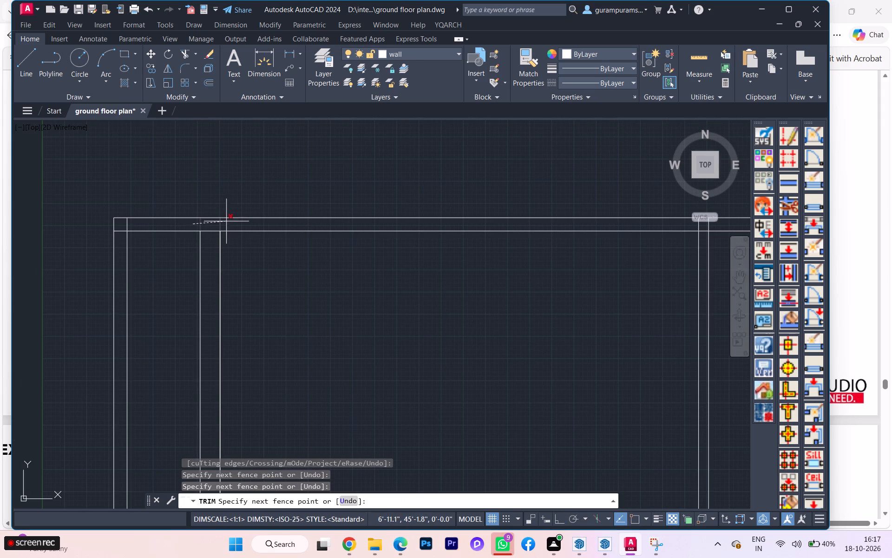
click(226, 221)
scroll(187, 241, down, 2)
scroll(201, 292, down, 2)
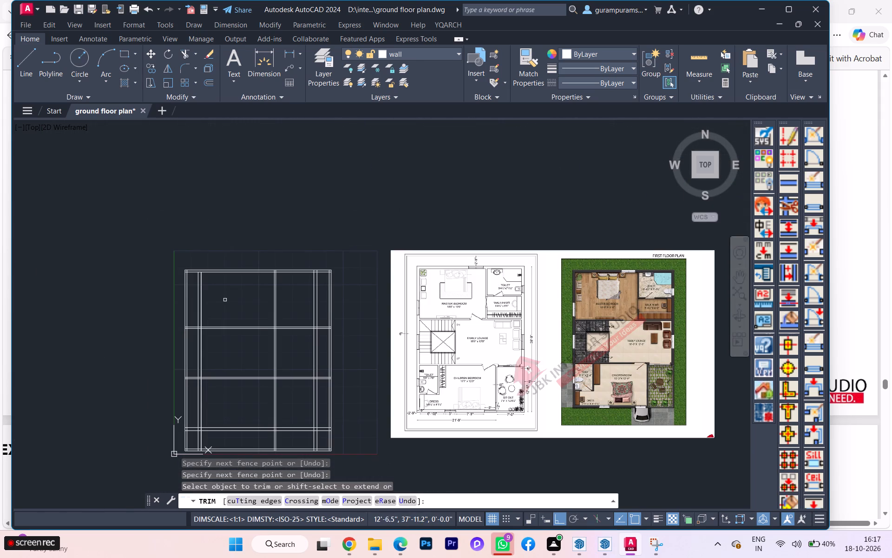
scroll(235, 300, up, 1)
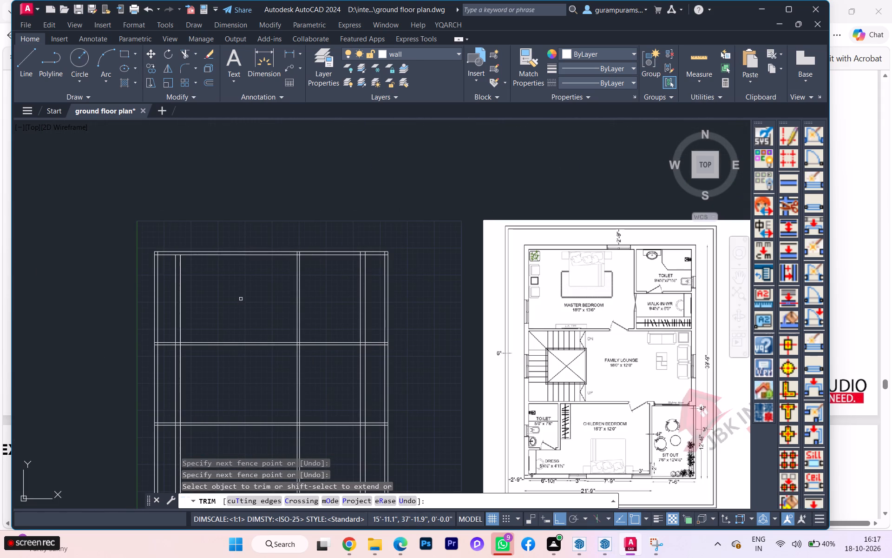
scroll(243, 299, down, 1)
scroll(243, 299, up, 1)
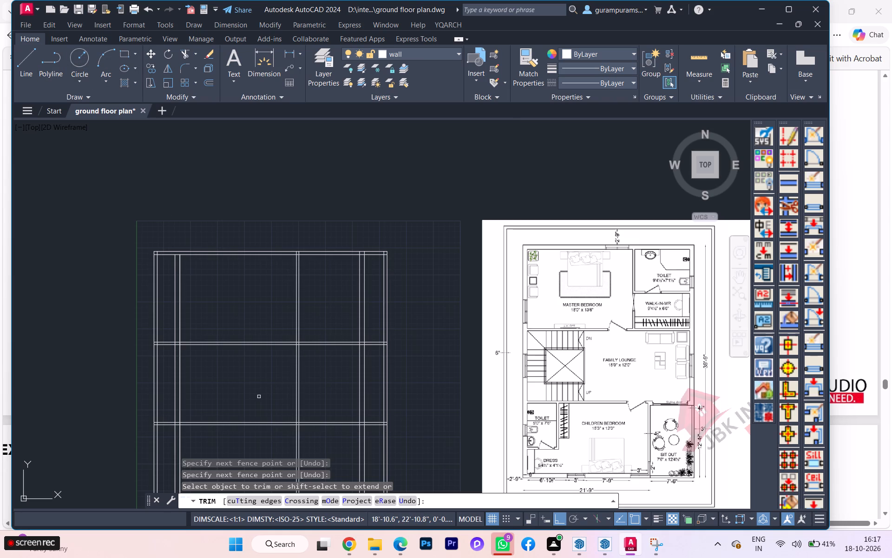
key(Escape)
Offset the upper line of the wall between the master bedroom and family lounge by 13'6" along positive Y.
key(o)
key(Return)
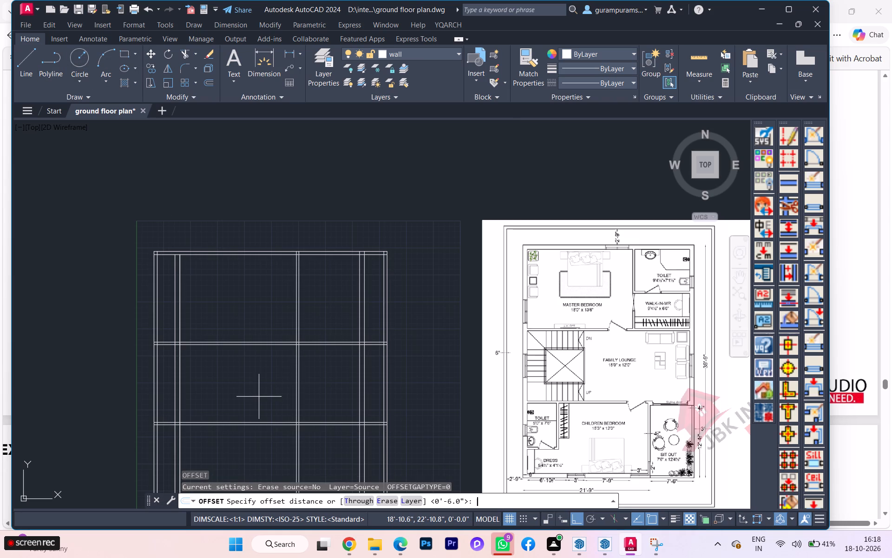
scroll(238, 322, up, 2)
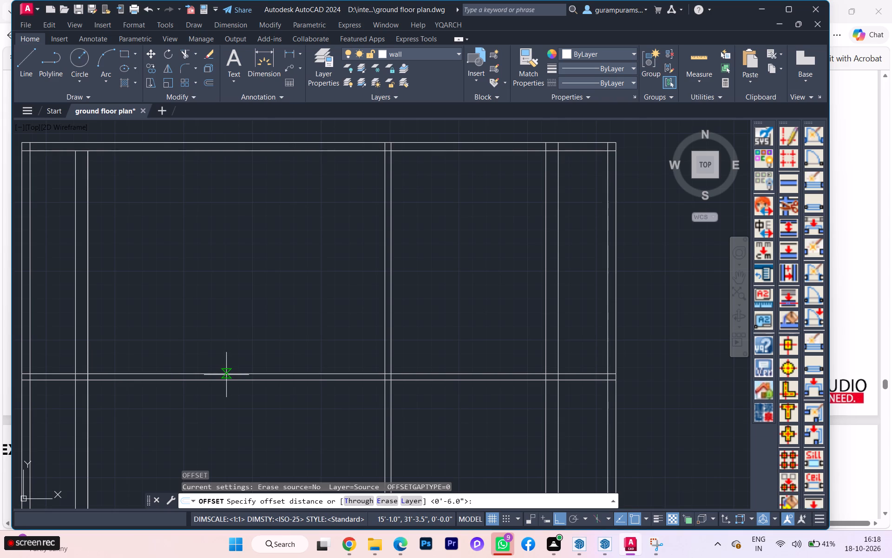
click(226, 375)
scroll(234, 269, down, 4)
scroll(234, 269, up, 1)
scroll(234, 269, down, 1)
scroll(236, 264, up, 2)
scroll(236, 264, down, 1)
scroll(236, 264, up, 2)
scroll(233, 268, down, 1)
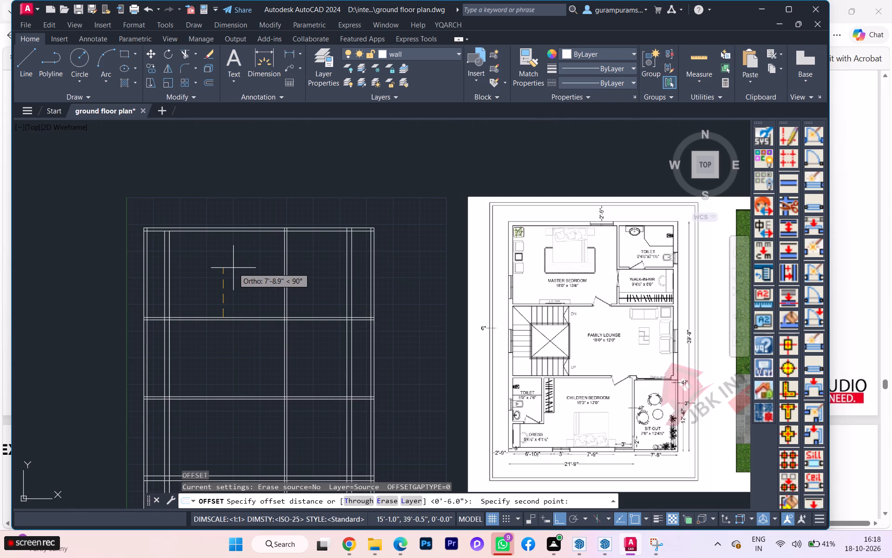
scroll(235, 268, up, 1)
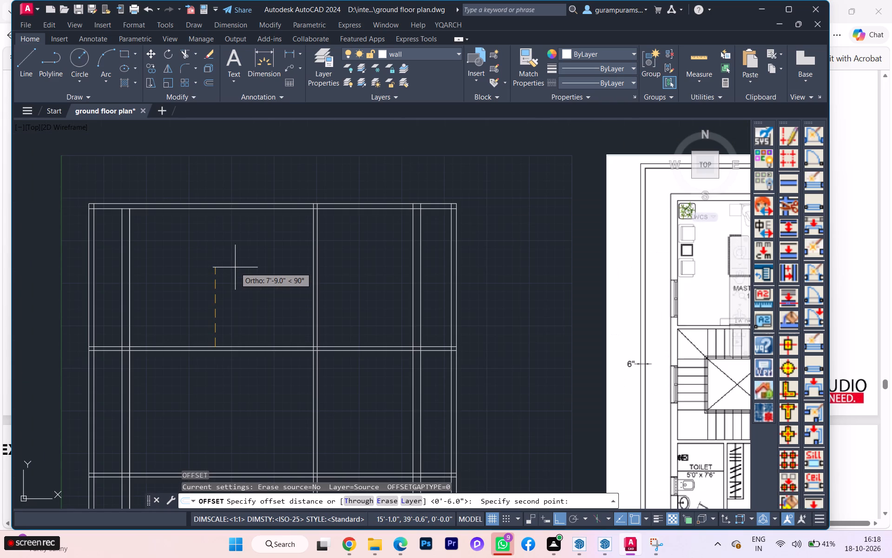
scroll(235, 267, down, 1)
middle_drag(235, 267, 233, 267)
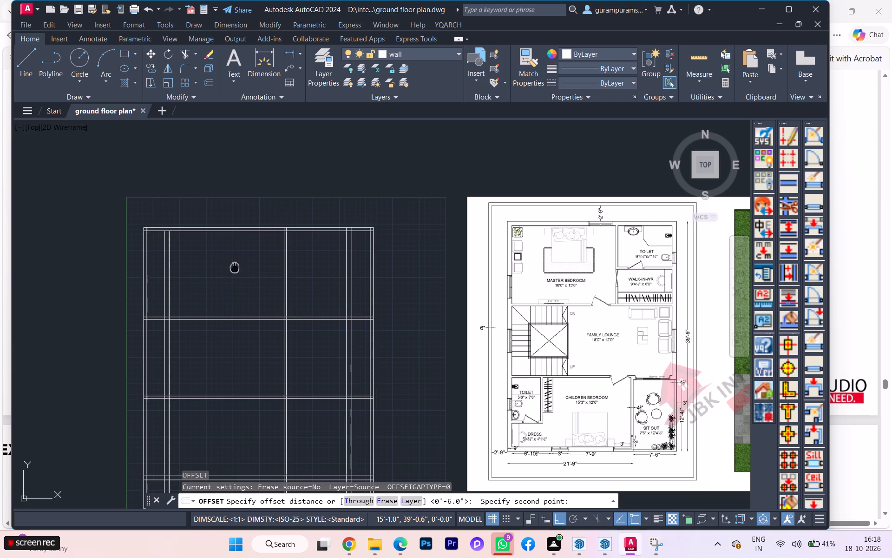
middle_drag(233, 267, 178, 286)
scroll(178, 286, up, 1)
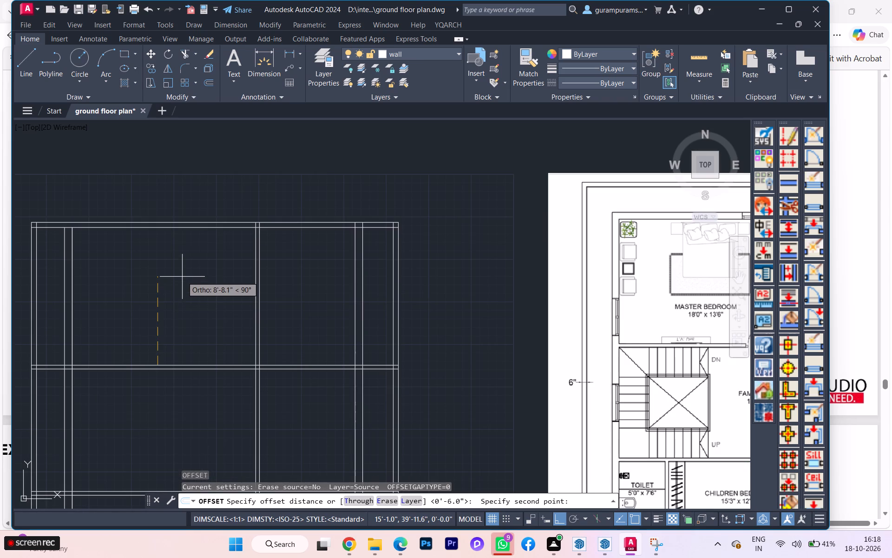
text(13)
text('6)
key(Return)
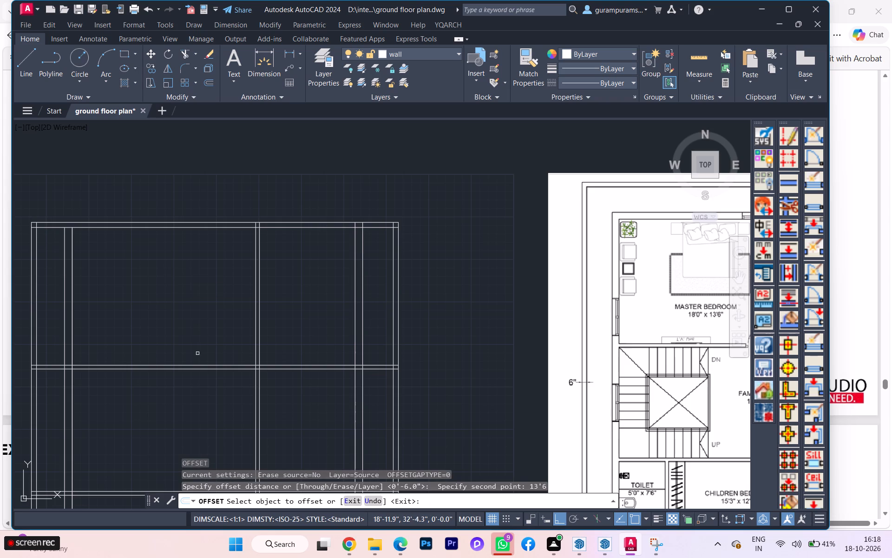
click(196, 365)
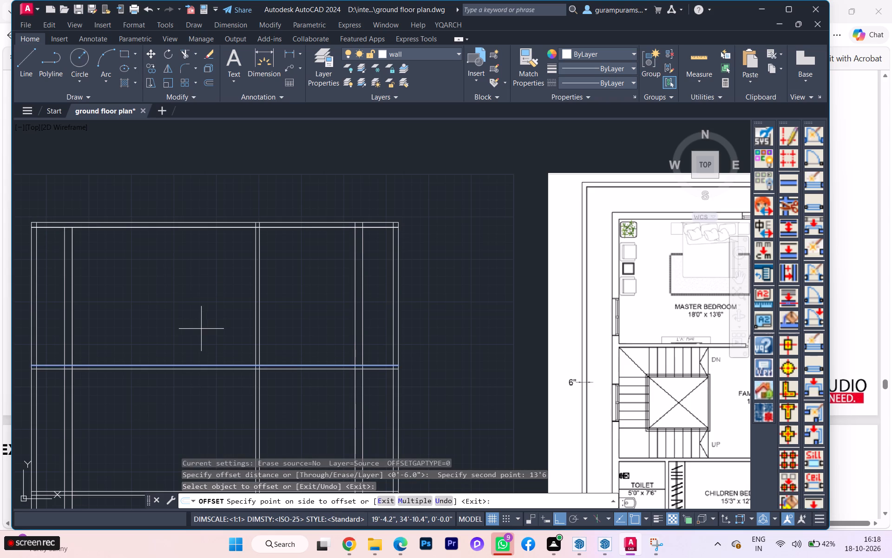
click(201, 329)
click(199, 364)
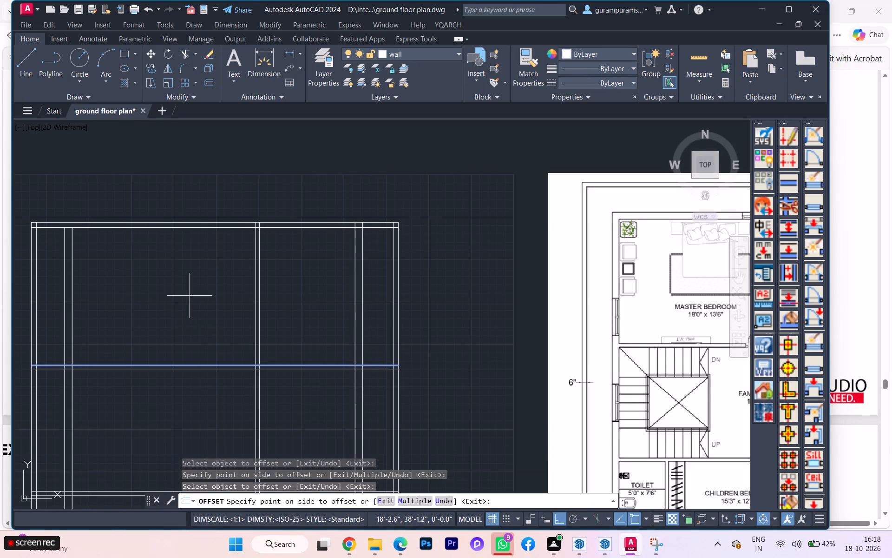
key(Escape)
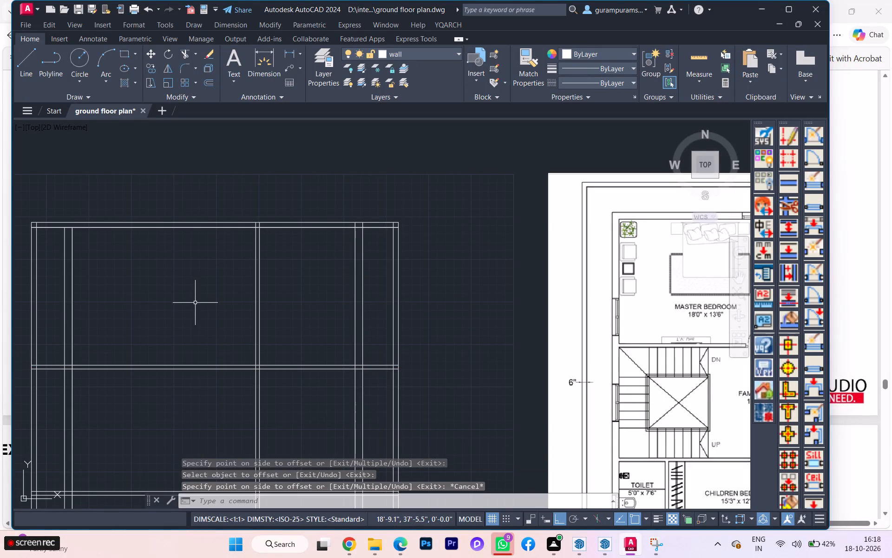
Measure the thickness of the first floor grid's top outer wall with a linear dimension.
scroll(320, 257, up, 1)
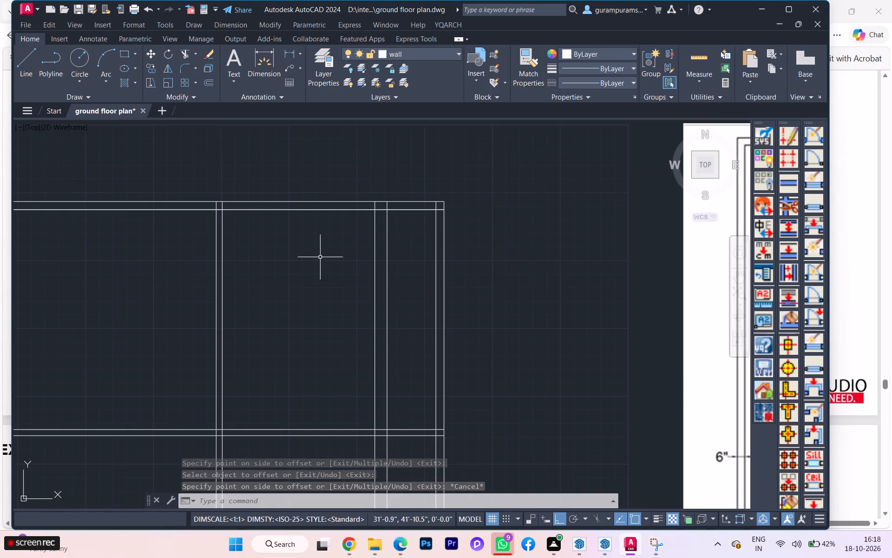
scroll(321, 258, down, 1)
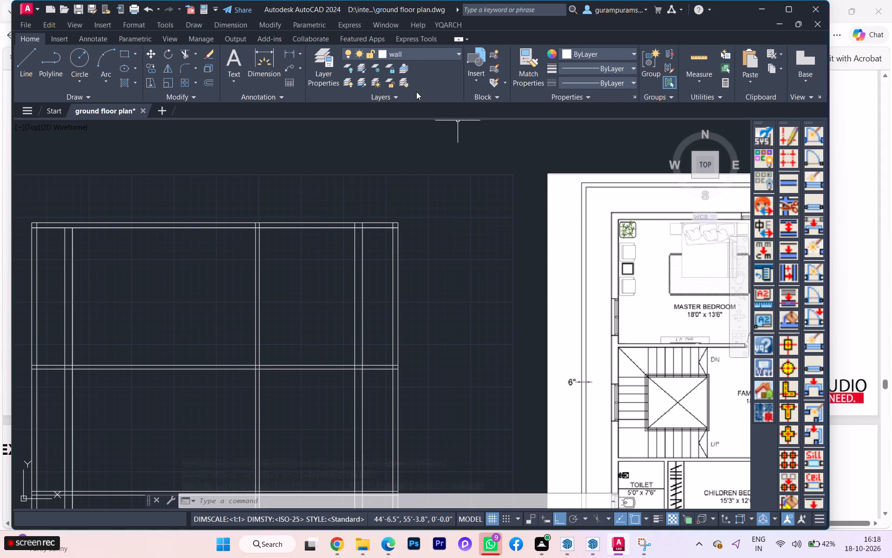
click(289, 51)
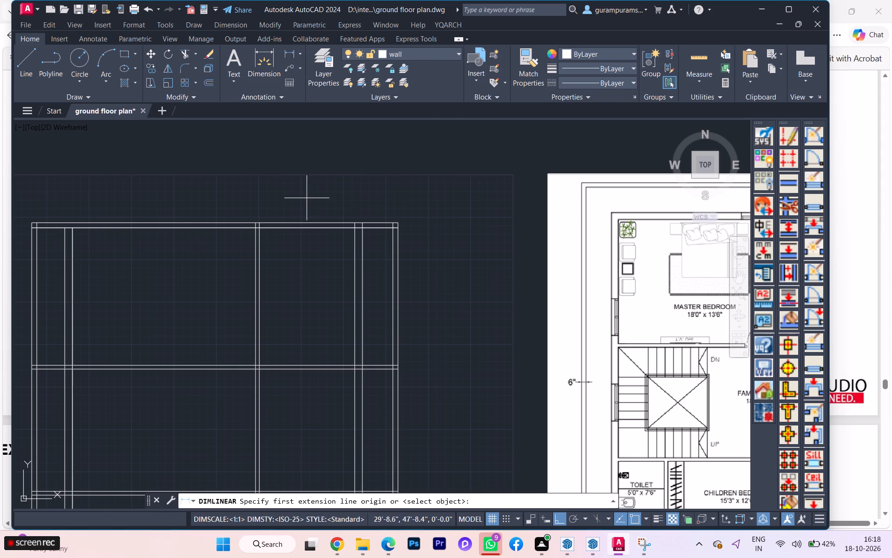
scroll(307, 198, up, 1)
scroll(282, 240, up, 3)
click(192, 234)
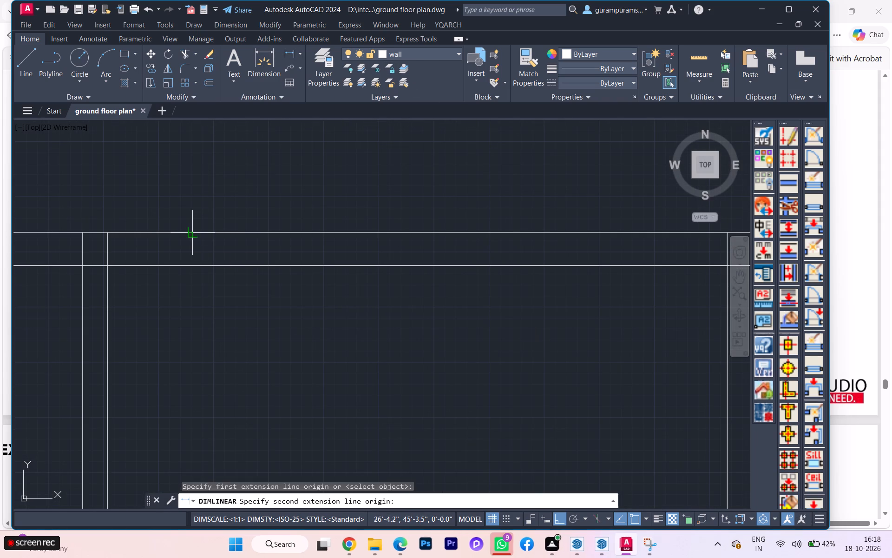
click(192, 263)
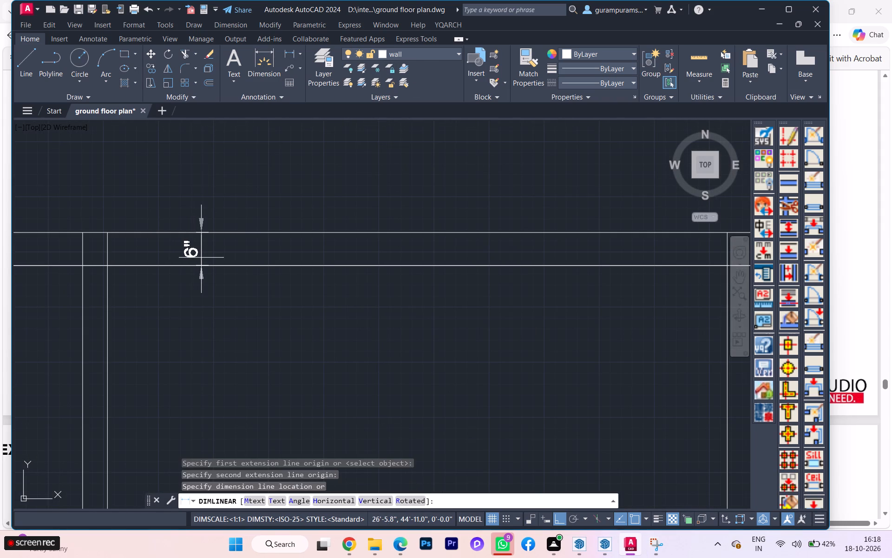
key(Escape)
scroll(241, 244, down, 1)
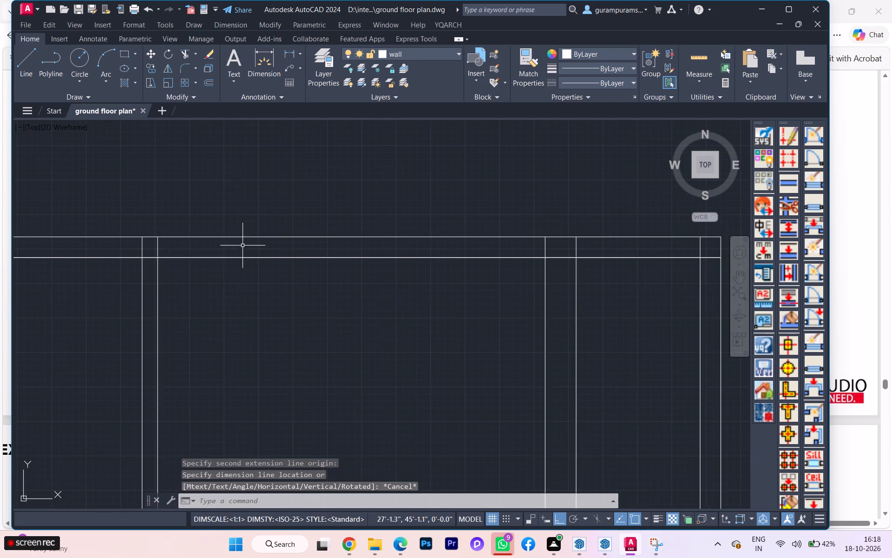
Move the upper line of the first floor grid's top outer wall 3" upward along positive Y.
scroll(246, 249, down, 2)
scroll(313, 262, up, 1)
scroll(370, 268, down, 1)
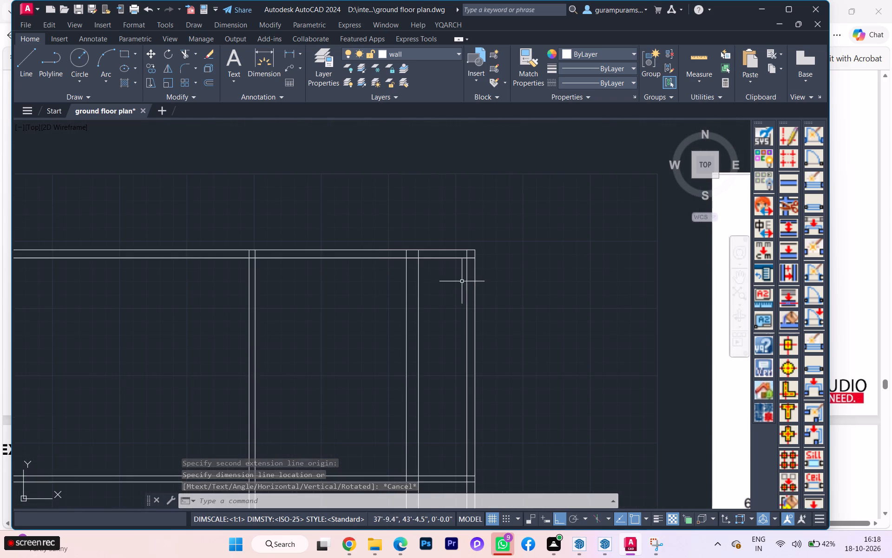
scroll(470, 282, down, 2)
scroll(470, 282, up, 1)
scroll(269, 269, up, 1)
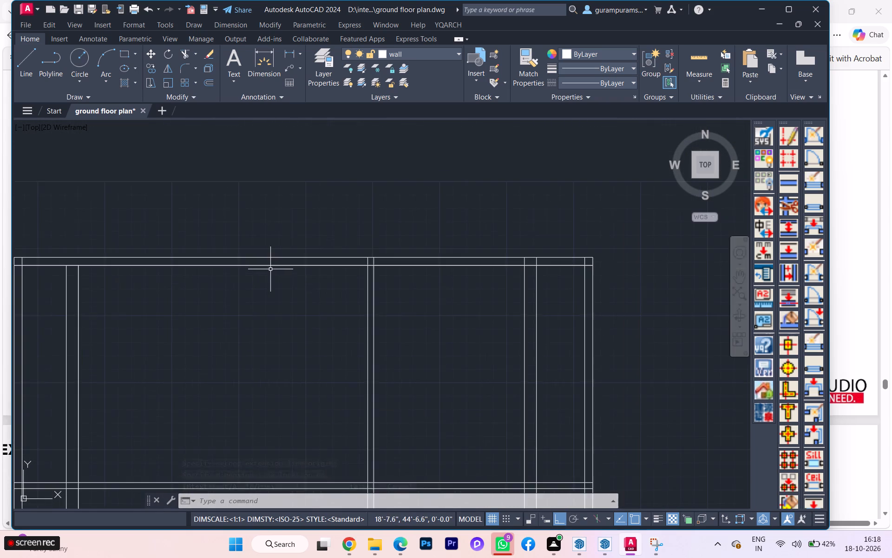
scroll(270, 269, up, 1)
click(321, 257)
click(316, 233)
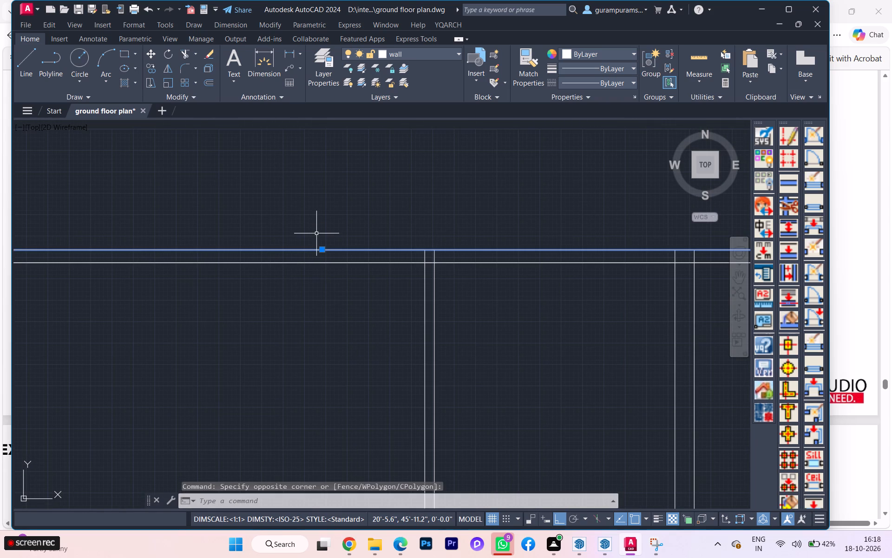
key(m)
key(Return)
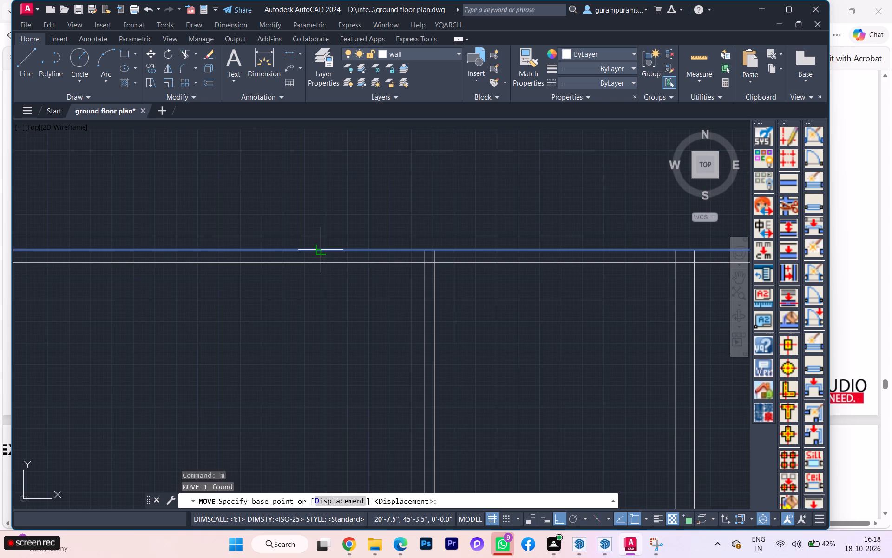
click(319, 250)
key(3)
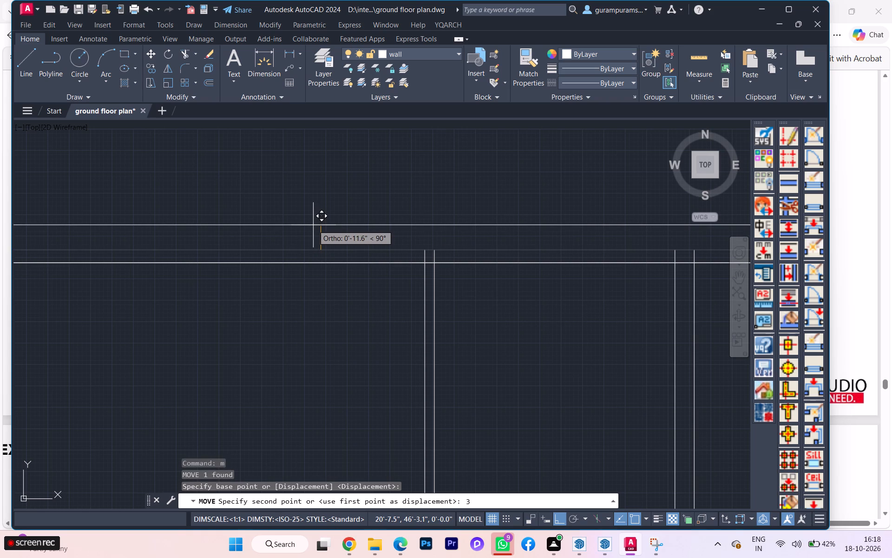
key(Return)
Extend the outermost vertical lines of the left and right outer walls up to the grid's top line.
scroll(447, 215, down, 2)
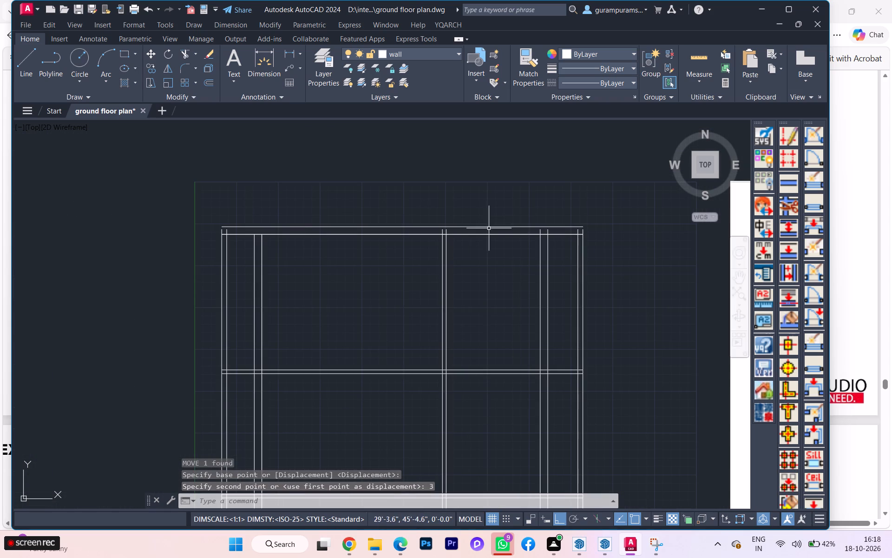
scroll(227, 232, up, 1)
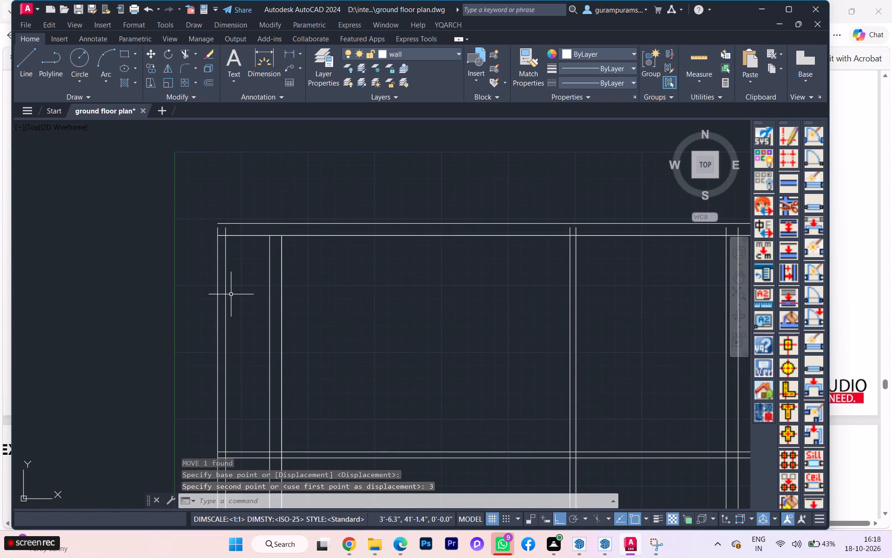
text(ex)
key(Return)
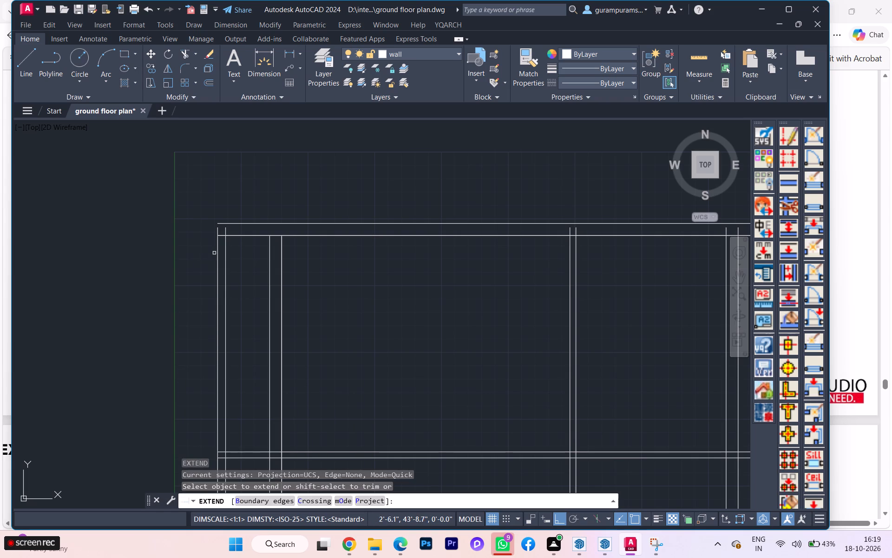
click(218, 247)
scroll(171, 259, down, 1)
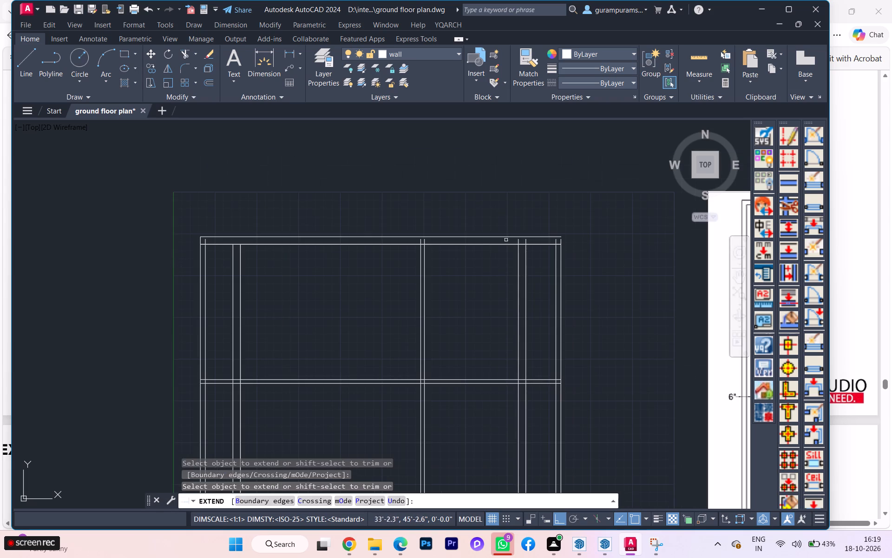
scroll(550, 233, down, 1)
scroll(550, 234, up, 2)
click(567, 243)
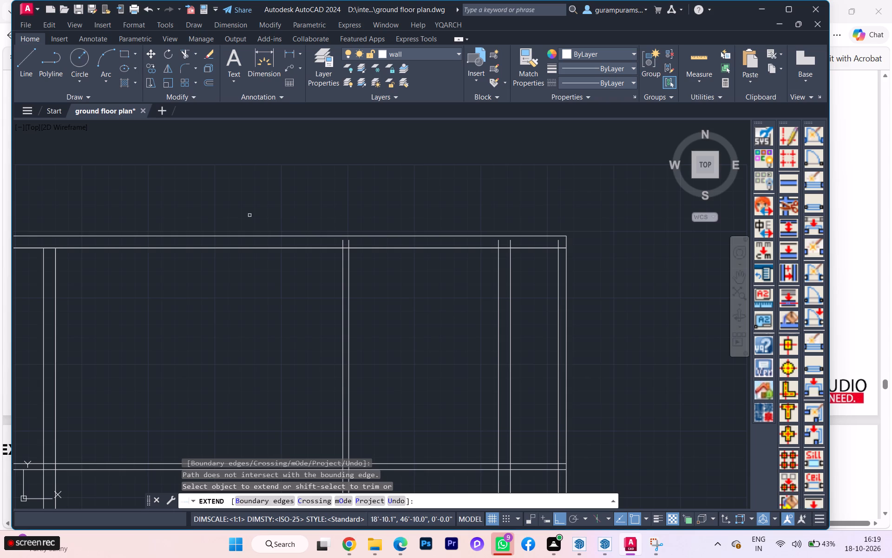
scroll(256, 216, down, 2)
scroll(226, 246, up, 1)
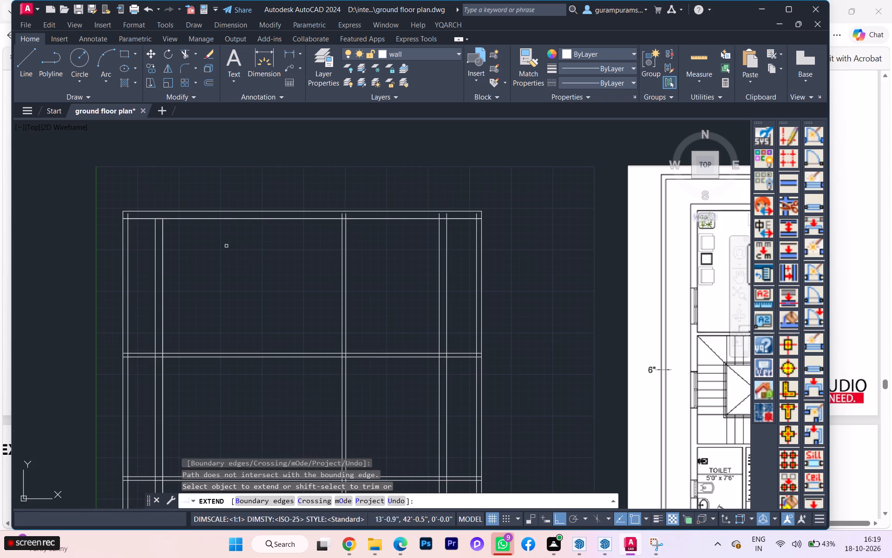
key(Escape)
Trim the overlapping inner wall lines at the top-left corner of the first floor grid to form a clean corner.
text(tr)
key(Return)
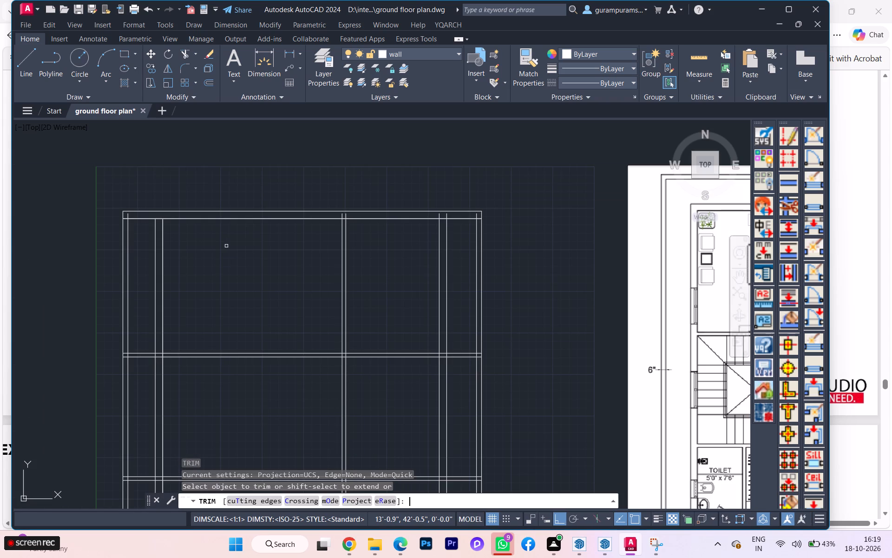
scroll(125, 210, up, 3)
click(125, 228)
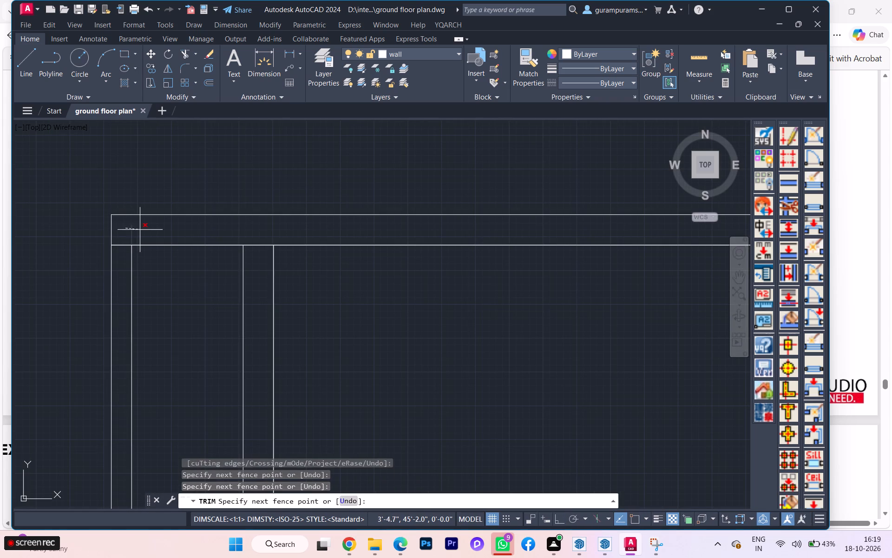
click(141, 230)
click(123, 239)
click(119, 263)
Trim the middle partition, right house wall and right outer wall inner lines where they project into the top wall band.
scroll(126, 256, down, 2)
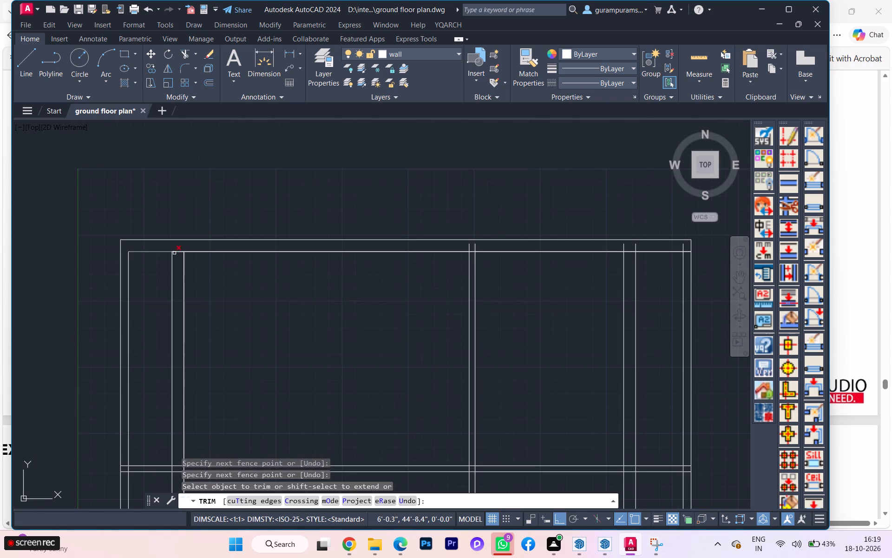
scroll(178, 253, up, 3)
scroll(113, 246, down, 4)
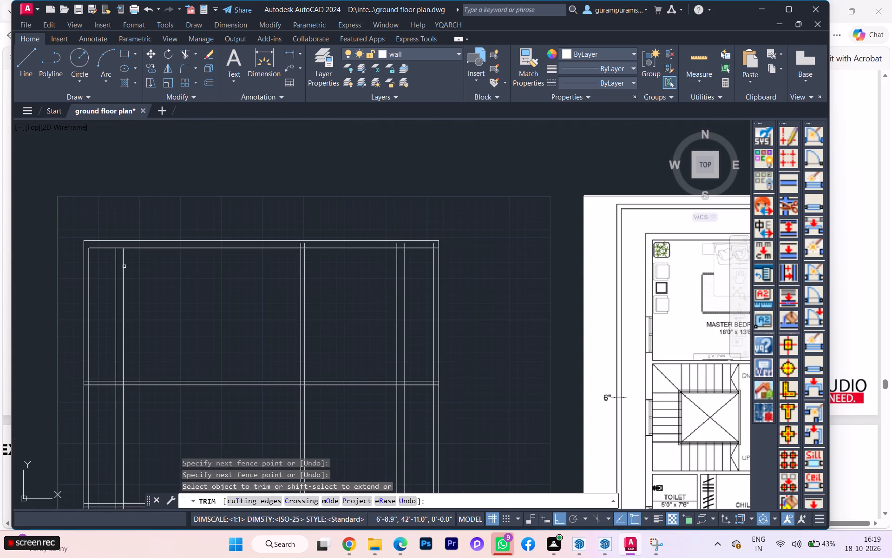
scroll(130, 267, down, 1)
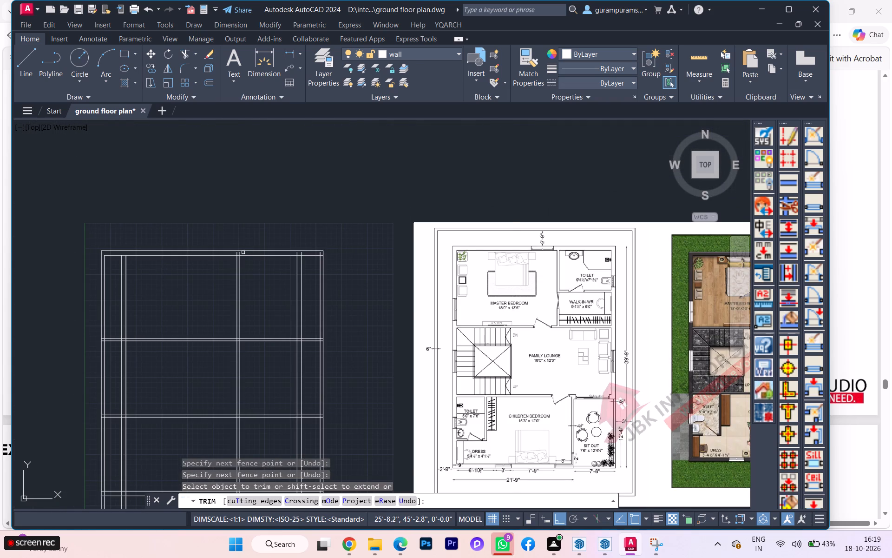
scroll(243, 252, up, 4)
click(169, 260)
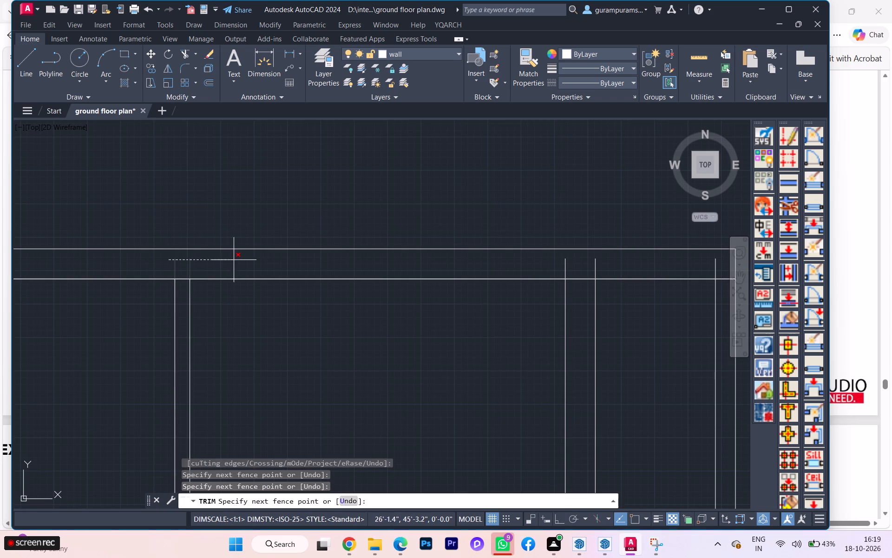
click(244, 260)
scroll(231, 261, down, 3)
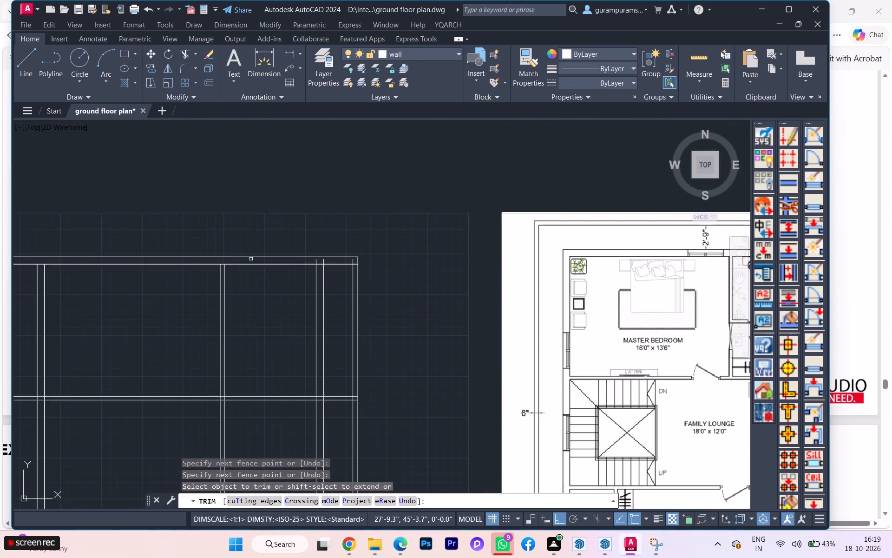
scroll(295, 259, up, 3)
click(314, 264)
click(519, 266)
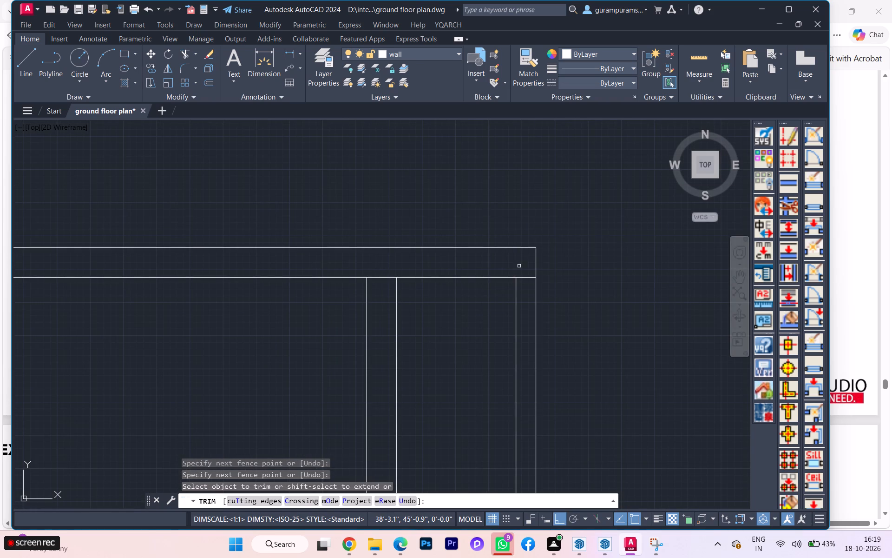
Trim the top wall's inner line where it overruns the right outer wall at the top-right corner.
scroll(443, 269, down, 1)
scroll(405, 272, down, 3)
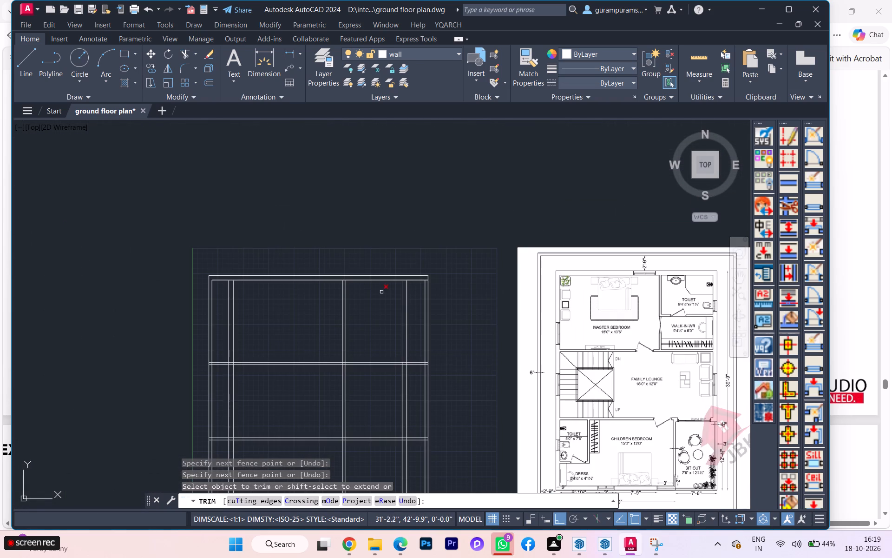
scroll(427, 283, up, 4)
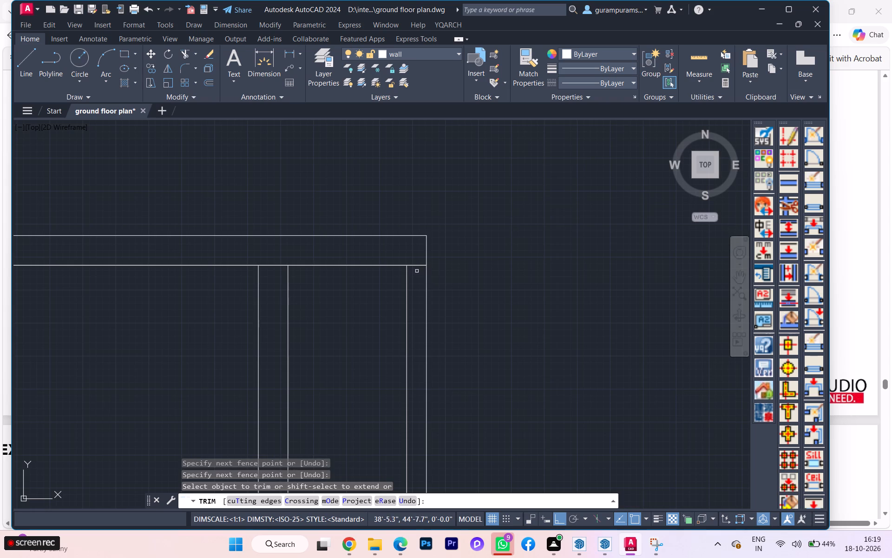
click(415, 266)
click(417, 263)
click(415, 277)
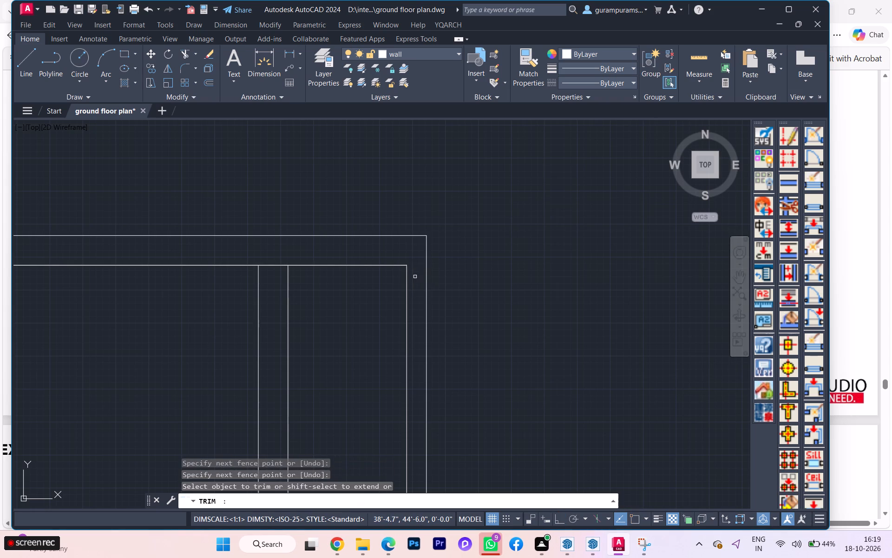
Trim both lines of the wall between master bedroom and family lounge where they cross the left outer wall.
scroll(438, 269, down, 5)
scroll(483, 269, down, 2)
scroll(413, 272, up, 3)
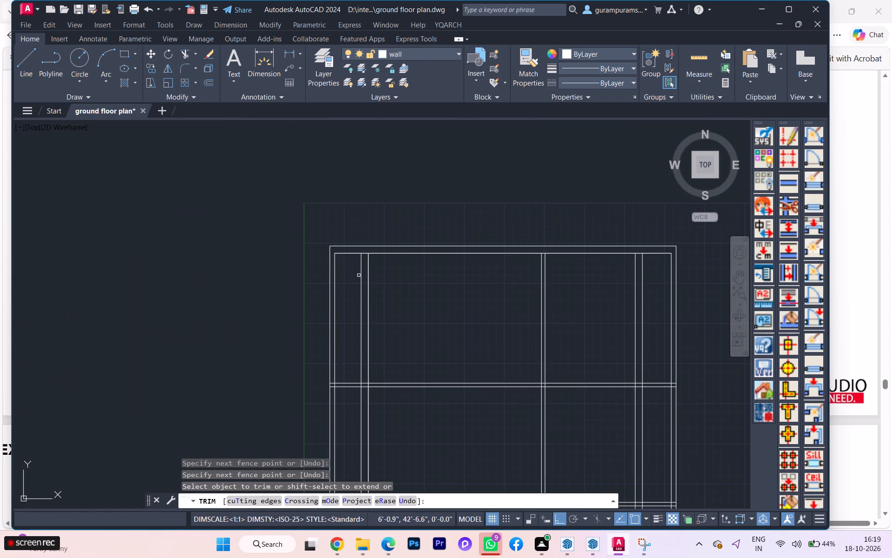
scroll(279, 278, down, 2)
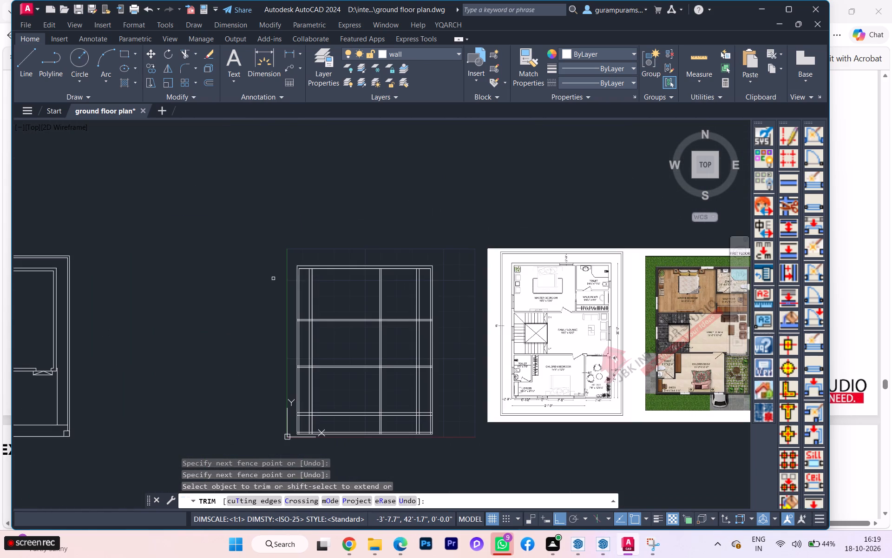
scroll(368, 269, up, 2)
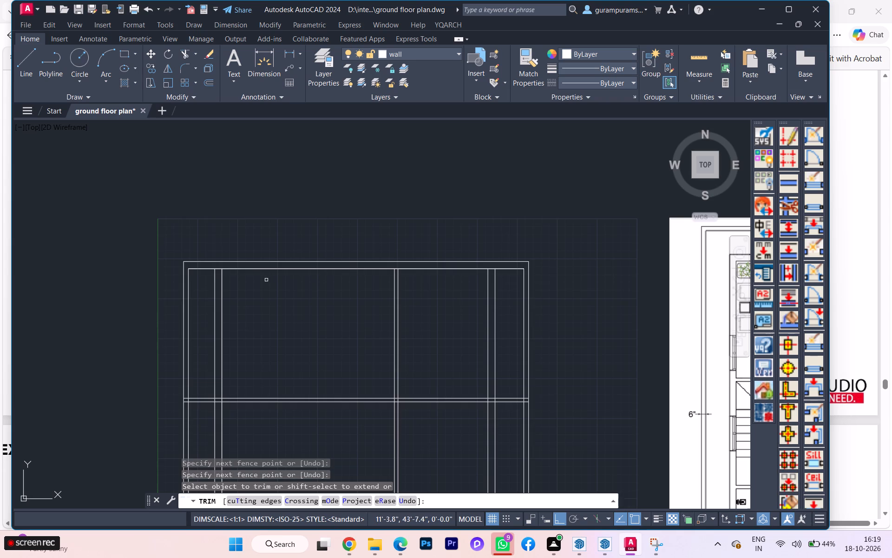
scroll(256, 283, down, 1)
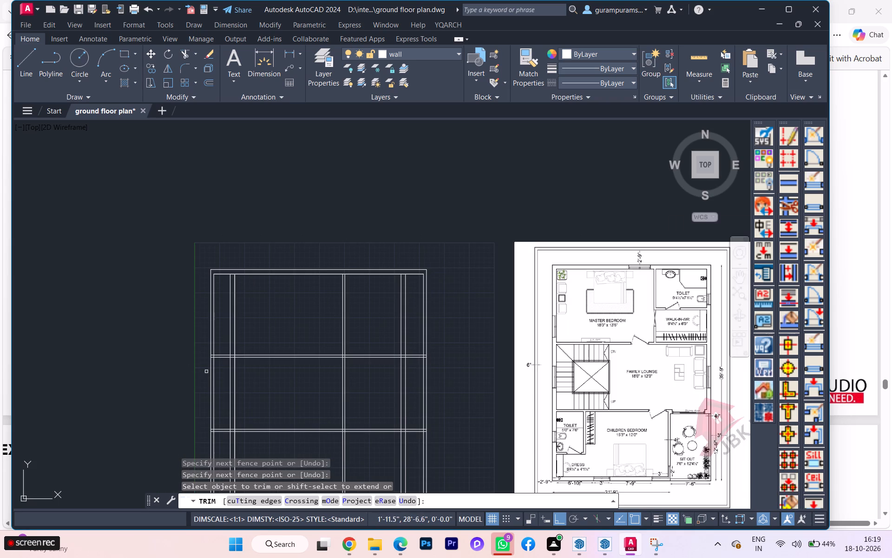
scroll(210, 361, up, 4)
click(212, 347)
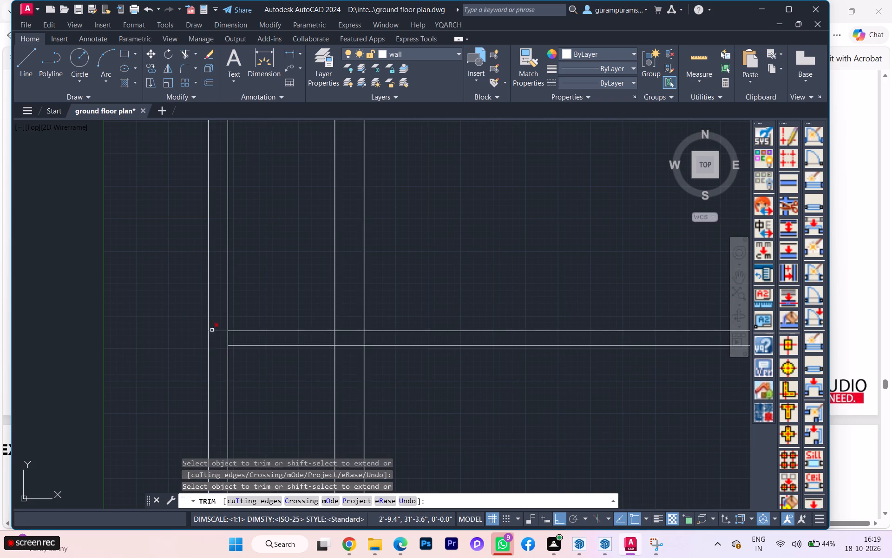
click(212, 329)
double_click(216, 339)
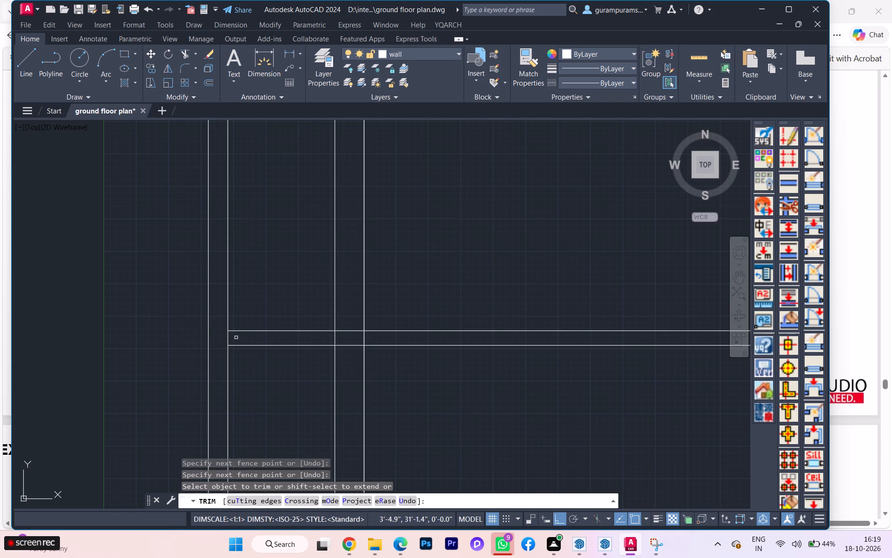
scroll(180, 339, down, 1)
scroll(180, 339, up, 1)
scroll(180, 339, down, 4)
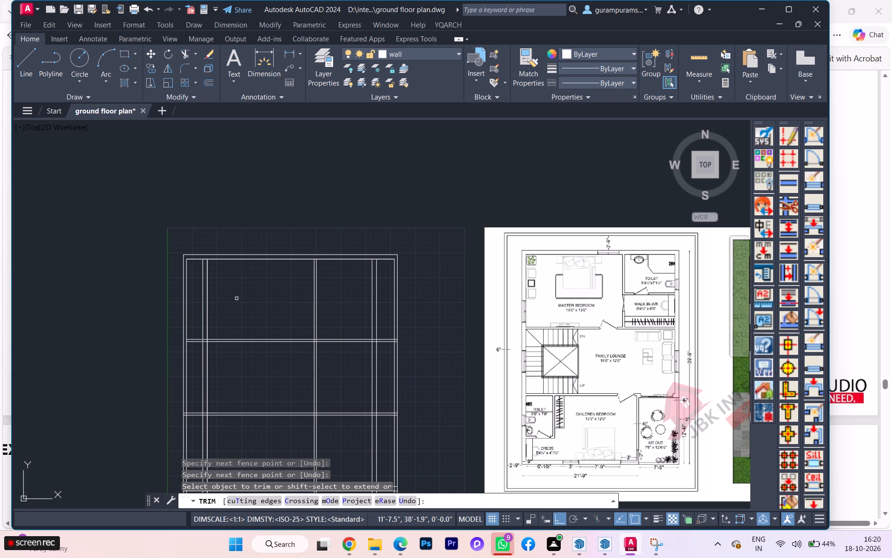
Trim the wall between master bedroom and family lounge where it runs into and past the left house wall, leaving a clean T-junction.
scroll(203, 367, up, 1)
scroll(208, 328, up, 2)
click(203, 309)
click(201, 331)
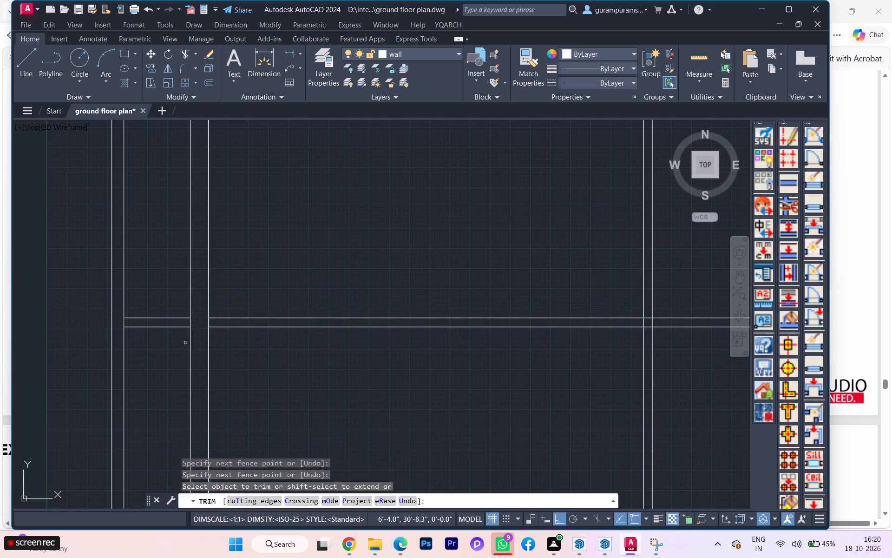
click(162, 351)
click(168, 306)
scroll(237, 324, up, 2)
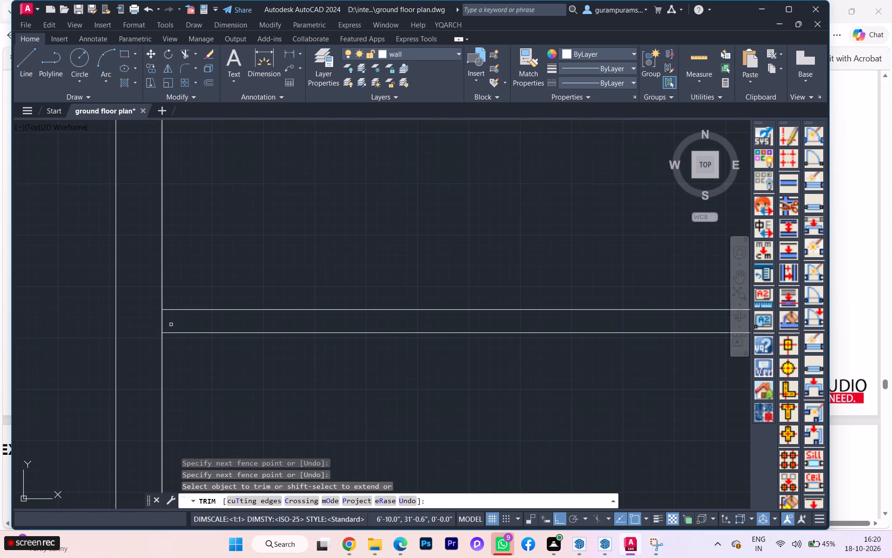
click(171, 325)
click(155, 320)
Measure the room spacings and overall sizes of the first floor grid with Quick Measure against the reference plan.
scroll(252, 356, down, 4)
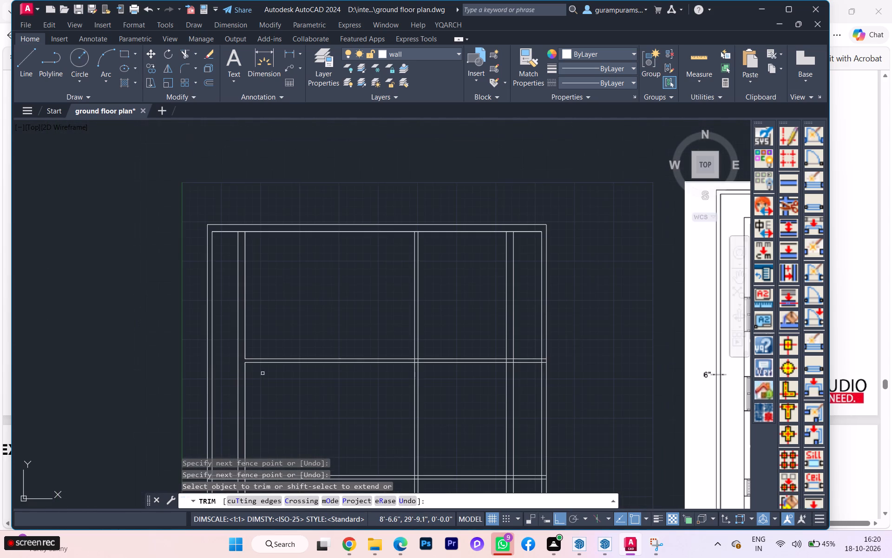
scroll(215, 363, down, 1)
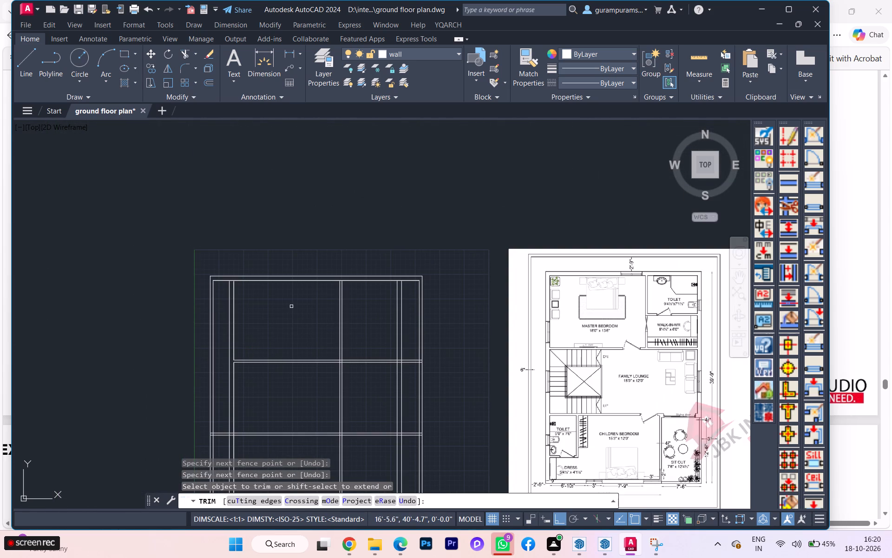
scroll(292, 306, up, 1)
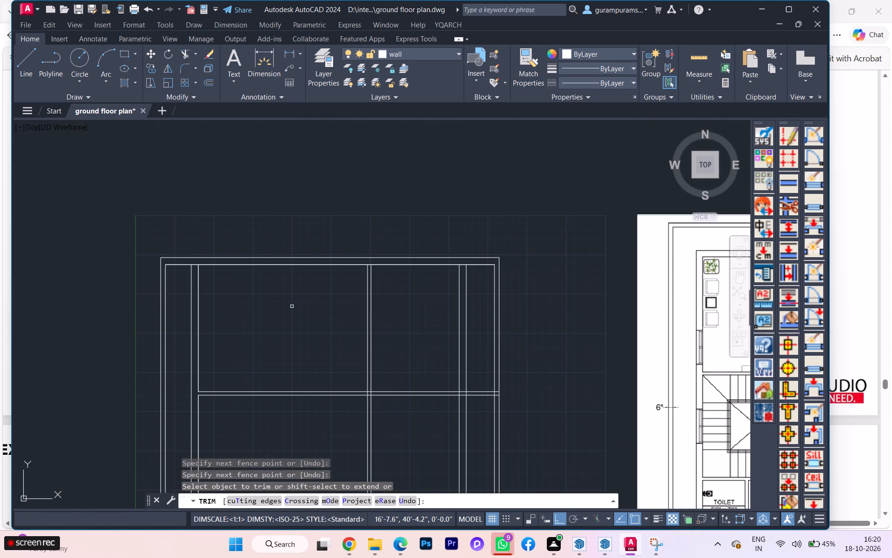
scroll(292, 306, down, 2)
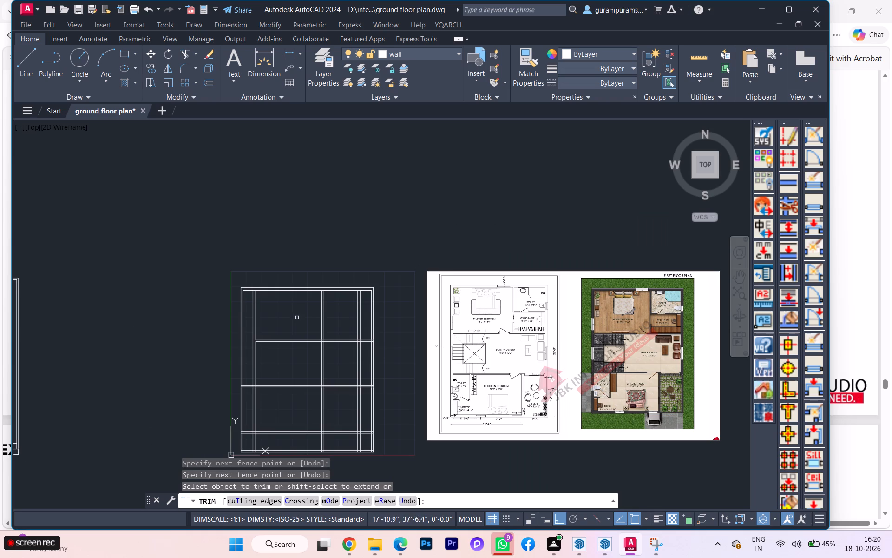
click(694, 58)
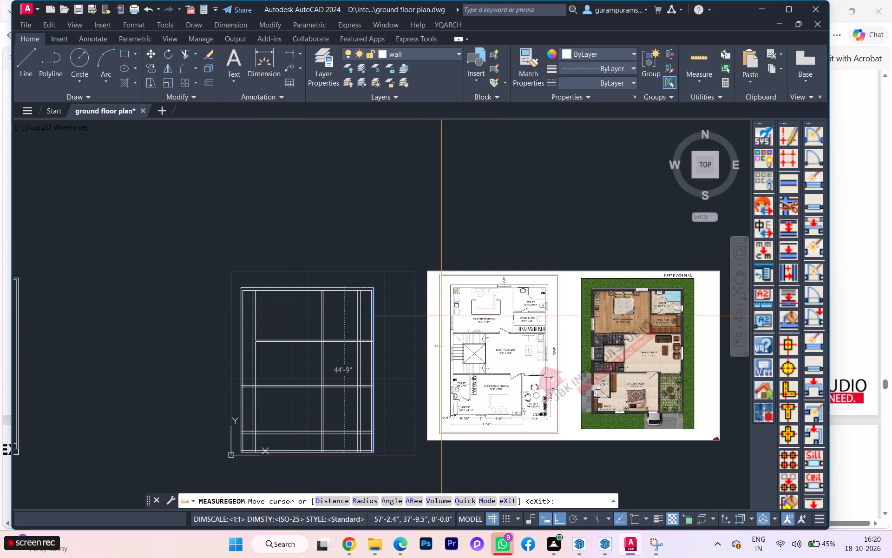
scroll(445, 316, up, 2)
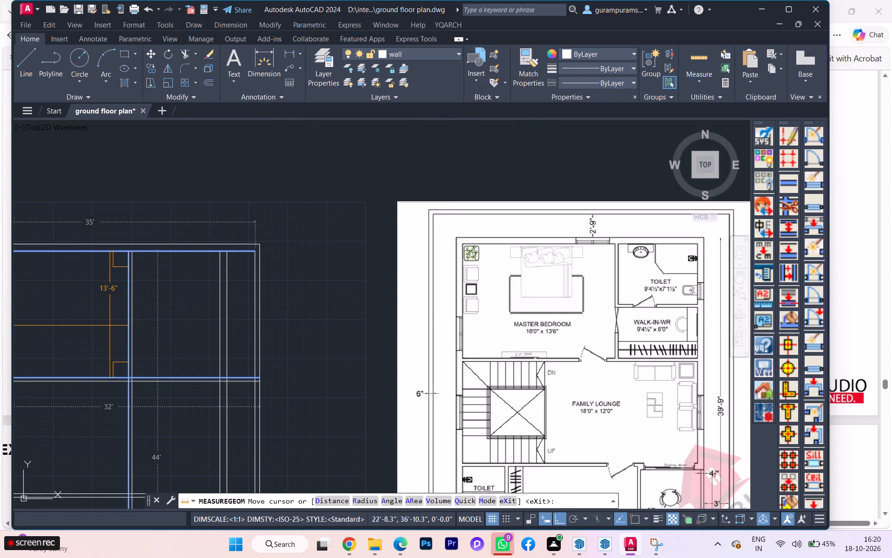
scroll(149, 320, down, 1)
scroll(404, 245, down, 2)
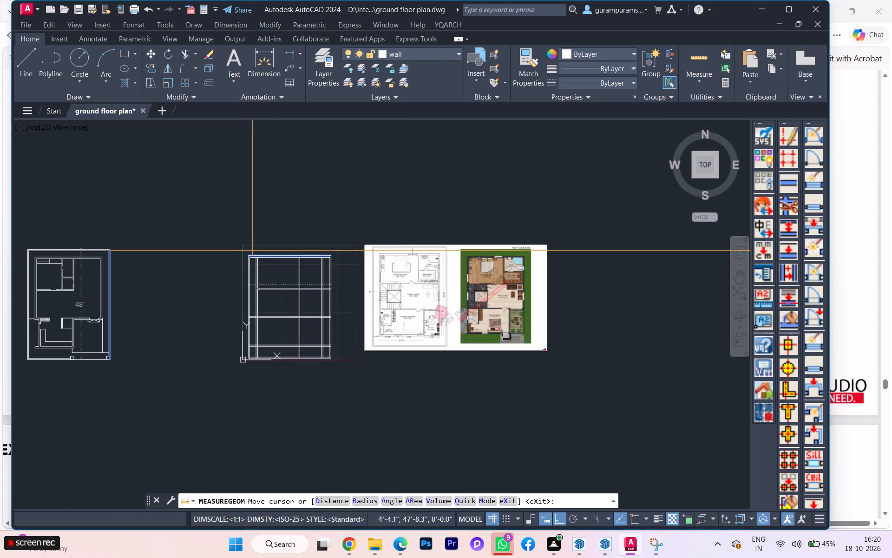
key(Escape)
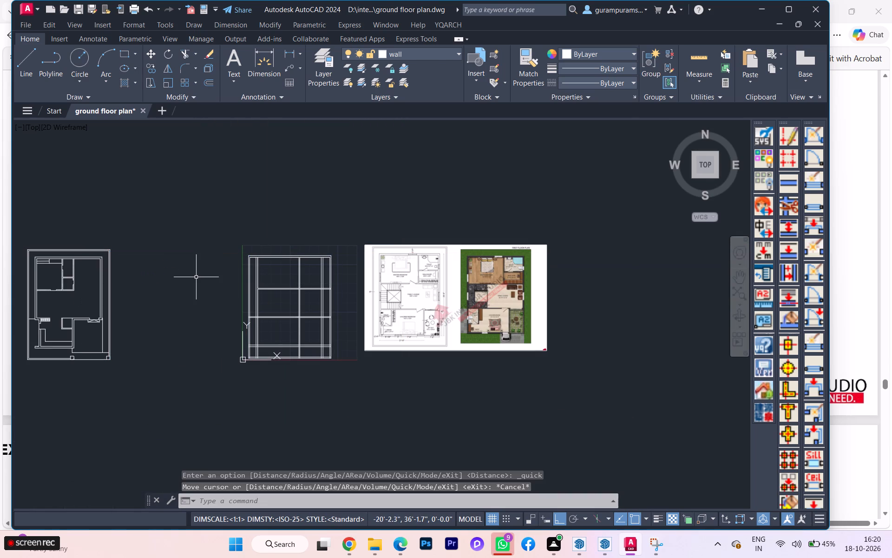
Offset the top wall's outer line upward by 2'9".
scroll(250, 252, up, 2)
scroll(297, 232, up, 2)
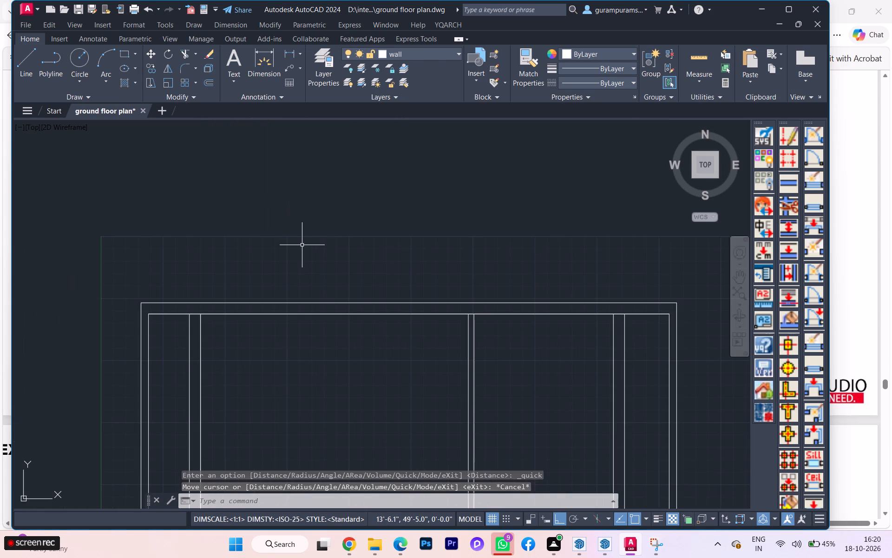
key(o)
key(Return)
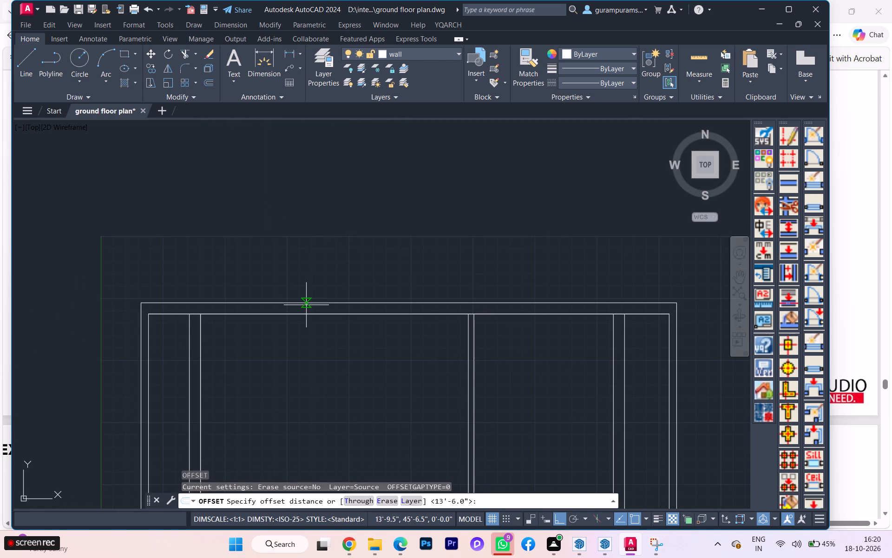
click(306, 304)
scroll(287, 228, down, 2)
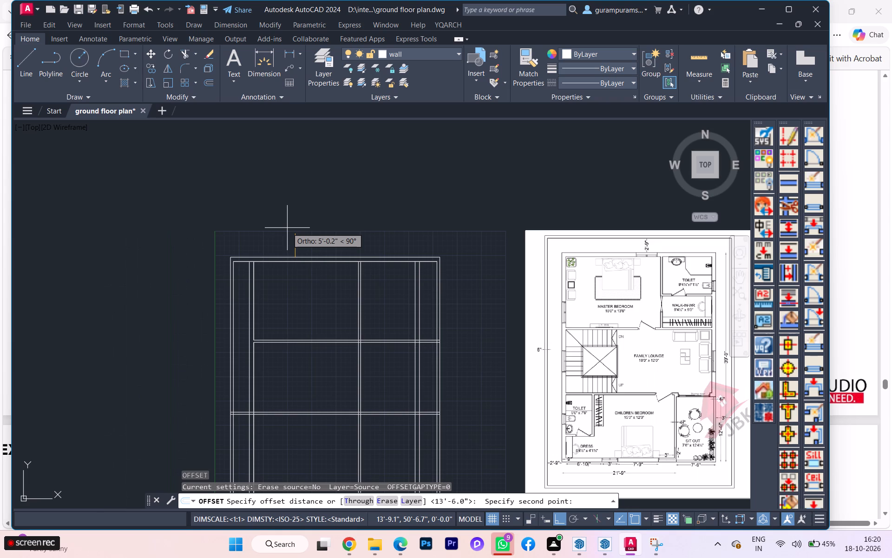
text(2'9)
key(Return)
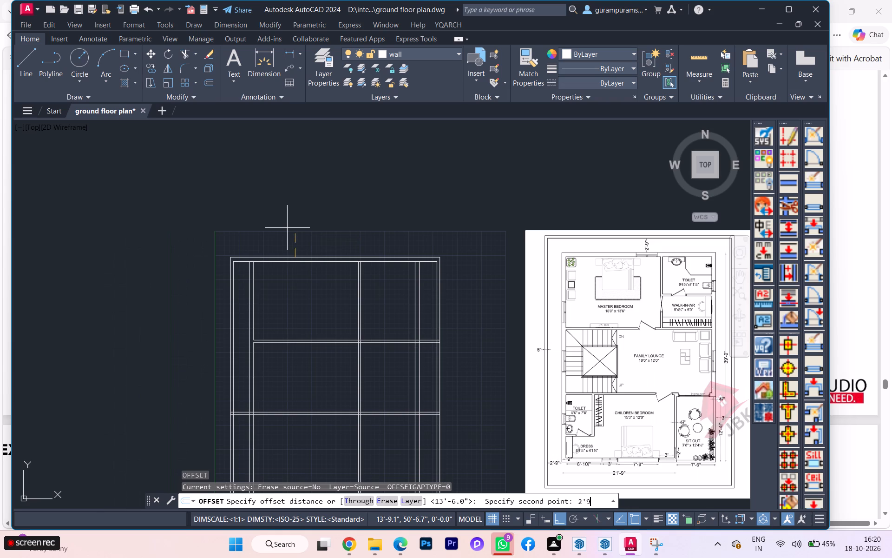
click(291, 257)
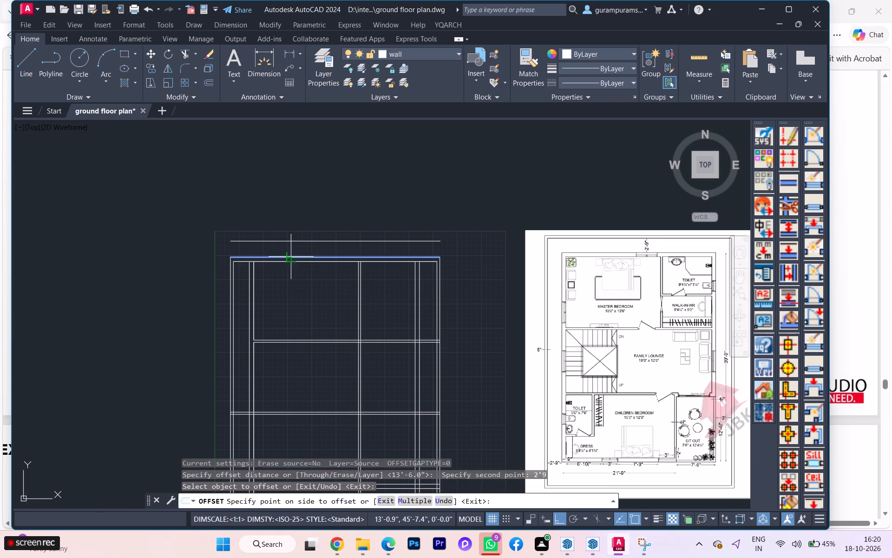
click(297, 228)
key(space)
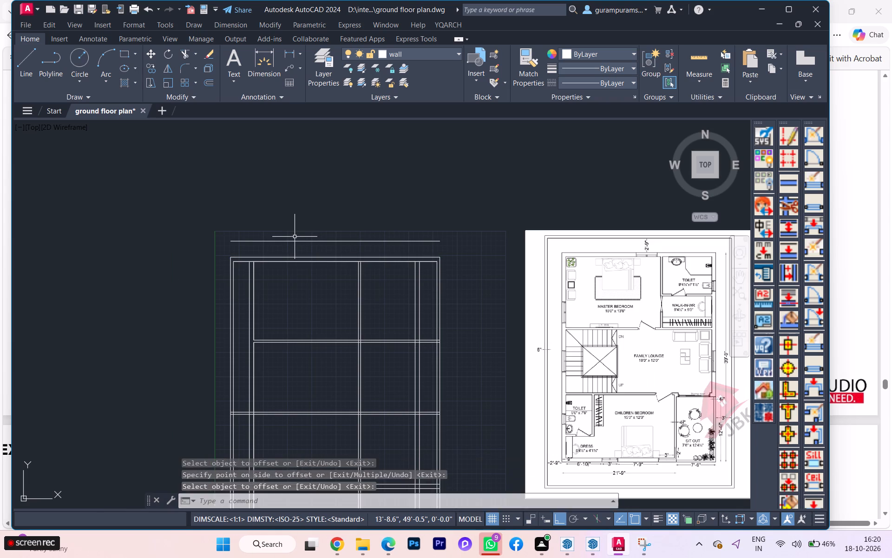
Offset the new topmost line upward by 6" to form the outer top wall.
key(space)
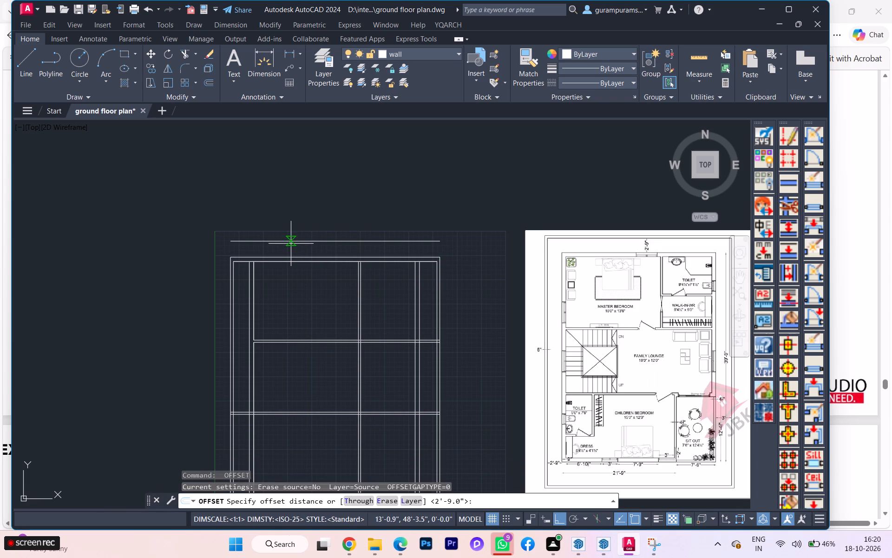
scroll(292, 249, up, 1)
click(292, 236)
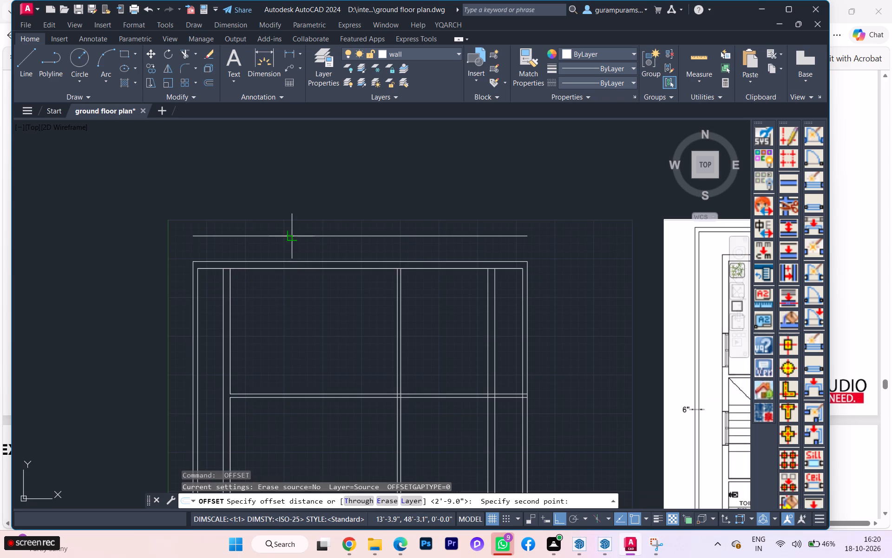
scroll(292, 197, down, 1)
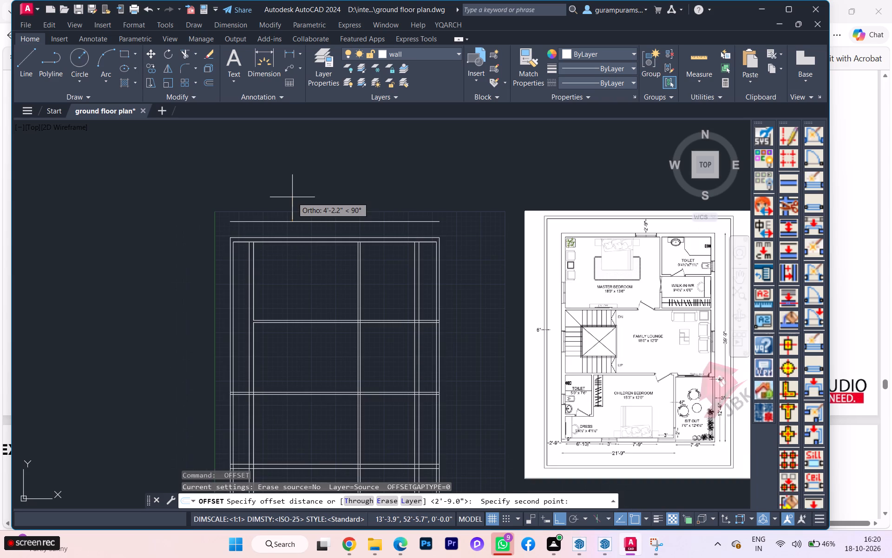
key(6)
key(Return)
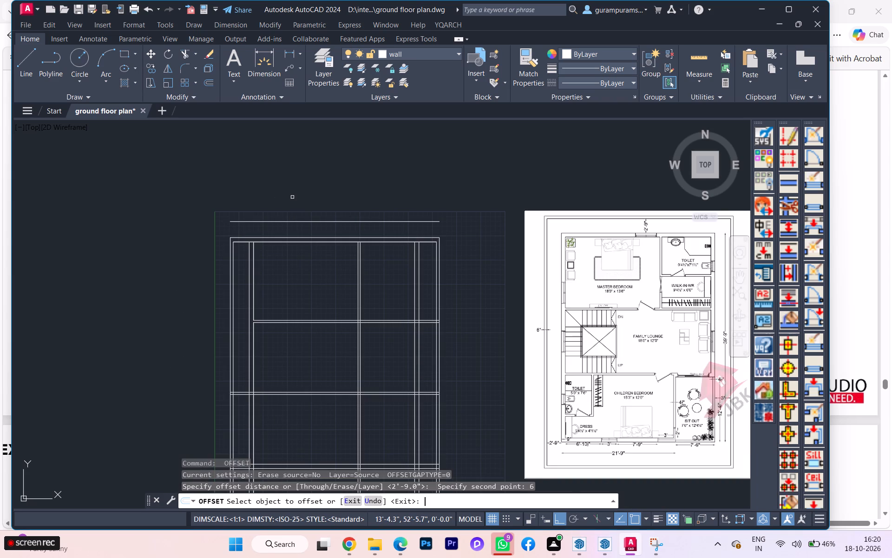
click(301, 222)
click(312, 213)
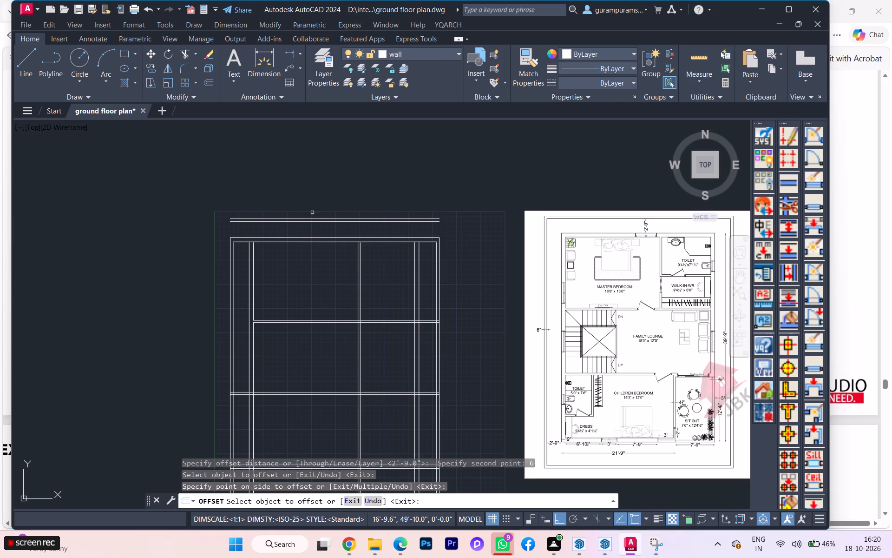
key(Escape)
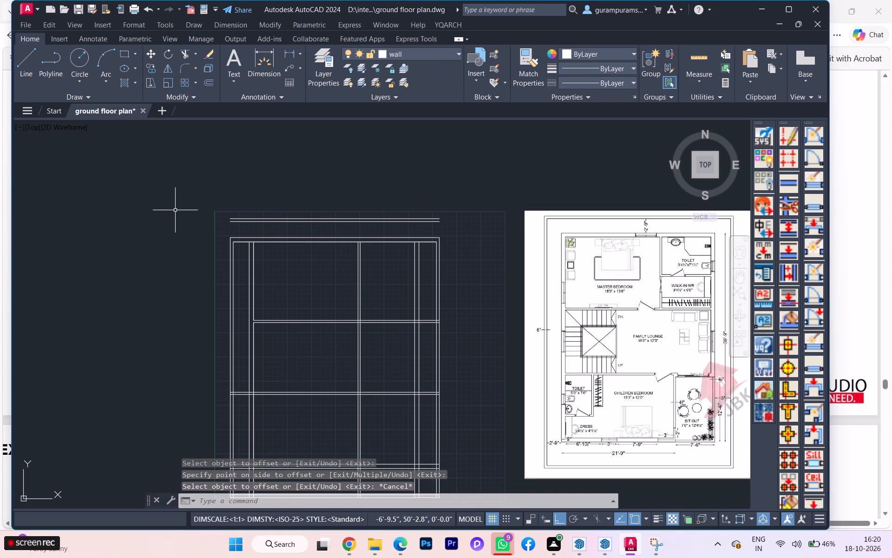
Extend both lines of the left outer wall up to meet the new top wall lines.
text(ex)
key(Return)
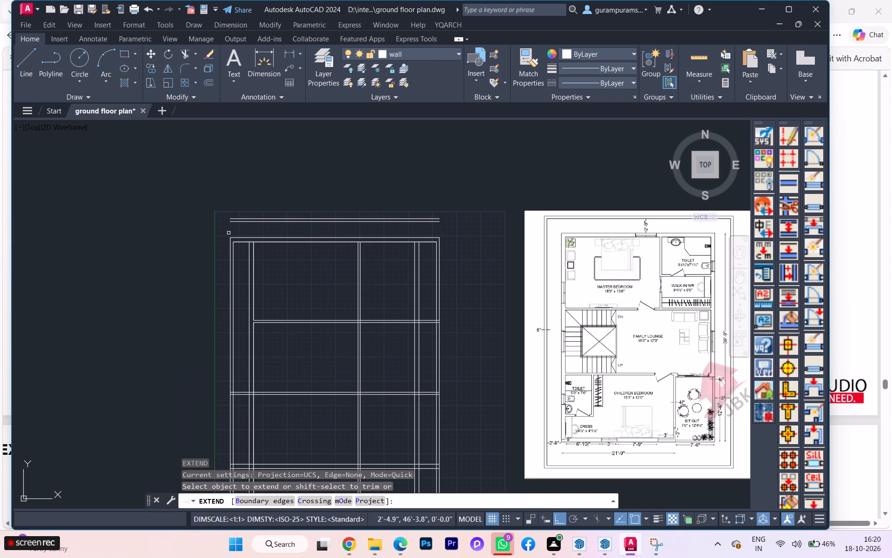
click(230, 240)
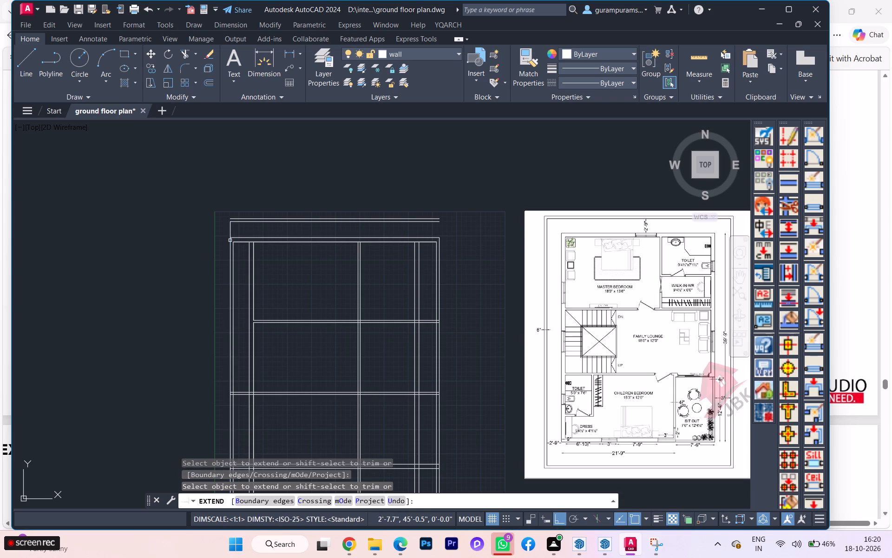
click(230, 225)
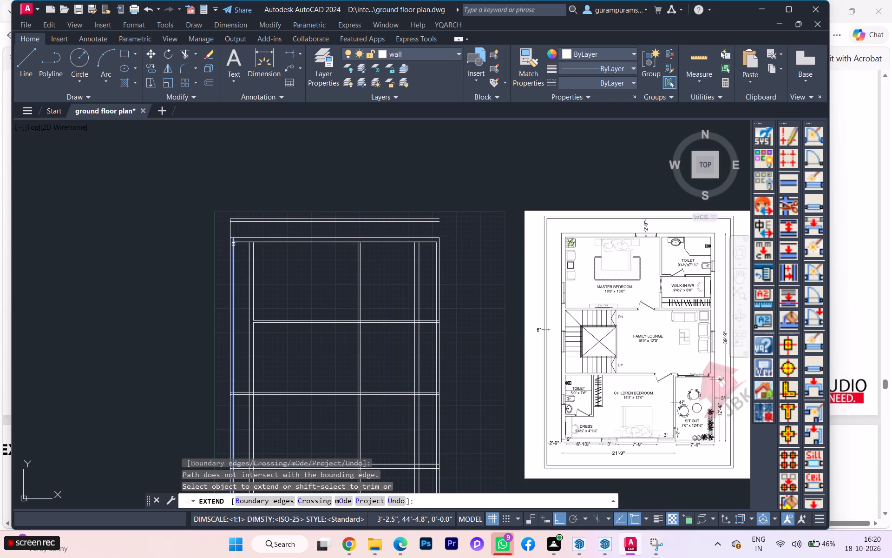
click(233, 245)
click(233, 239)
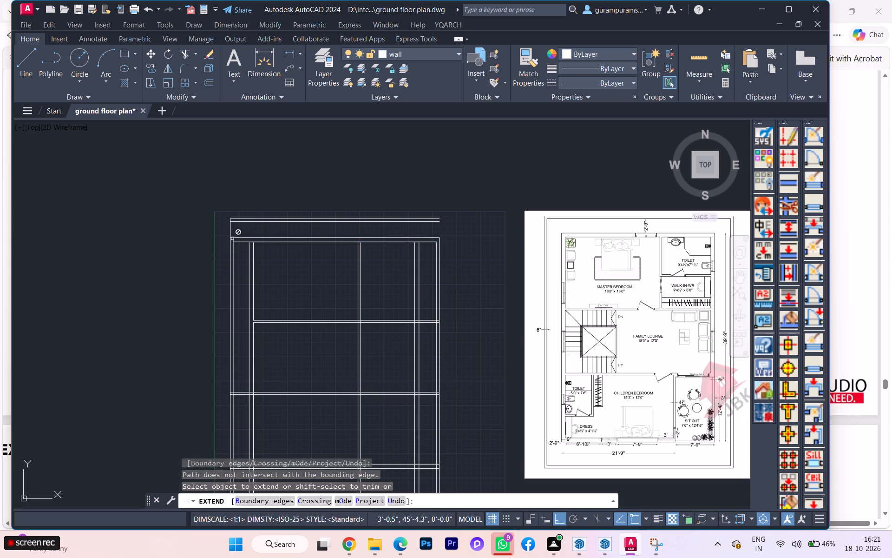
click(233, 240)
scroll(233, 254, up, 2)
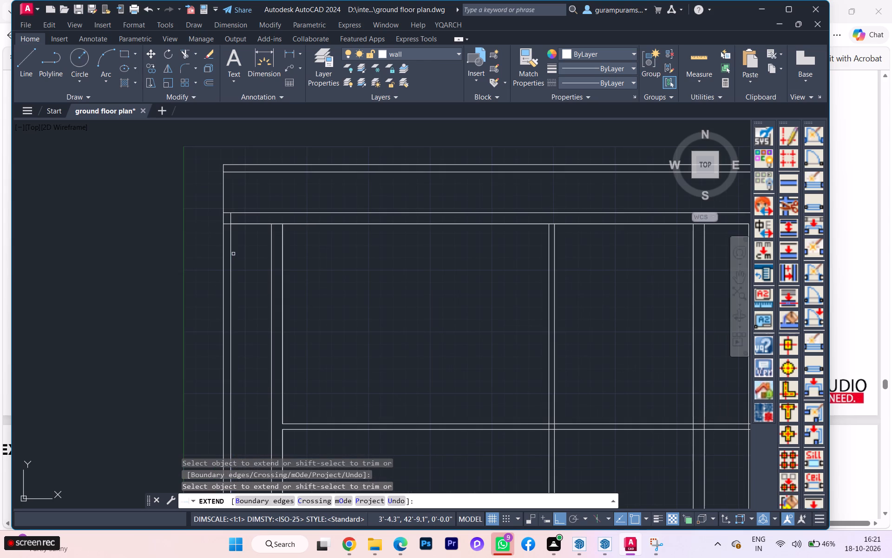
click(230, 245)
Extend the right outer wall's outer line up to the topmost wall line.
scroll(215, 248, down, 1)
scroll(560, 254, up, 2)
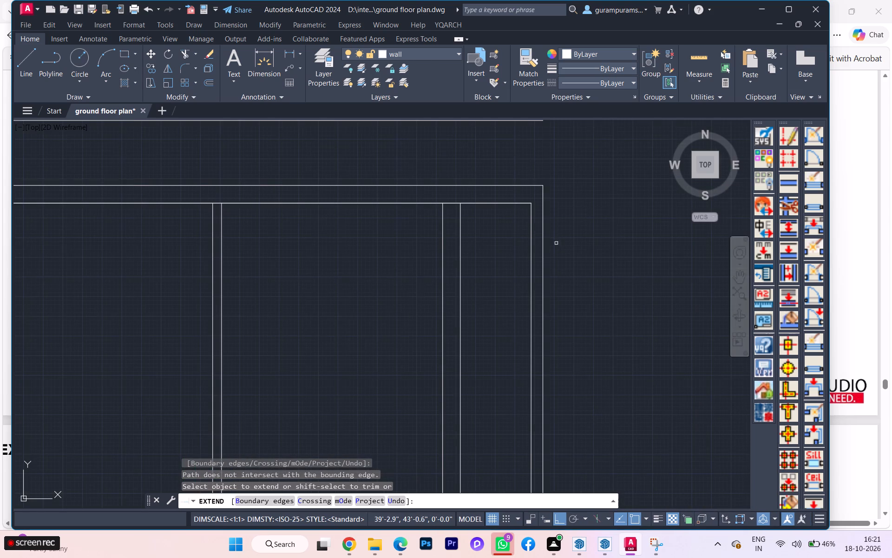
click(542, 222)
scroll(544, 239, down, 2)
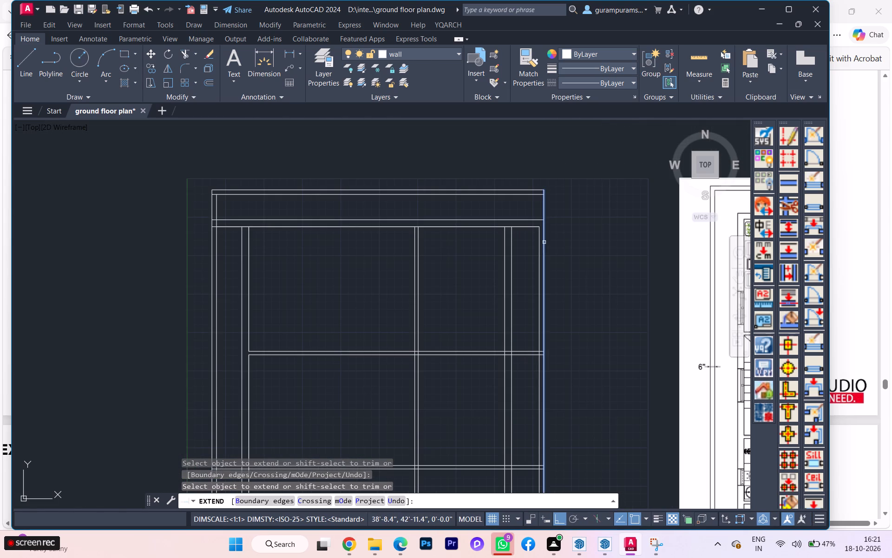
click(544, 198)
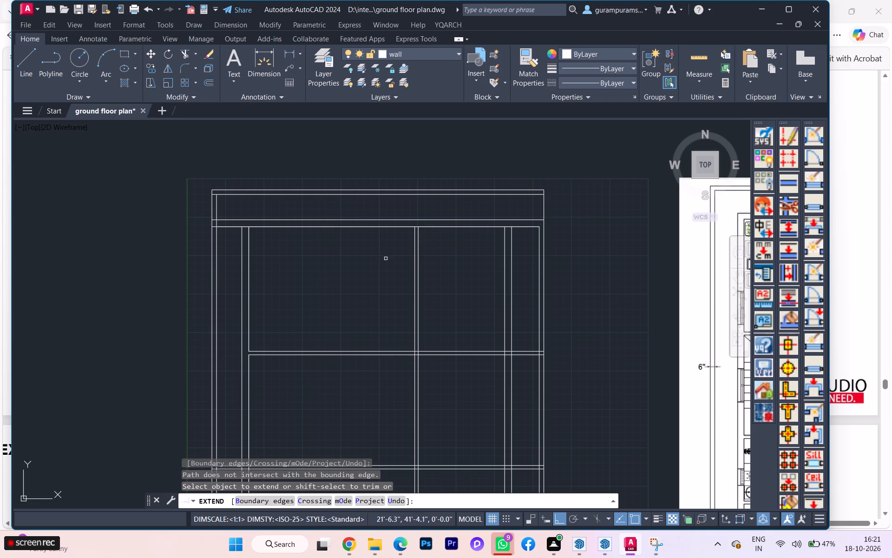
Extend the right house wall's outer line up through the house's top wall band to its upper line.
scroll(386, 259, down, 1)
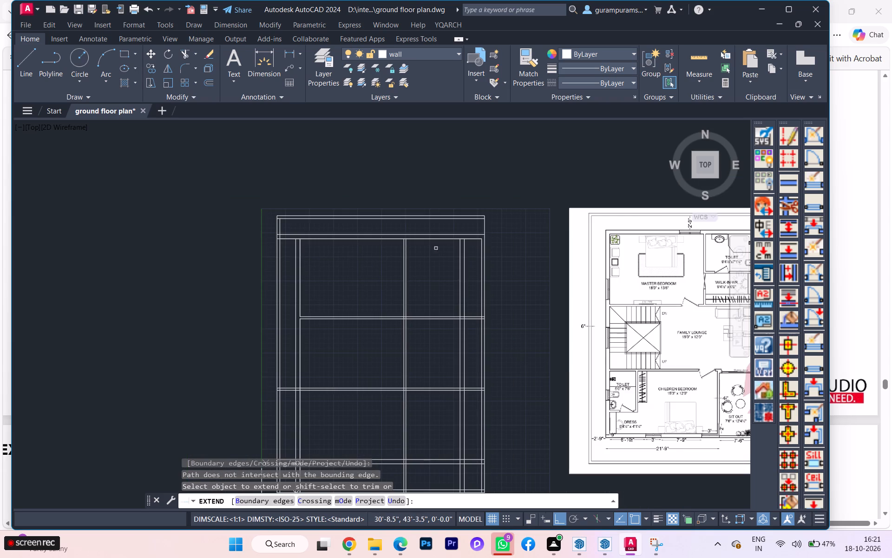
scroll(482, 243, up, 2)
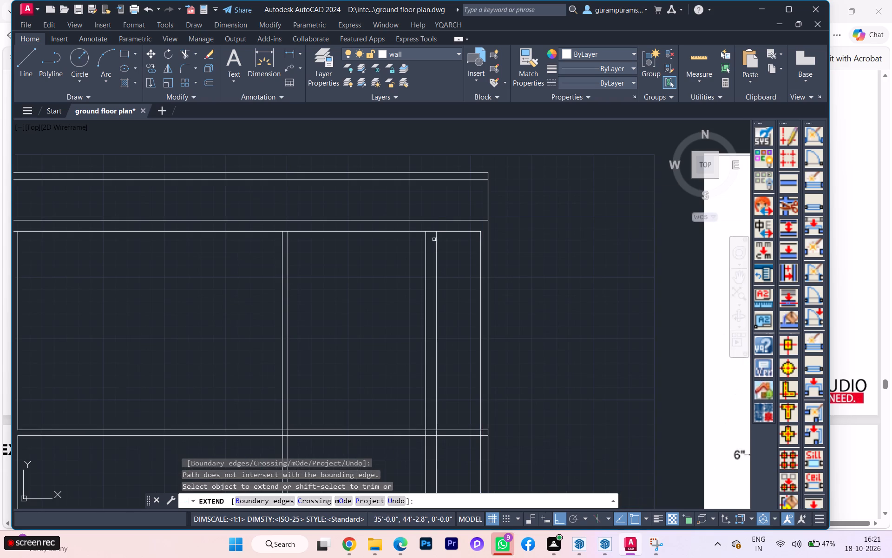
click(436, 234)
scroll(476, 231, down, 1)
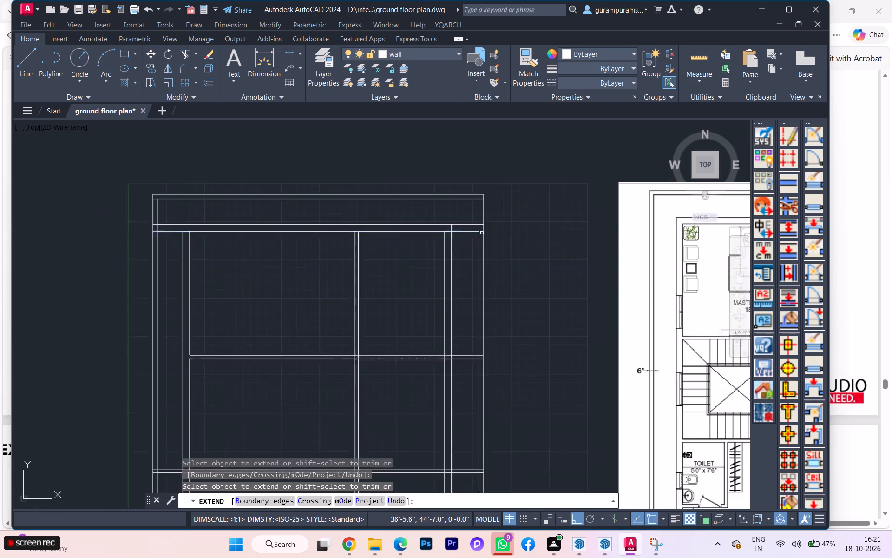
scroll(483, 233, down, 1)
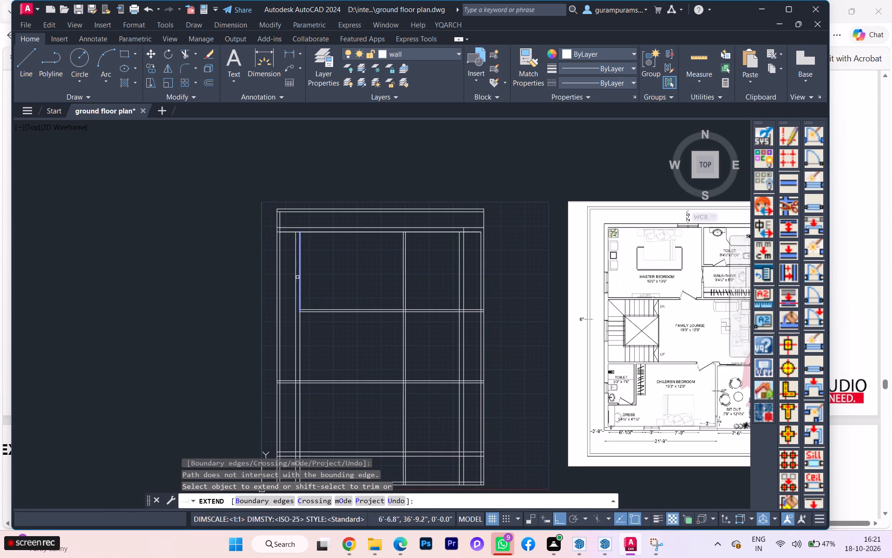
Extend the left house wall's outer line up through the house's top wall to its upper line.
scroll(282, 244, up, 2)
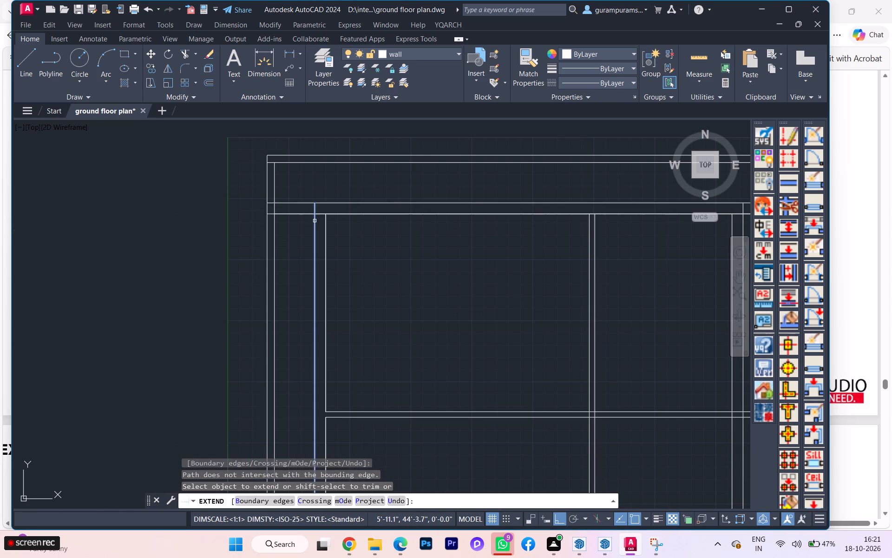
click(315, 220)
scroll(282, 253, down, 2)
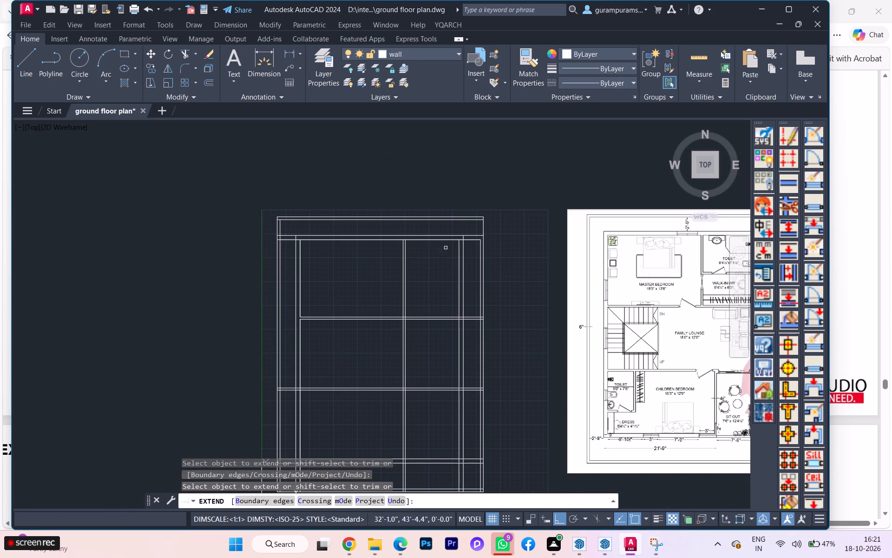
Extend the right outer wall's inner line up to the lower line of the outer top wall.
scroll(498, 239, up, 2)
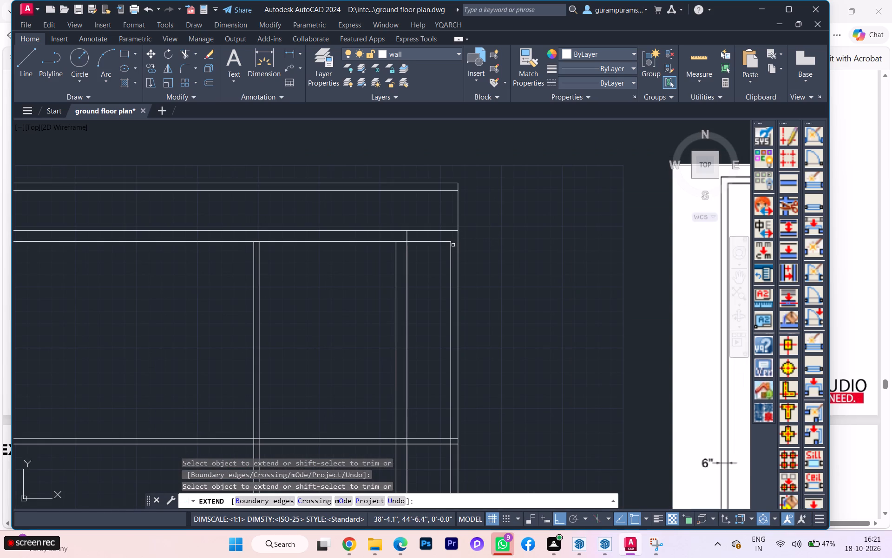
click(452, 247)
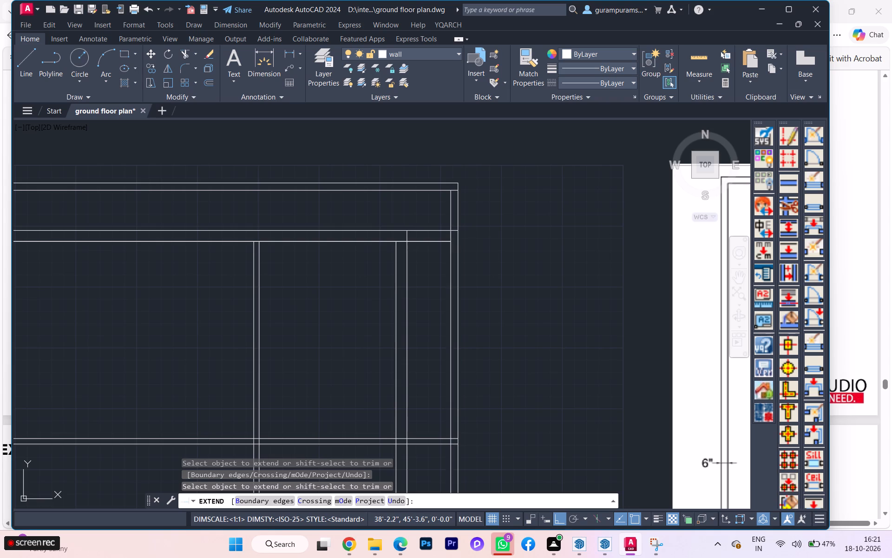
click(451, 234)
scroll(464, 219, down, 2)
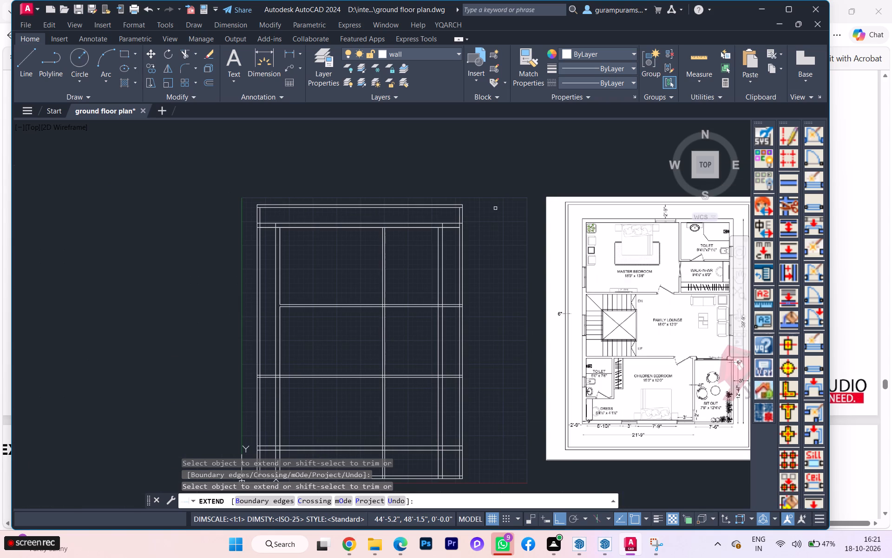
key(Escape)
Trim the overshooting inner line stub at the top-right corner of the outer wall.
text(tr)
key(Return)
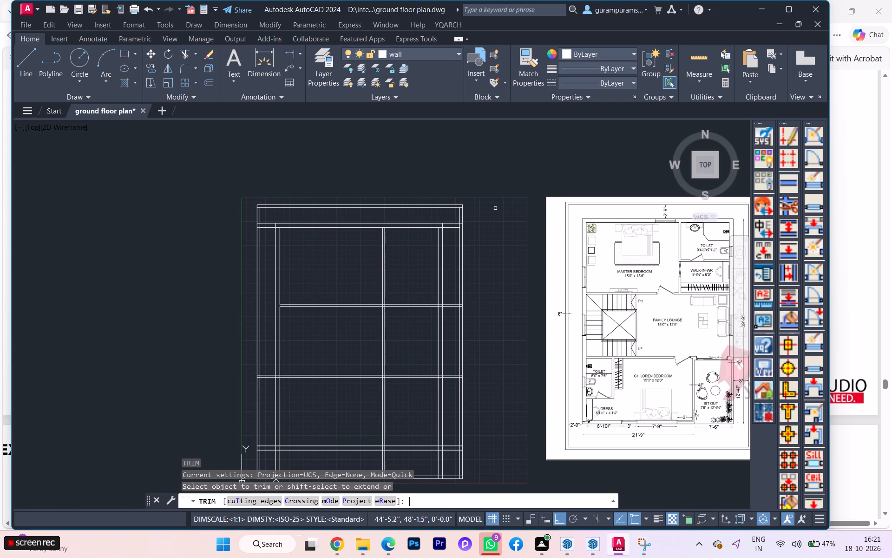
scroll(471, 209, up, 3)
scroll(428, 206, up, 2)
click(427, 202)
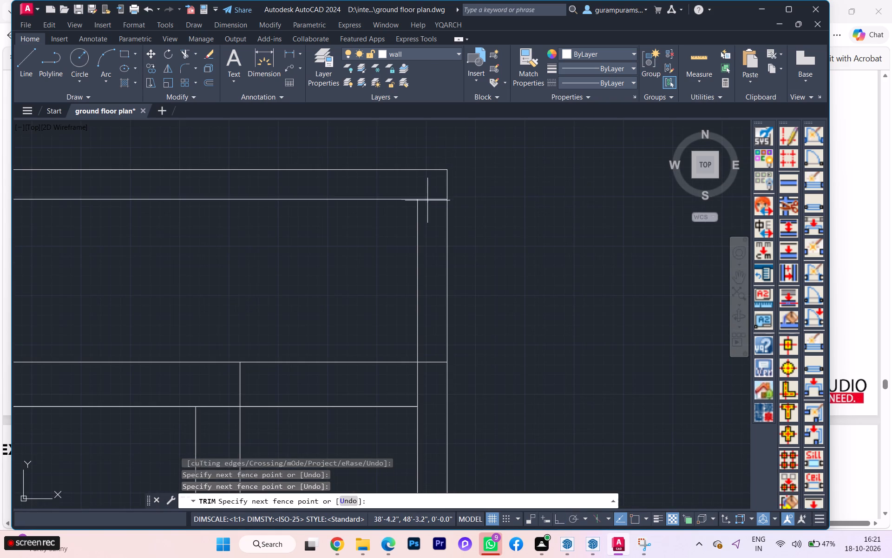
click(427, 190)
scroll(430, 252, up, 1)
scroll(430, 253, down, 2)
Trim the house's top wall lines past the right house wall and remove the stub inside that corner.
click(430, 309)
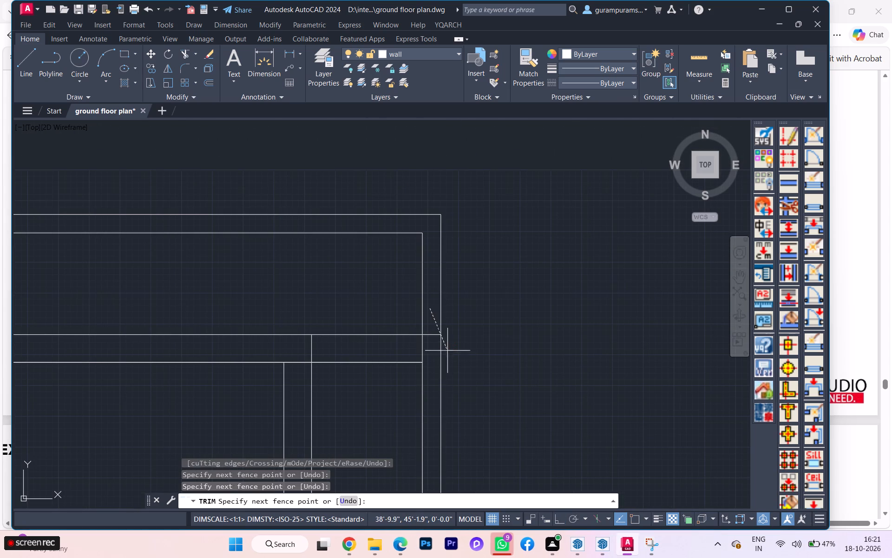
click(436, 350)
scroll(444, 293, down, 2)
scroll(444, 293, up, 1)
click(396, 300)
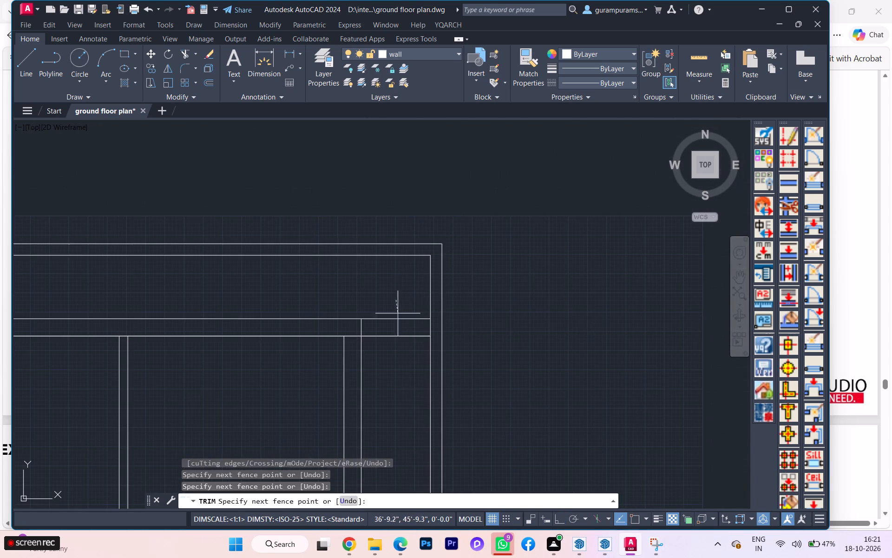
click(405, 353)
click(355, 335)
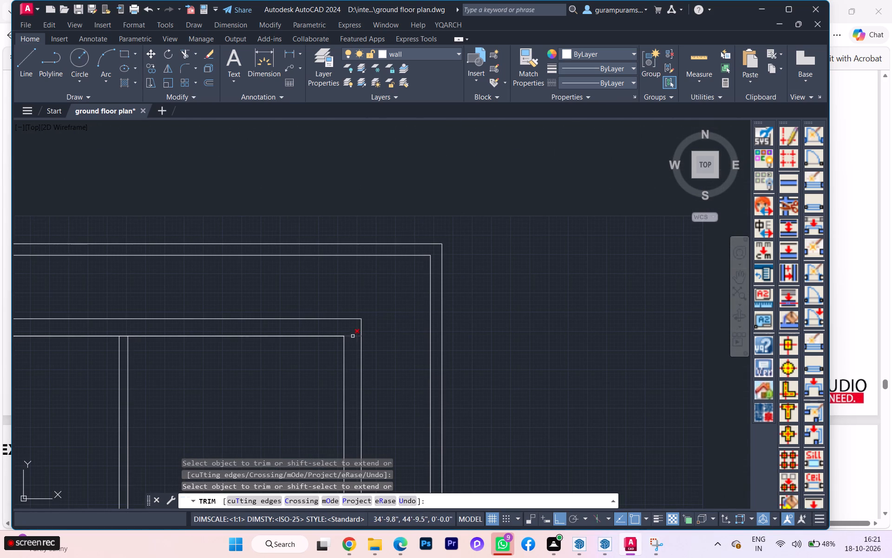
click(353, 337)
Trim the house top wall's lower line between the two vertical partition lines to open the junction.
scroll(490, 302, down, 2)
scroll(347, 320, up, 3)
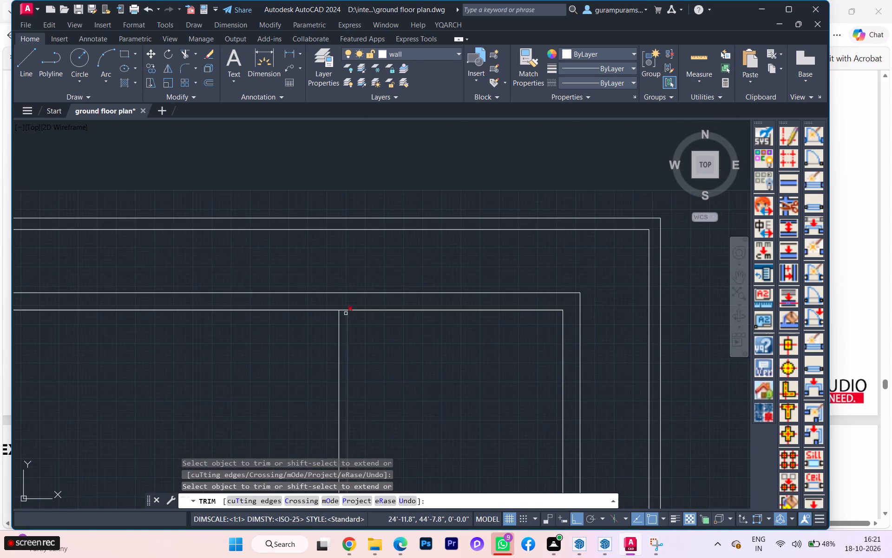
click(343, 309)
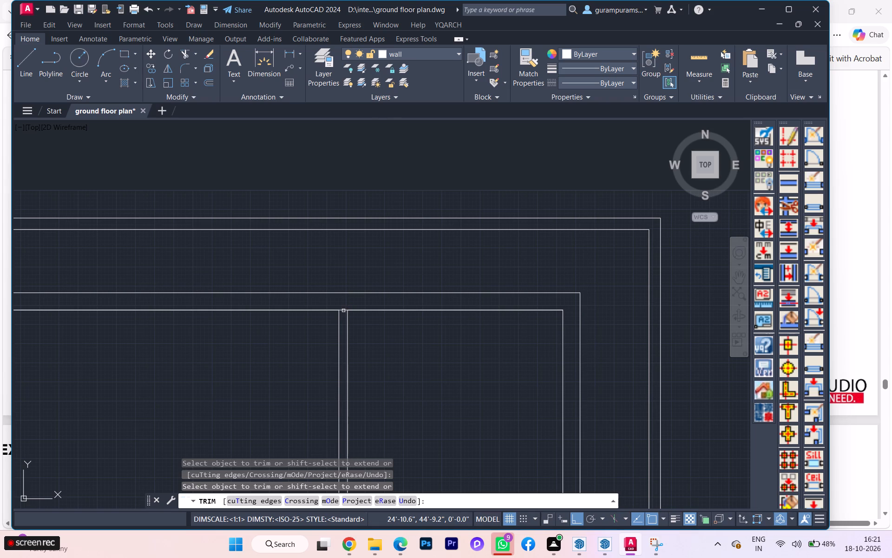
click(343, 311)
Trim the inner line stub at the top-left corner of the outer wall.
scroll(378, 307, down, 3)
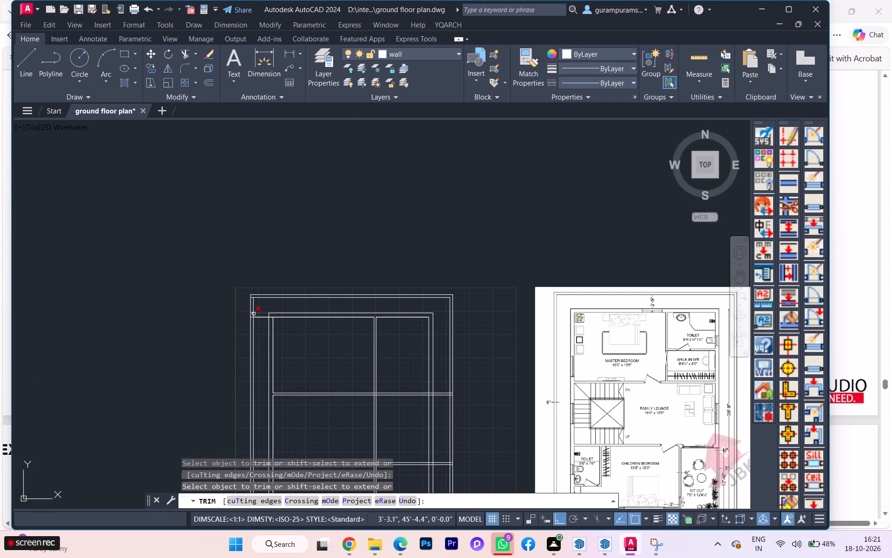
scroll(252, 311, up, 2)
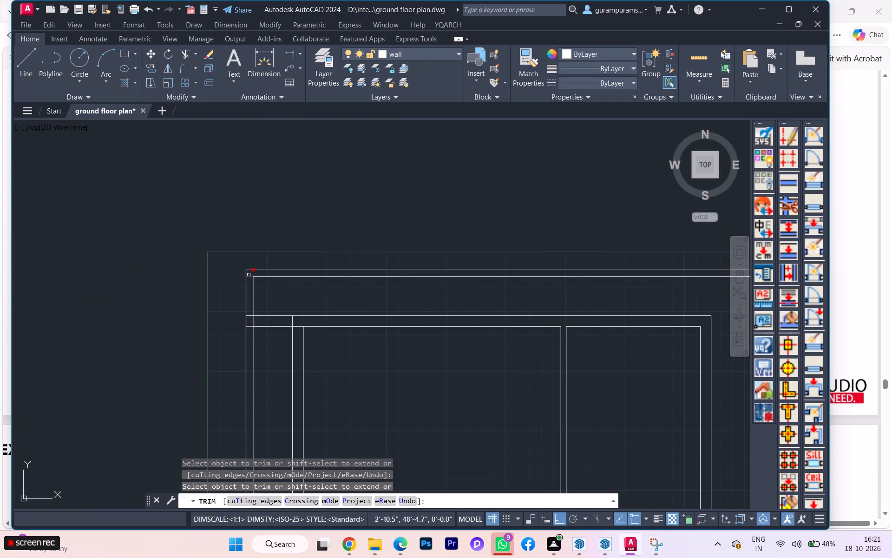
click(249, 275)
scroll(254, 321, down, 3)
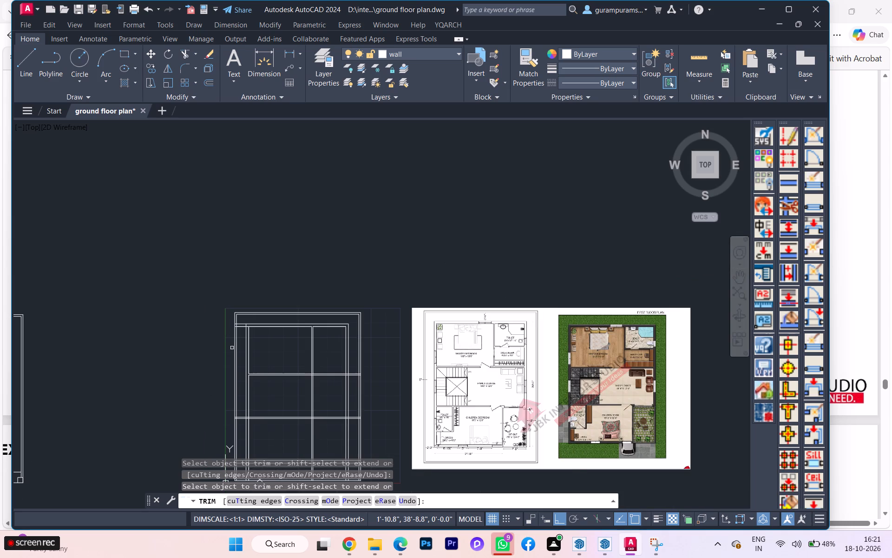
Trim the house's top wall lines left of the house and remove the stub inside its top-left corner.
scroll(235, 344, up, 2)
scroll(235, 343, down, 2)
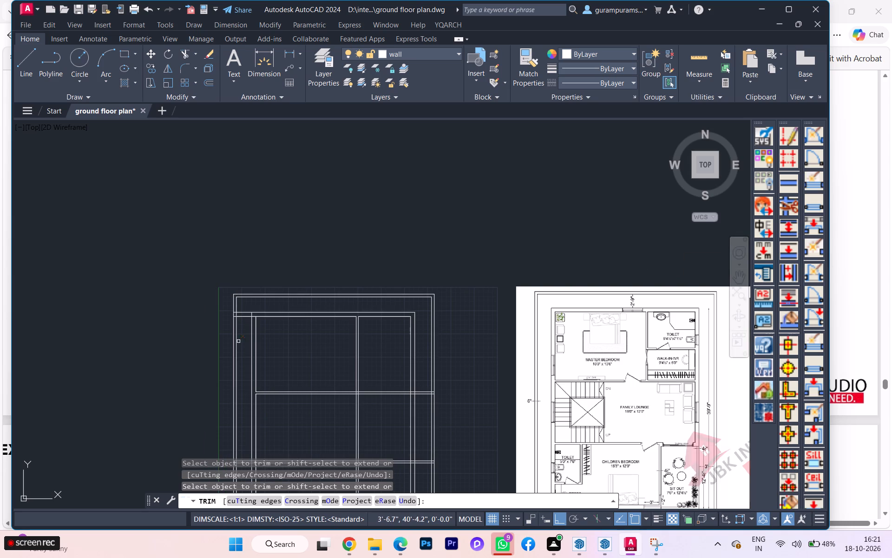
scroll(247, 313, up, 1)
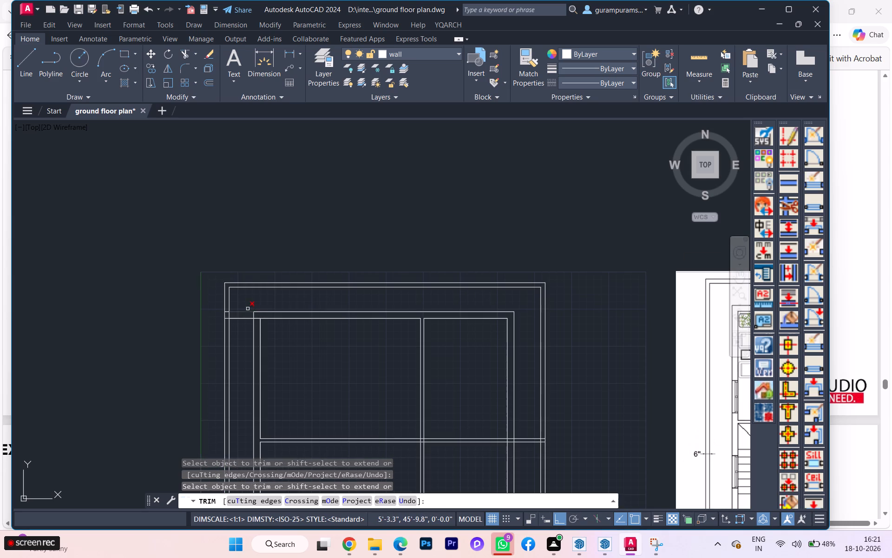
click(246, 295)
click(239, 325)
scroll(218, 304, up, 2)
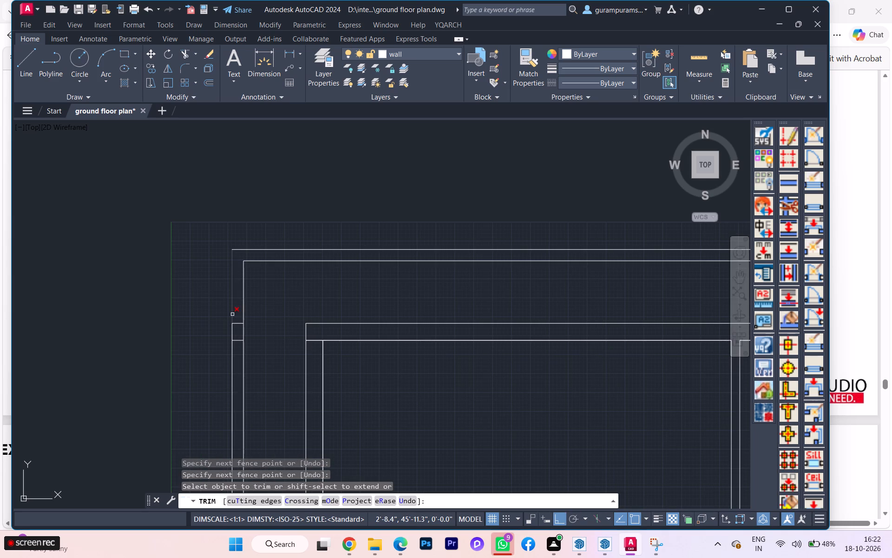
click(237, 323)
click(239, 341)
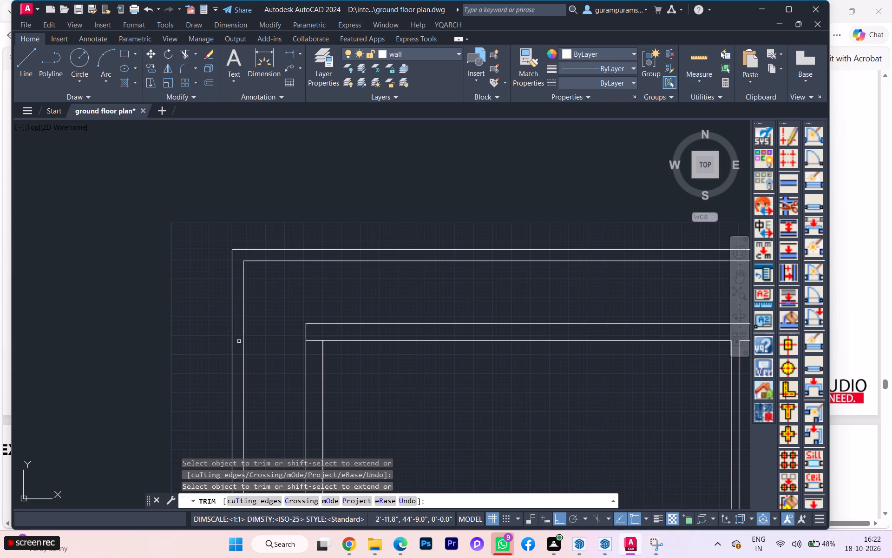
click(313, 341)
click(315, 340)
Trim the wall lines between the family lounge and children bedroom where they run left past the house wall and through the outer wall.
scroll(267, 327, down, 3)
scroll(373, 340, down, 1)
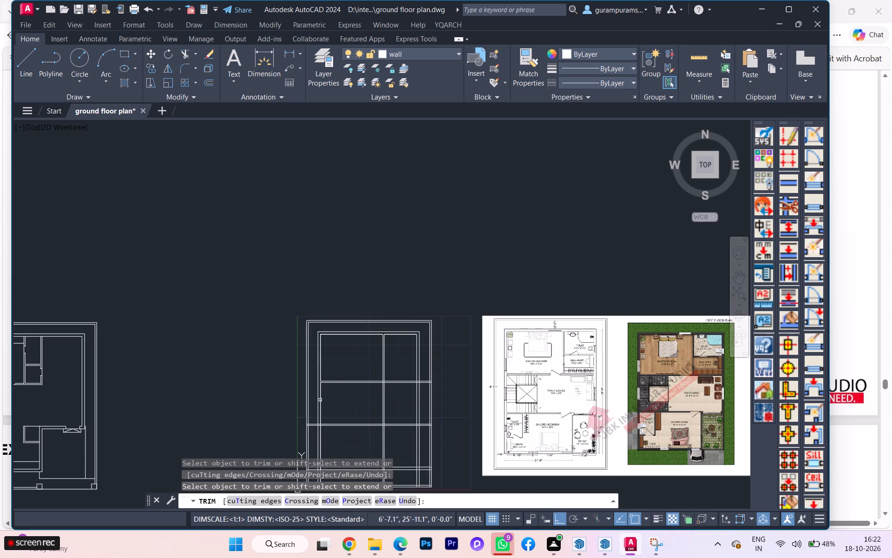
scroll(285, 409, up, 2)
scroll(333, 336, down, 2)
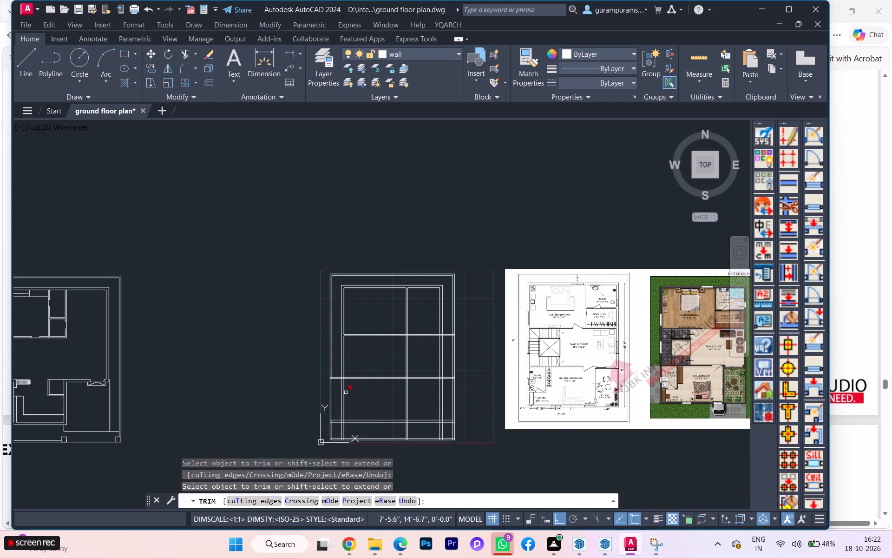
scroll(335, 397, up, 2)
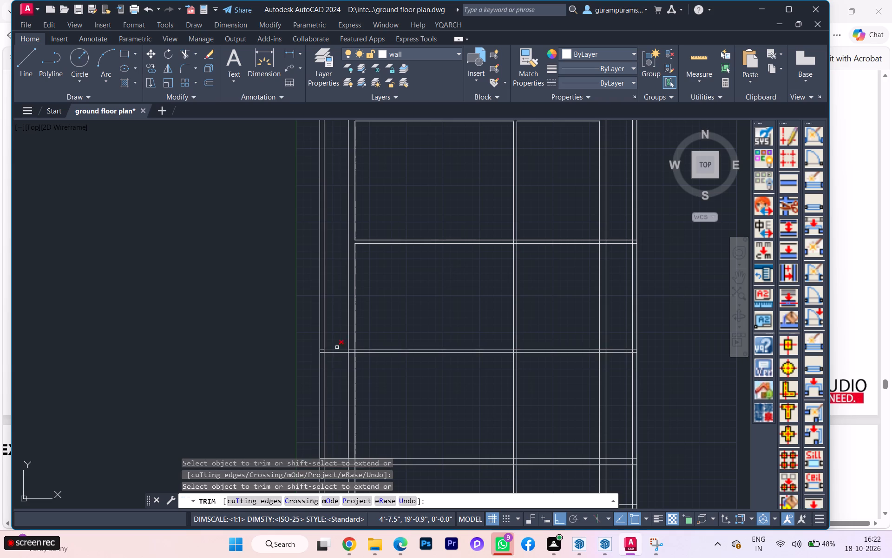
click(337, 347)
click(333, 360)
scroll(321, 349, up, 5)
click(321, 348)
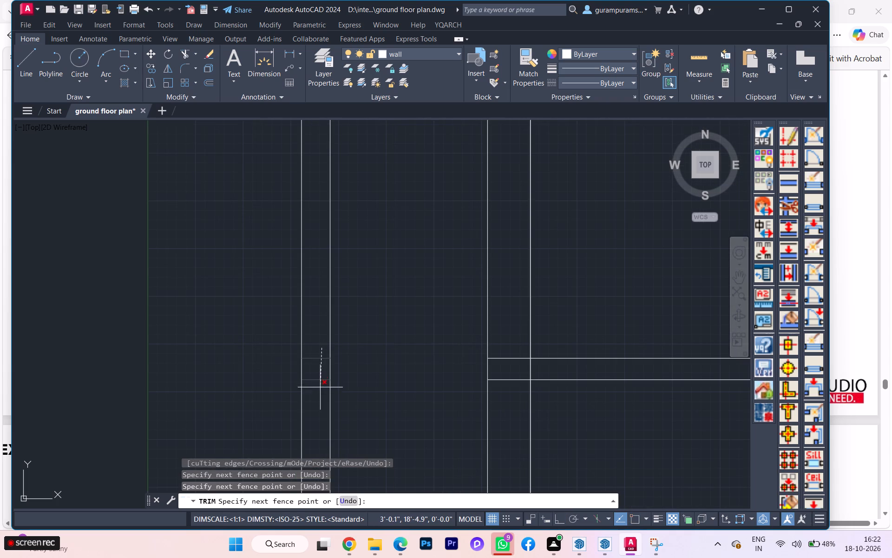
click(320, 388)
Clean the junction of the left house wall with the family lounge's lower wall by trimming the crossing line segments.
scroll(460, 379, down, 4)
scroll(460, 379, up, 1)
scroll(460, 379, down, 2)
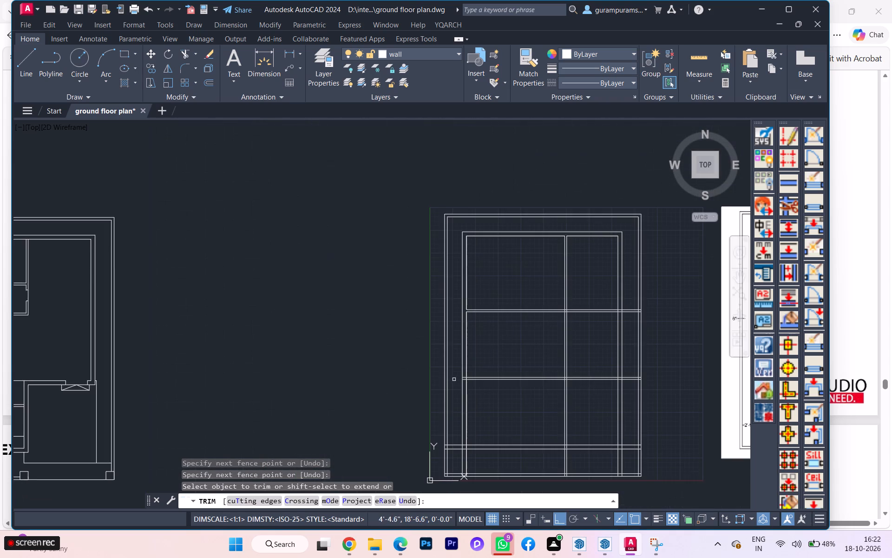
scroll(423, 379, down, 1)
scroll(659, 359, up, 2)
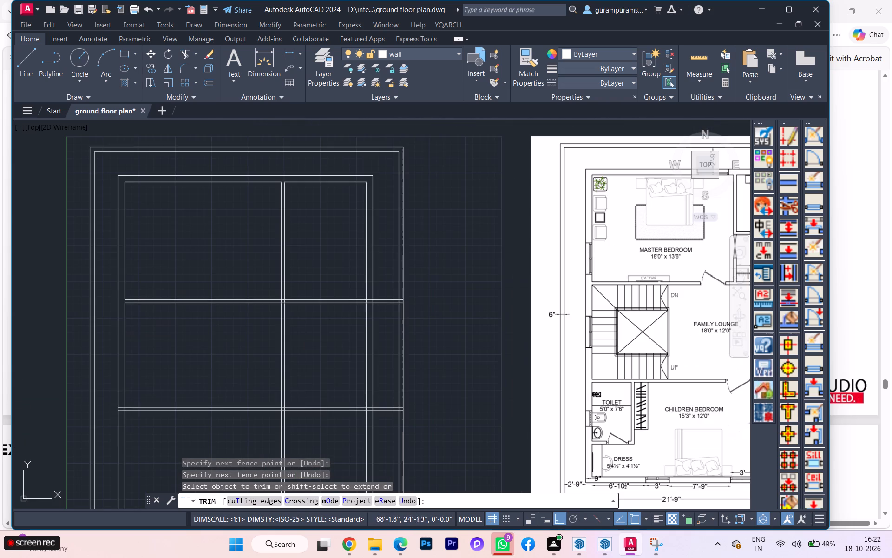
scroll(526, 361, down, 1)
scroll(277, 404, up, 3)
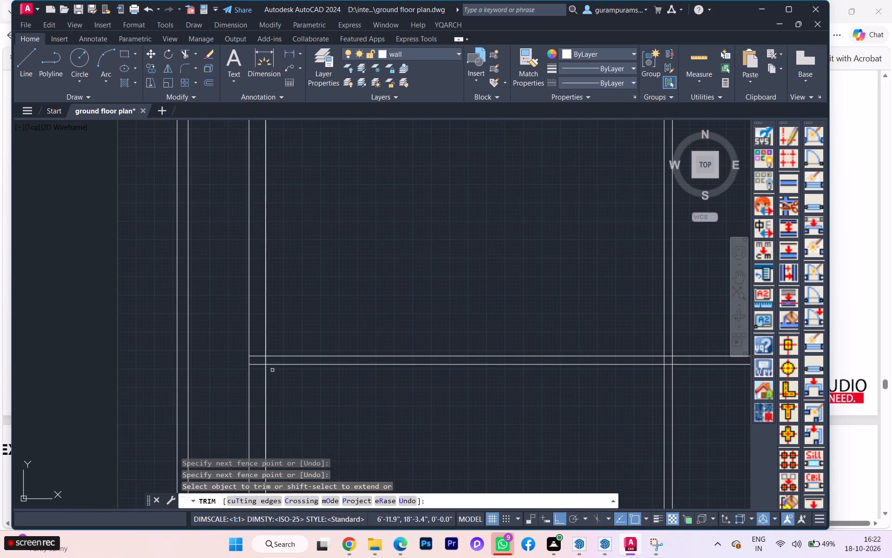
click(257, 352)
click(255, 369)
scroll(263, 364, up, 3)
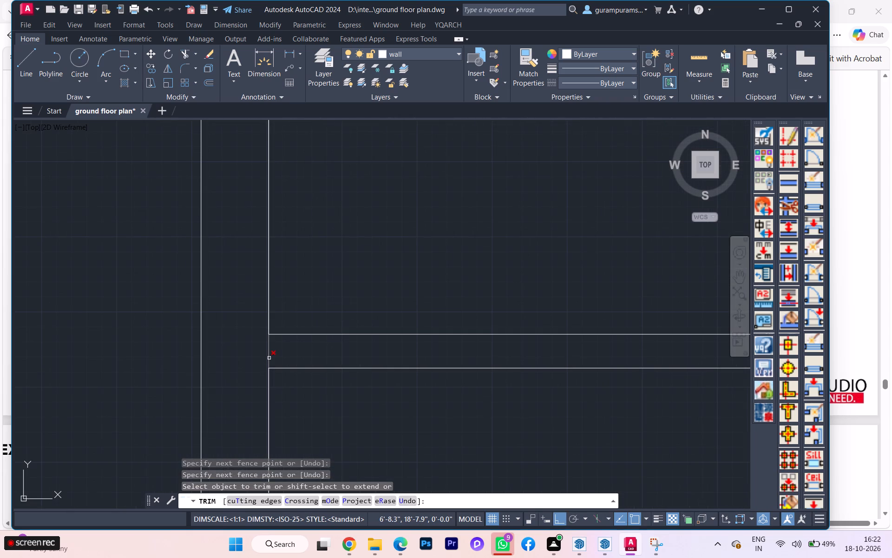
click(269, 358)
click(265, 351)
click(286, 352)
Trim both vertical partition lines out of the family lounge, between its upper and lower horizontal walls.
scroll(286, 352, down, 6)
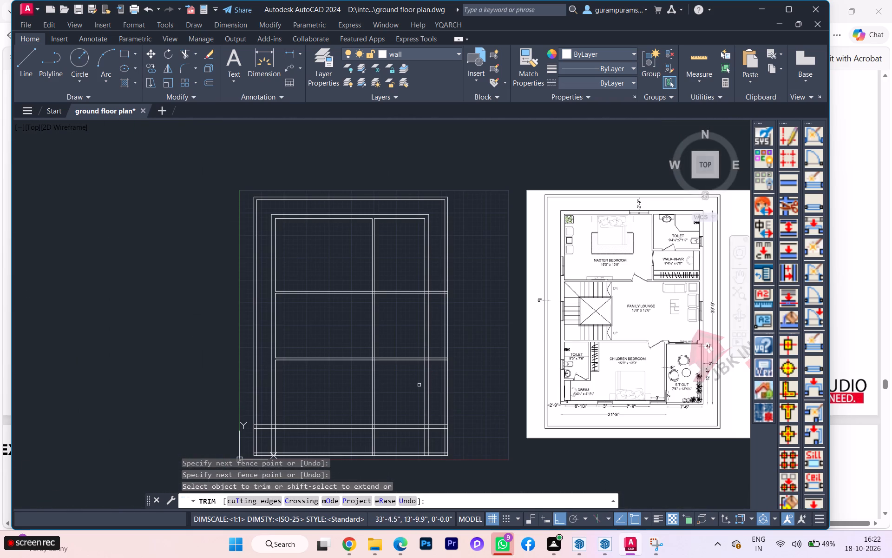
click(387, 319)
click(330, 315)
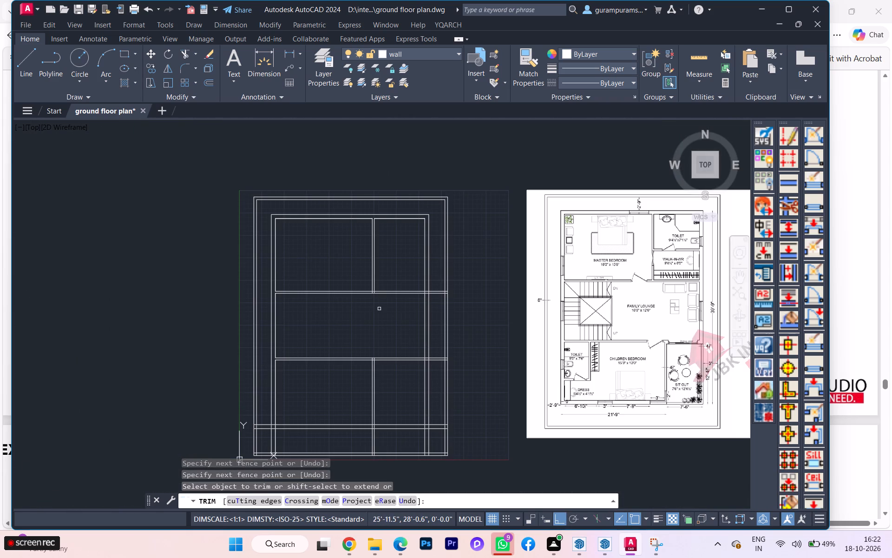
Trim the family lounge's upper and lower wall lines across the gap between the right house wall and the outer wall.
scroll(669, 283, down, 1)
scroll(674, 284, up, 1)
scroll(674, 284, down, 2)
scroll(674, 284, up, 1)
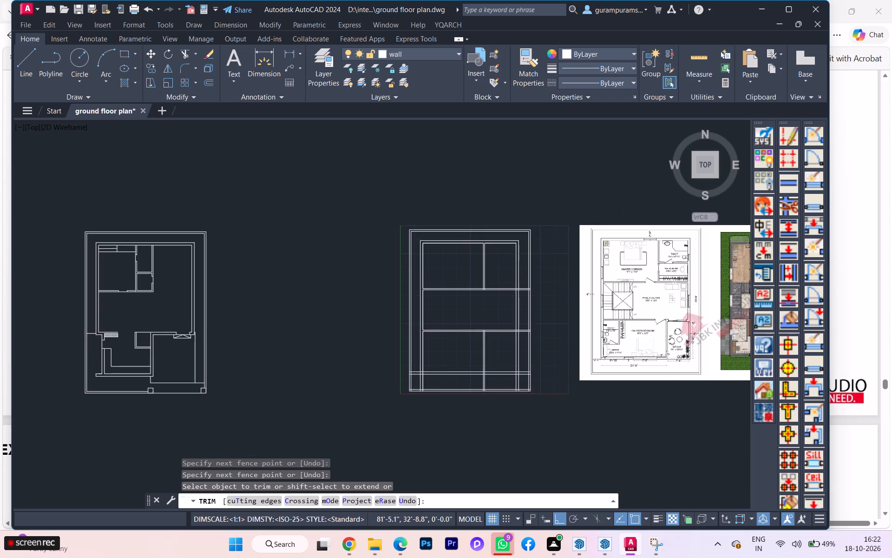
scroll(669, 285, up, 2)
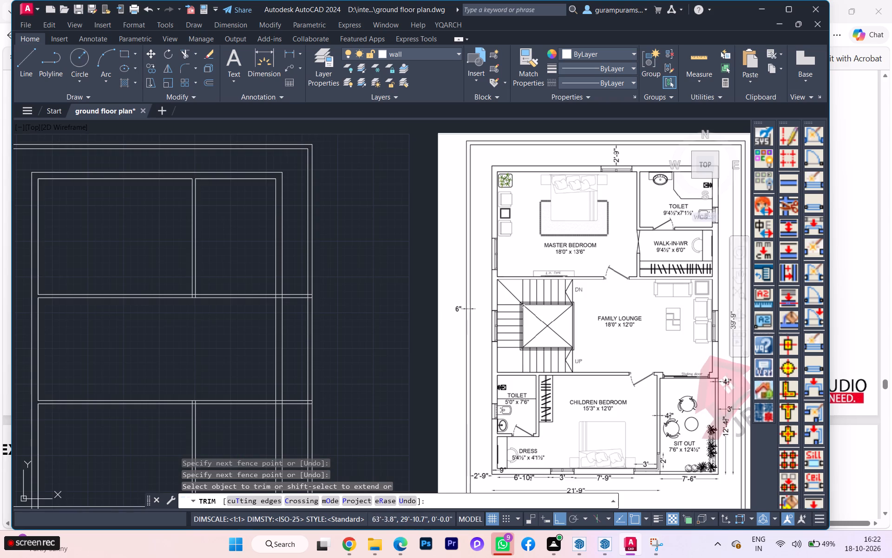
scroll(321, 312, down, 1)
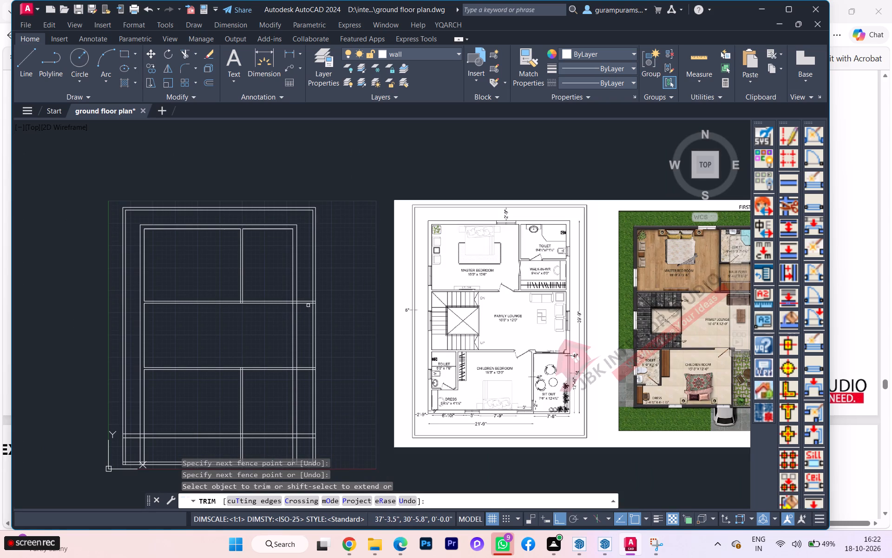
click(303, 292)
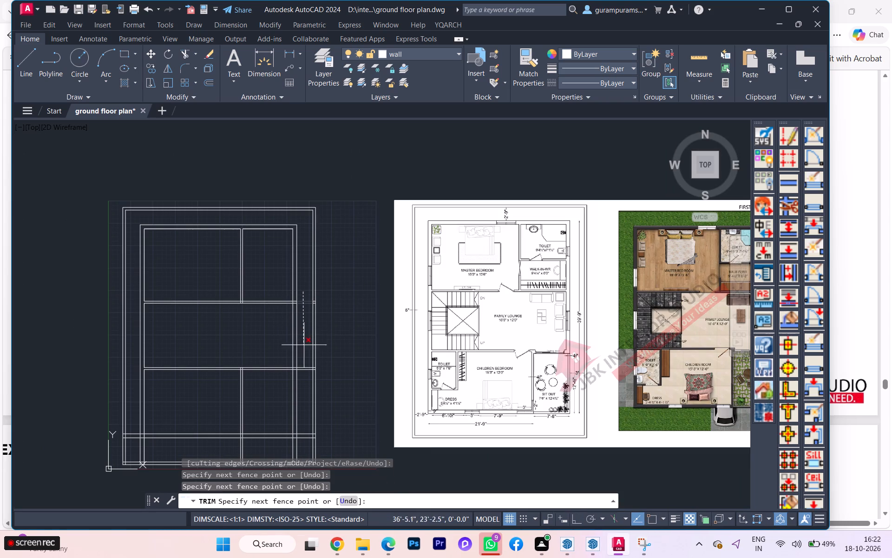
click(891, 367)
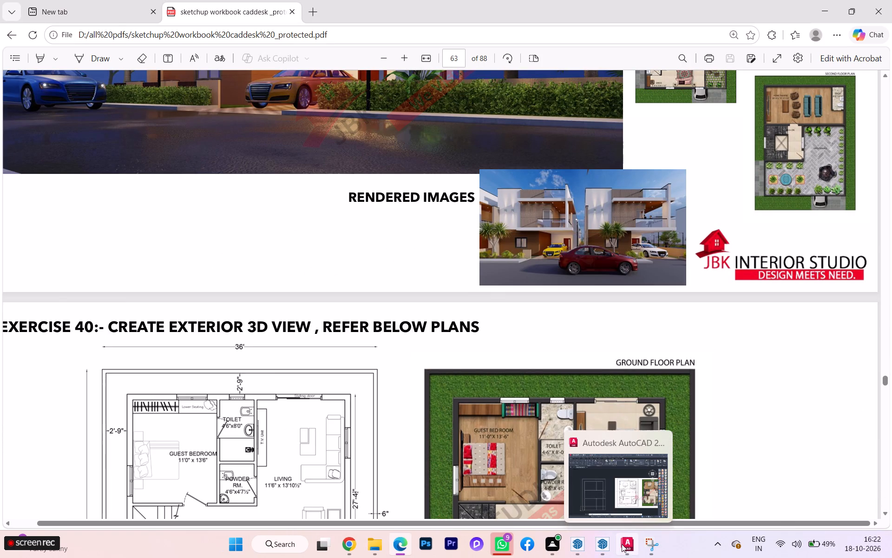
click(613, 501)
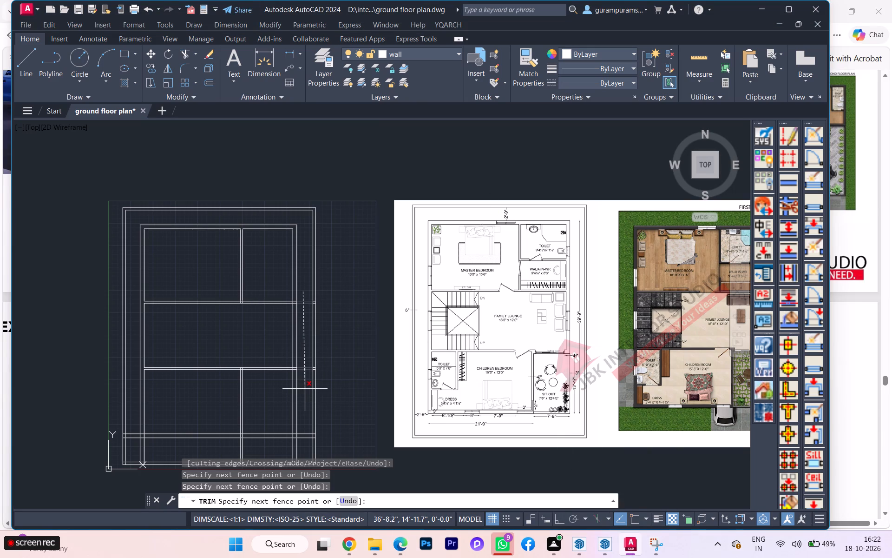
click(305, 389)
Remove the leftover stubs of the lounge's upper and lower walls inside the right outer wall by trimming them.
scroll(339, 295, up, 1)
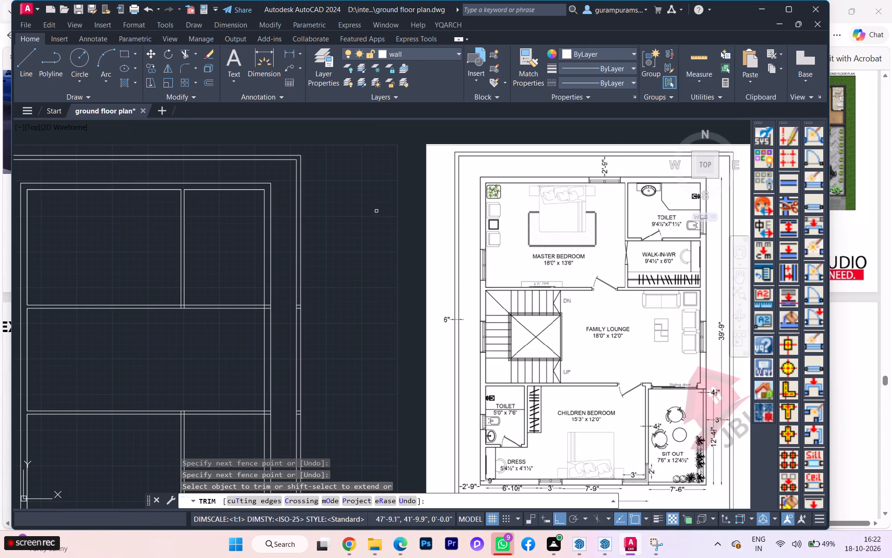
scroll(287, 330, up, 8)
click(230, 258)
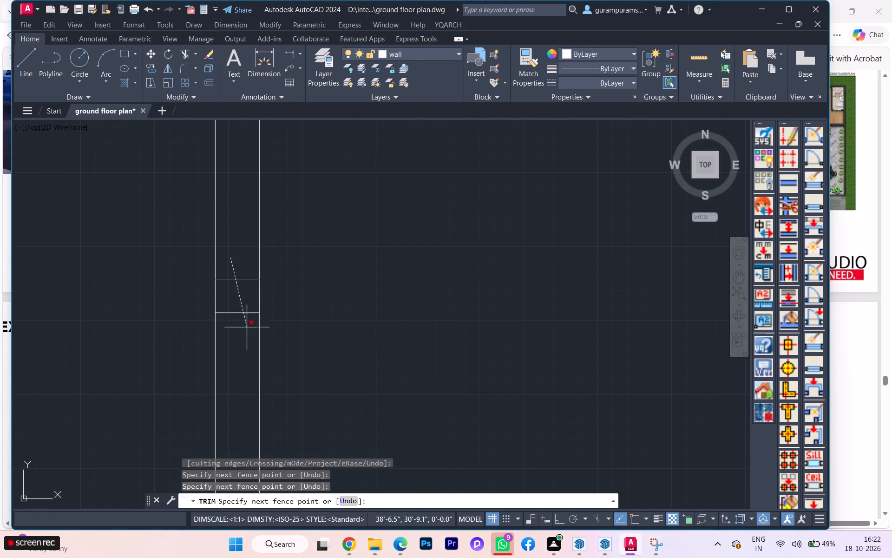
click(249, 340)
scroll(345, 220, down, 2)
scroll(345, 220, up, 1)
scroll(345, 220, down, 4)
scroll(355, 243, up, 2)
scroll(356, 246, down, 1)
scroll(341, 365, up, 3)
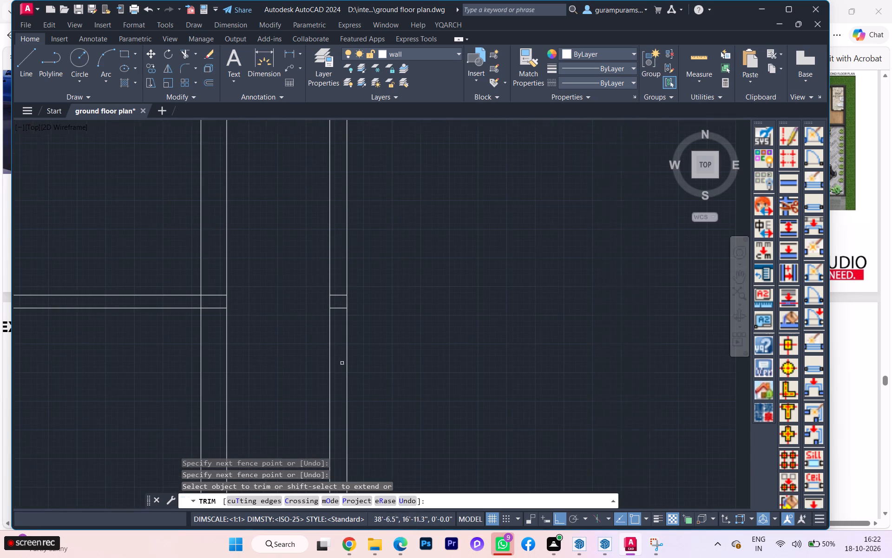
click(336, 278)
click(339, 317)
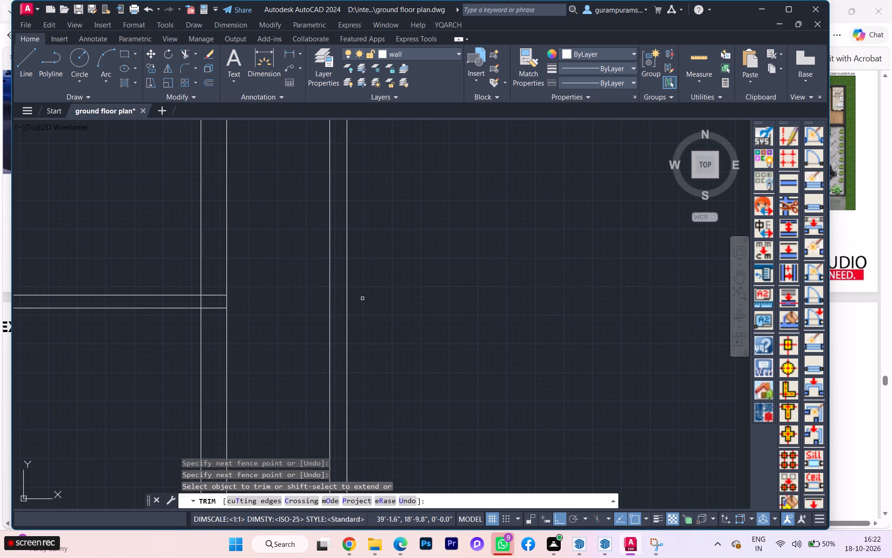
Trim the house's bottom wall lines across the gap between the right house wall and the outer wall.
scroll(364, 298, down, 4)
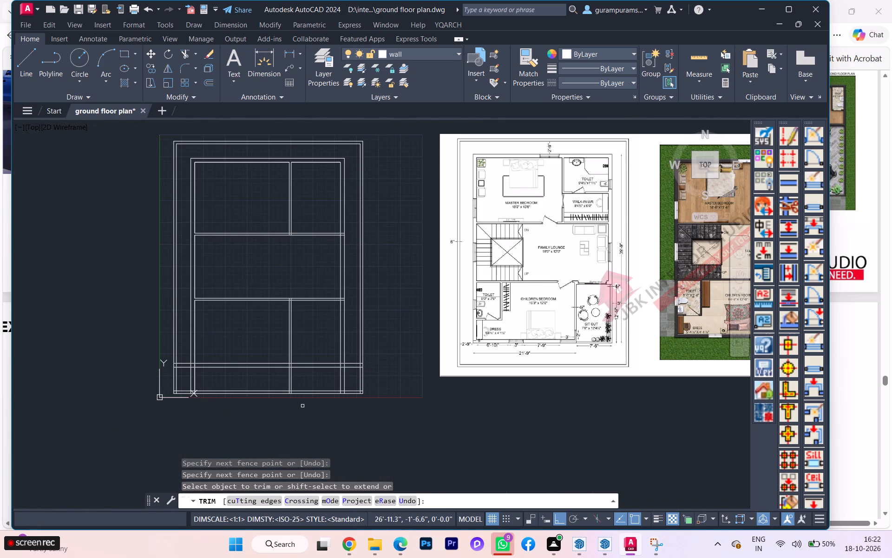
scroll(358, 348, up, 3)
scroll(302, 345, down, 1)
scroll(302, 345, up, 1)
scroll(302, 345, down, 1)
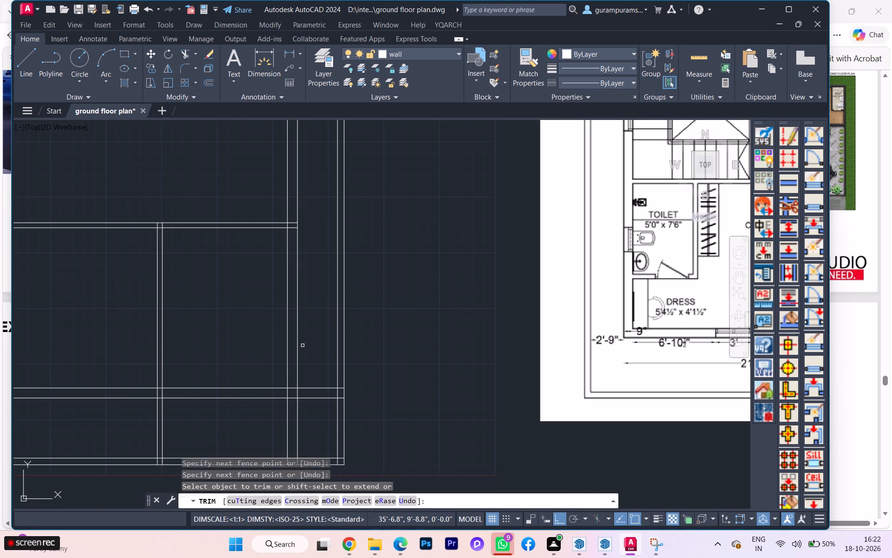
click(310, 340)
click(313, 406)
Trim the vertical house wall and partition lines across the gap between the house's bottom wall and the outer wall.
scroll(305, 301, down, 2)
scroll(245, 385, up, 1)
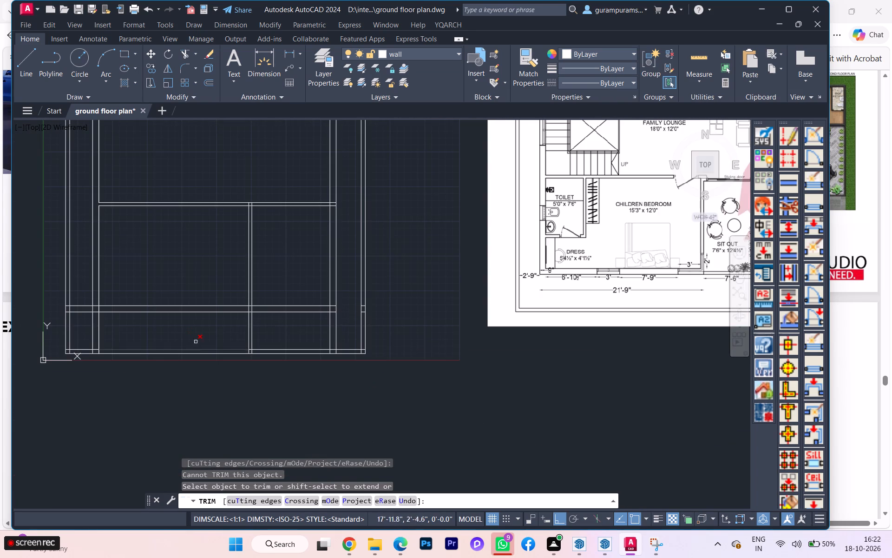
click(84, 325)
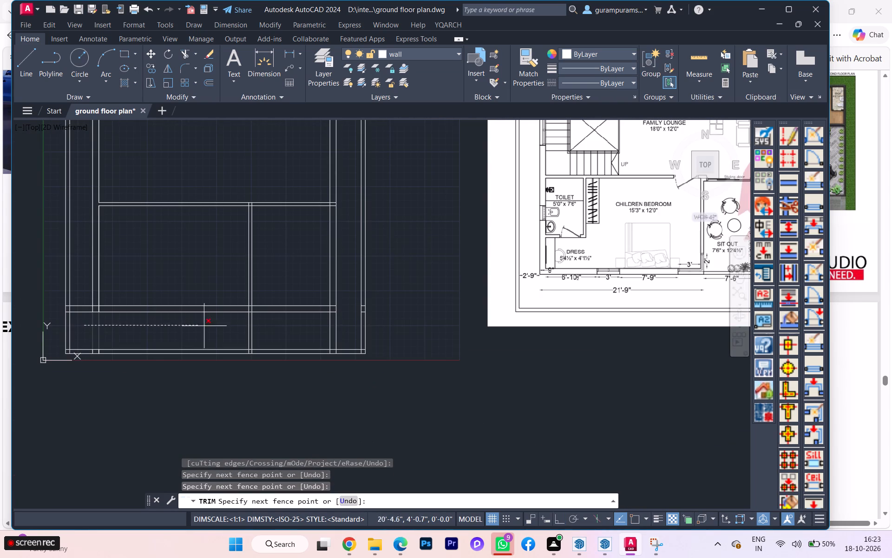
click(340, 325)
Trim the stubs of the partition and the right house wall out of the bottom outer wall.
scroll(337, 328, up, 2)
scroll(91, 393, up, 3)
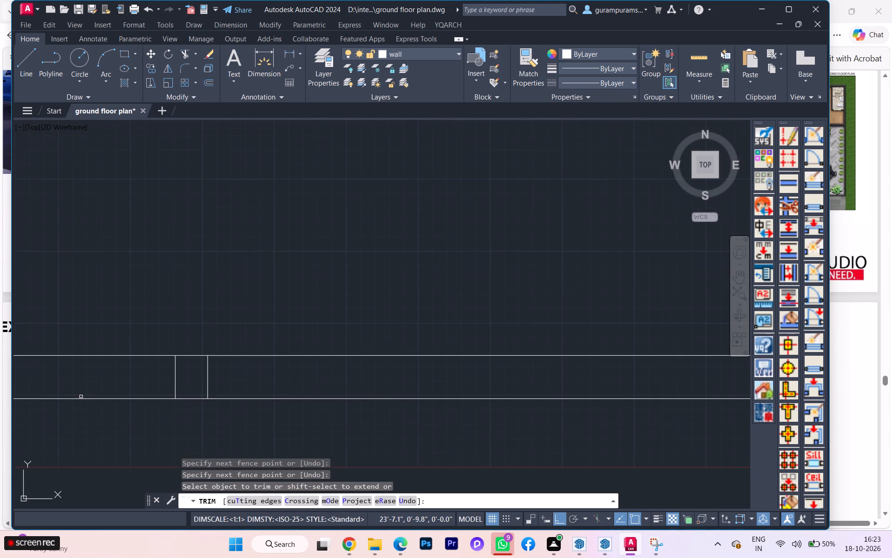
click(99, 379)
click(289, 375)
scroll(278, 370, down, 4)
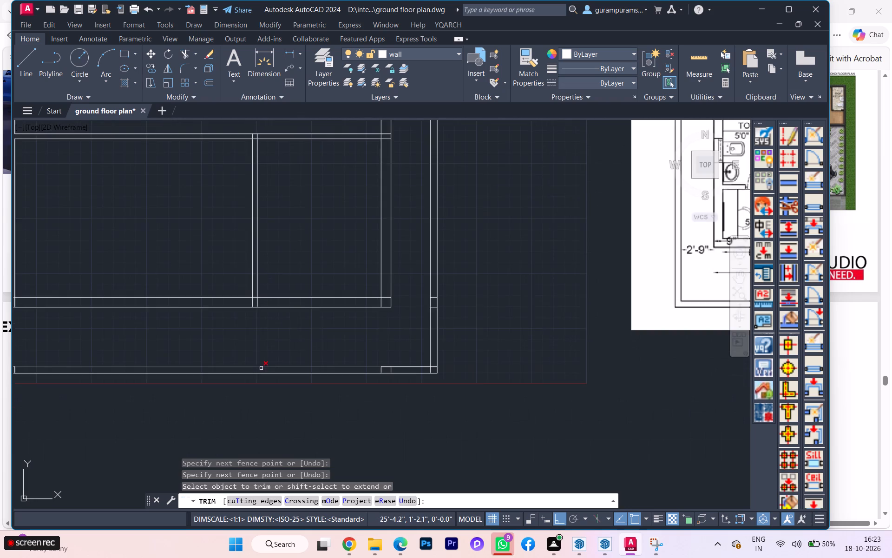
scroll(348, 371, up, 4)
click(382, 370)
click(597, 367)
scroll(215, 372, down, 2)
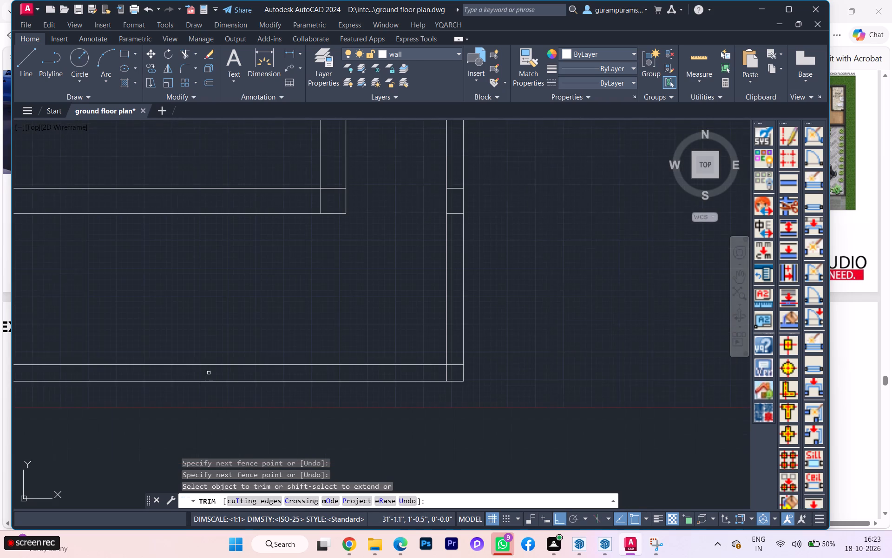
Trim the house's bottom wall lines across the gap between the left house wall and the outer wall.
scroll(400, 375, down, 2)
scroll(452, 371, up, 3)
scroll(286, 367, down, 2)
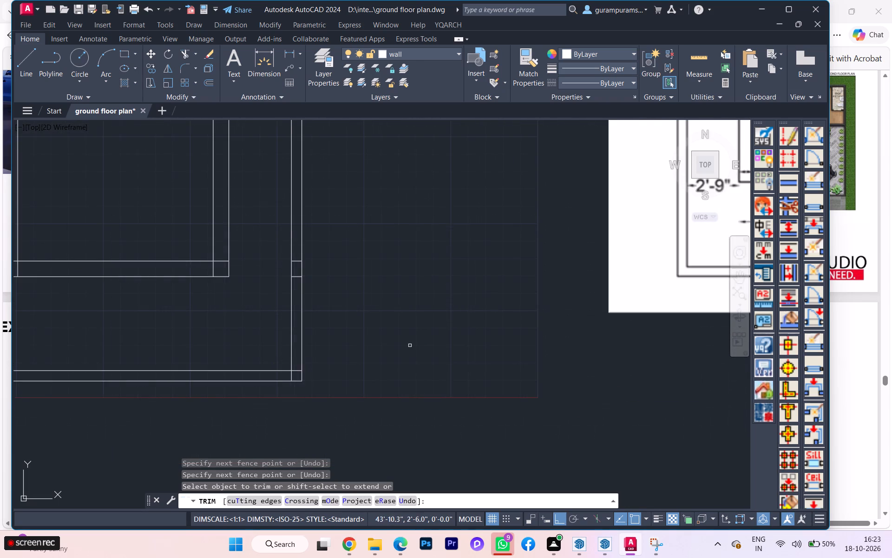
scroll(411, 345, down, 1)
scroll(289, 321, down, 1)
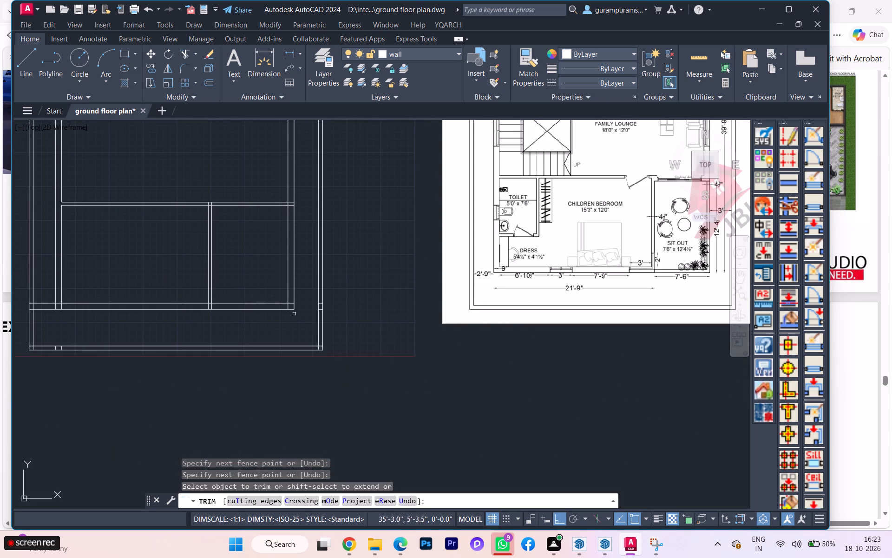
scroll(379, 305, down, 1)
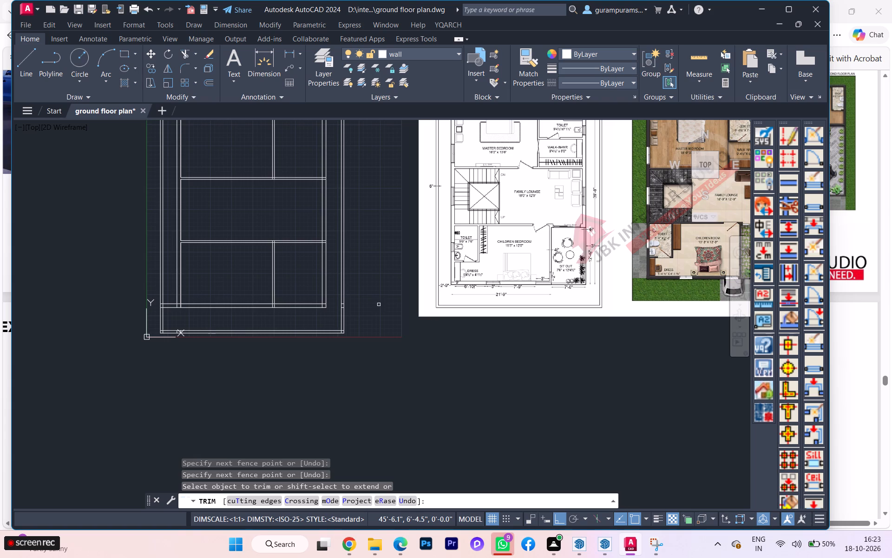
scroll(287, 303, up, 1)
scroll(287, 303, down, 1)
scroll(287, 303, up, 1)
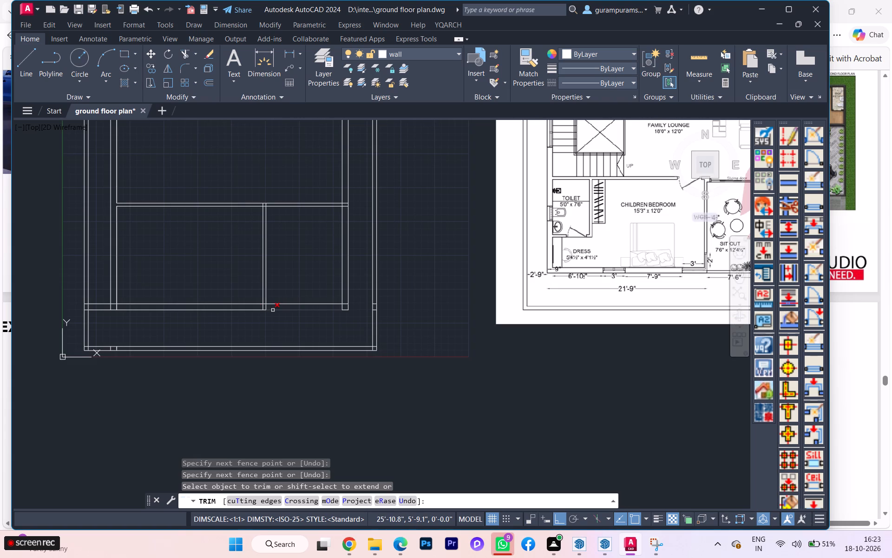
scroll(72, 310, up, 2)
click(142, 281)
click(161, 329)
Trim the two stubs of the house's bottom wall out of the left outer wall.
scroll(115, 305, up, 4)
scroll(114, 306, down, 1)
scroll(114, 306, up, 1)
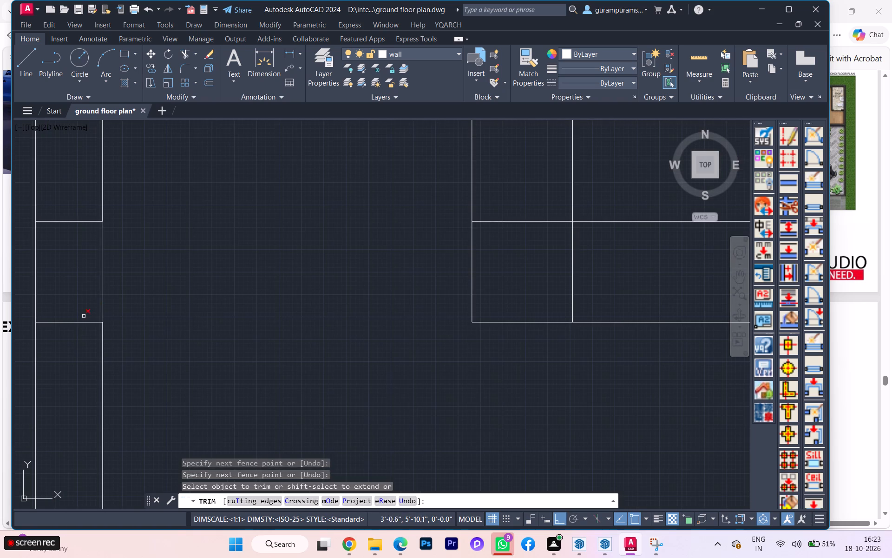
click(81, 319)
click(77, 323)
click(77, 216)
click(69, 243)
Clean the outer wall's bottom-left corner by trimming the inner lines that overrun it.
scroll(178, 244, down, 1)
scroll(182, 245, up, 1)
scroll(193, 246, down, 4)
scroll(213, 278, down, 2)
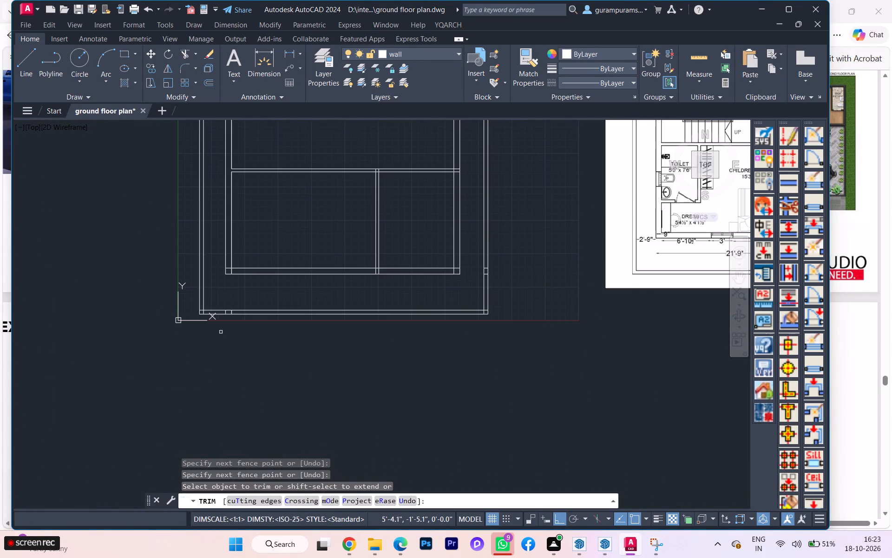
scroll(221, 334, up, 3)
scroll(139, 252, up, 3)
click(132, 173)
click(131, 211)
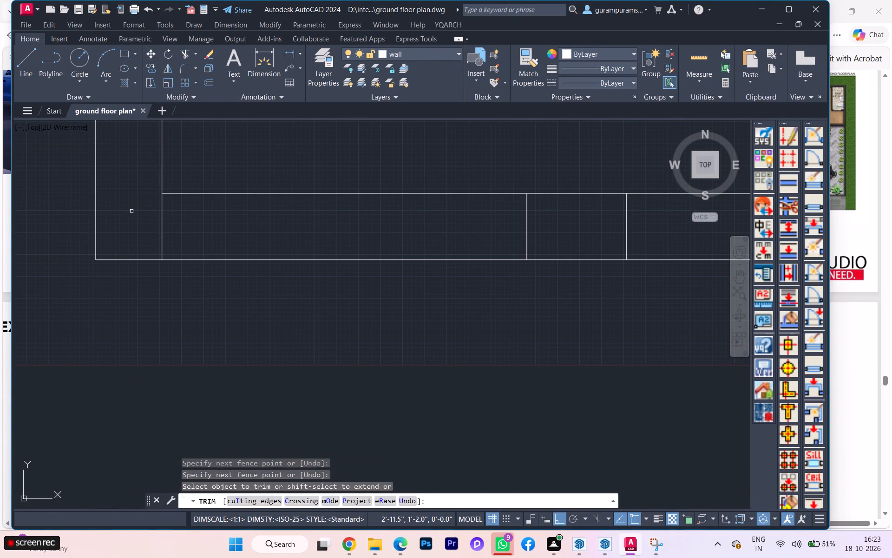
click(136, 222)
click(231, 222)
Trim the two stubs of the left house wall out of the bottom outer wall.
scroll(108, 253, down, 4)
scroll(108, 326, down, 2)
scroll(117, 306, up, 3)
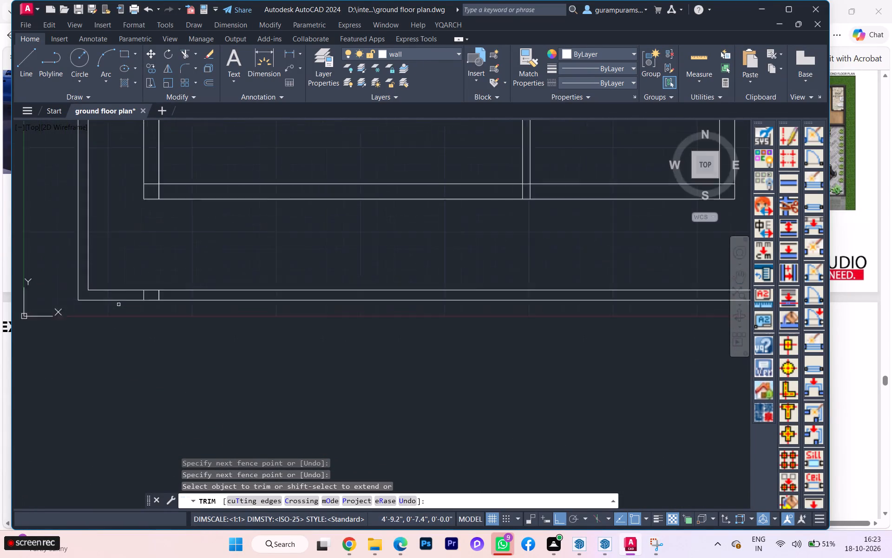
scroll(122, 303, up, 6)
click(259, 248)
click(613, 252)
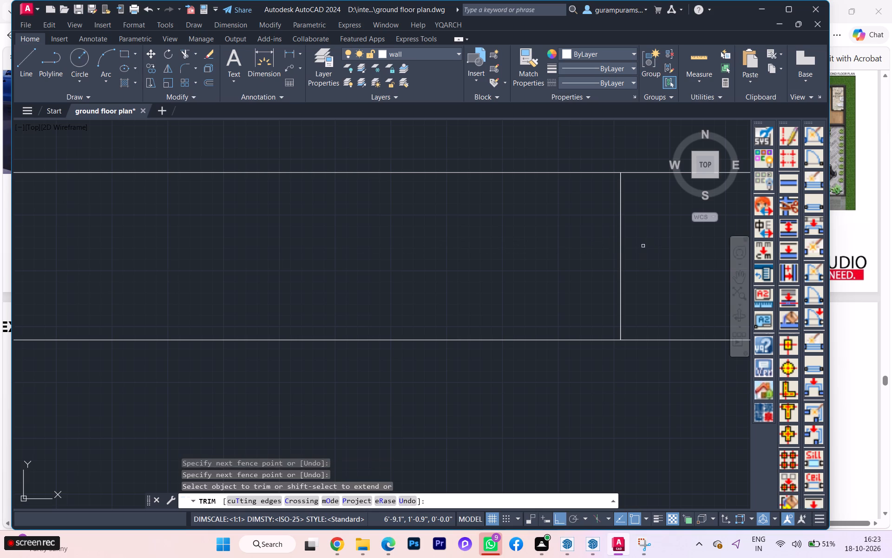
click(644, 246)
click(556, 250)
Clean the house's bottom-left corner by trimming the inner horizontal and vertical wall lines that overrun it.
scroll(438, 253, down, 5)
scroll(328, 290, up, 2)
scroll(328, 292, down, 1)
scroll(299, 337, down, 3)
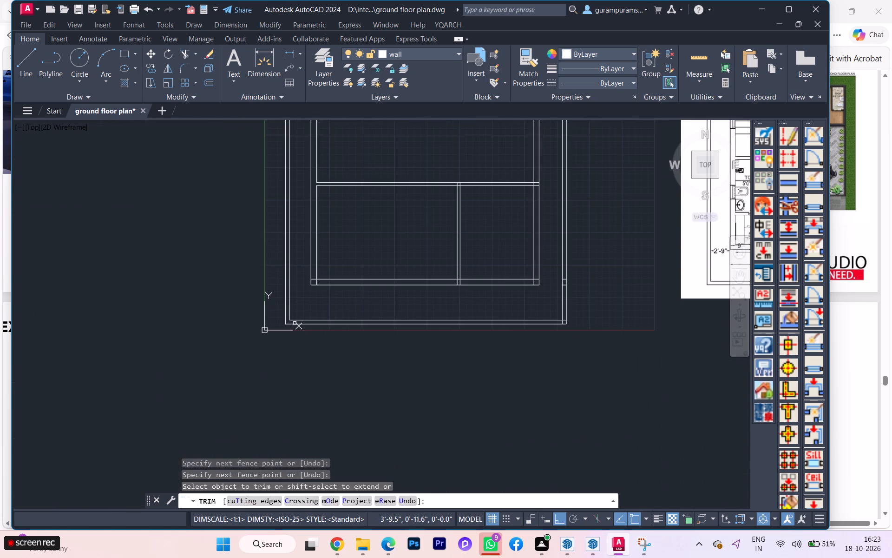
scroll(289, 317, down, 2)
scroll(469, 290, up, 2)
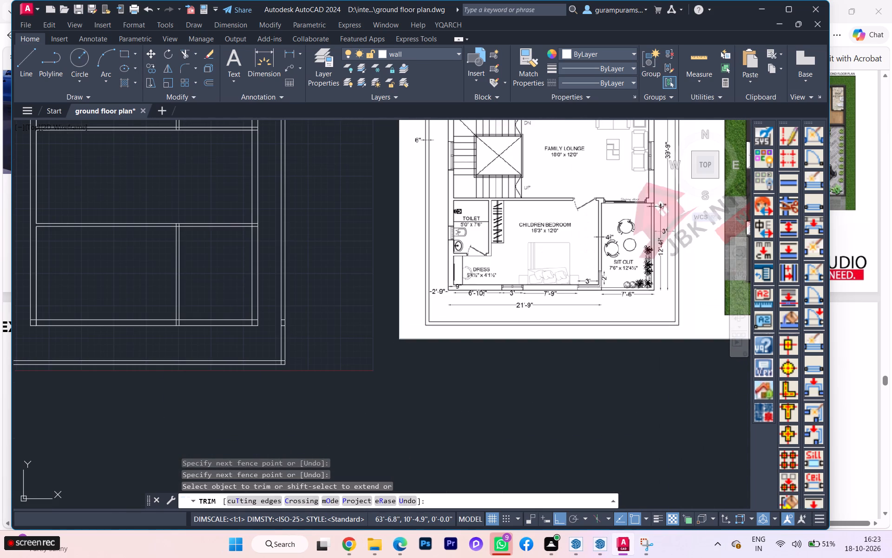
scroll(493, 290, up, 1)
scroll(498, 292, down, 1)
scroll(240, 302, down, 2)
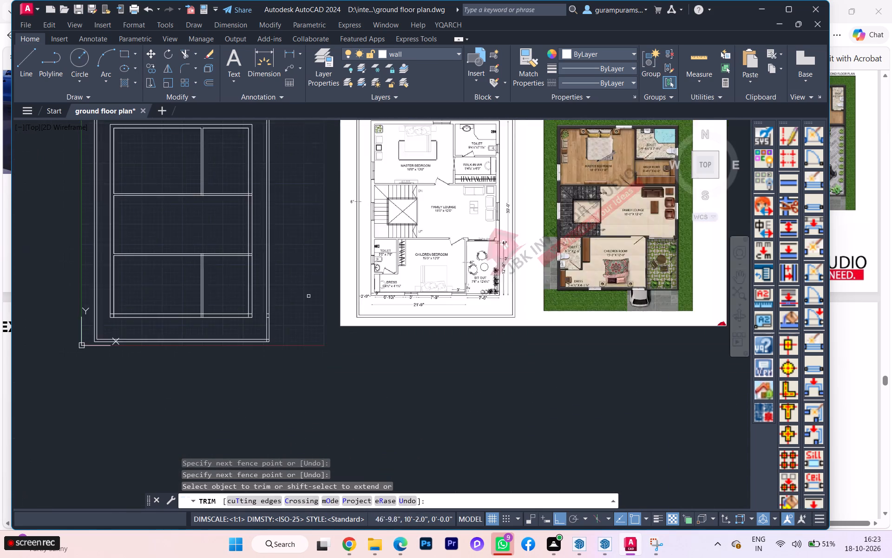
scroll(221, 301, up, 3)
scroll(166, 314, up, 2)
click(143, 298)
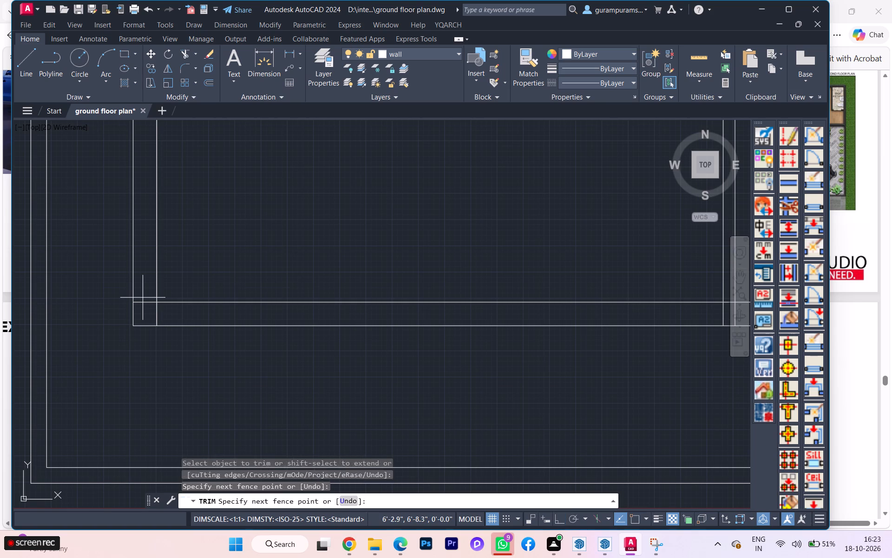
click(146, 310)
click(148, 313)
click(176, 312)
Examine the toilet, dress, children bedroom and sit-out layout on the first floor reference against the drawn walls.
scroll(170, 324, down, 3)
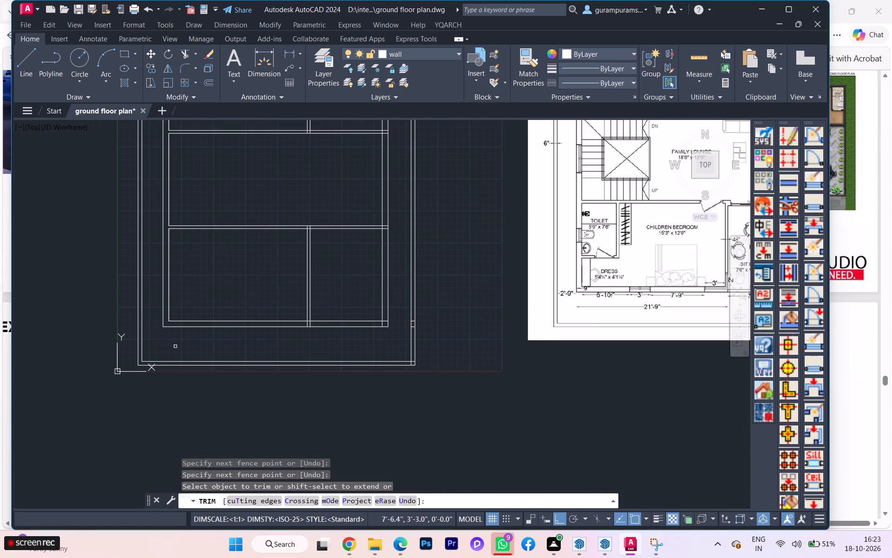
scroll(175, 346, down, 1)
scroll(453, 283, up, 3)
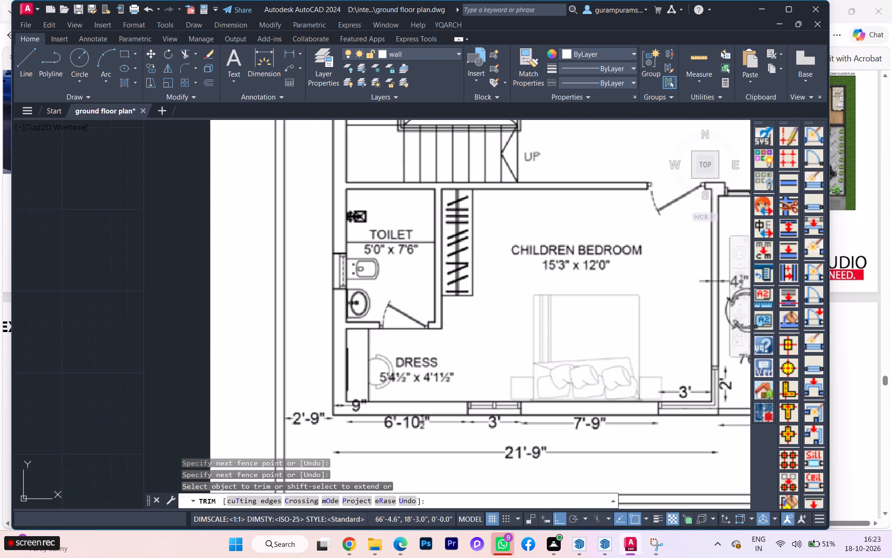
scroll(485, 262, down, 1)
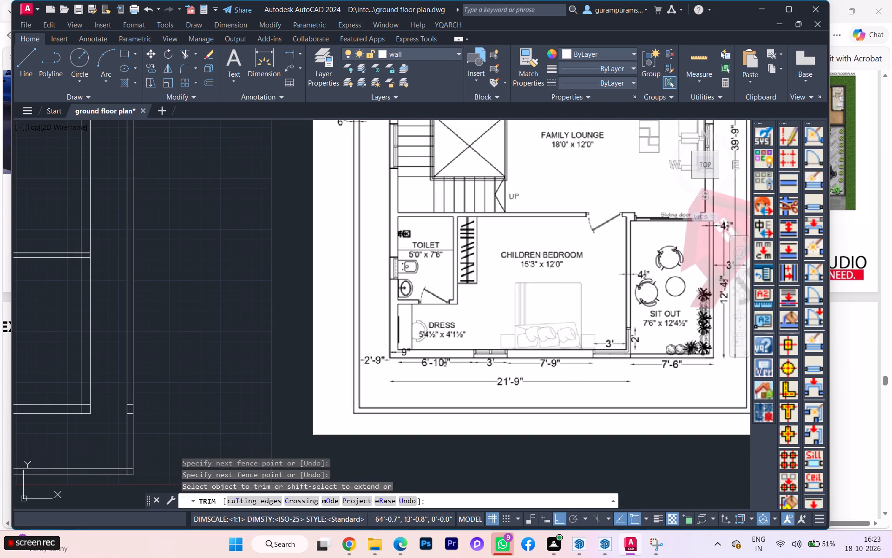
scroll(439, 280, down, 1)
scroll(439, 280, up, 2)
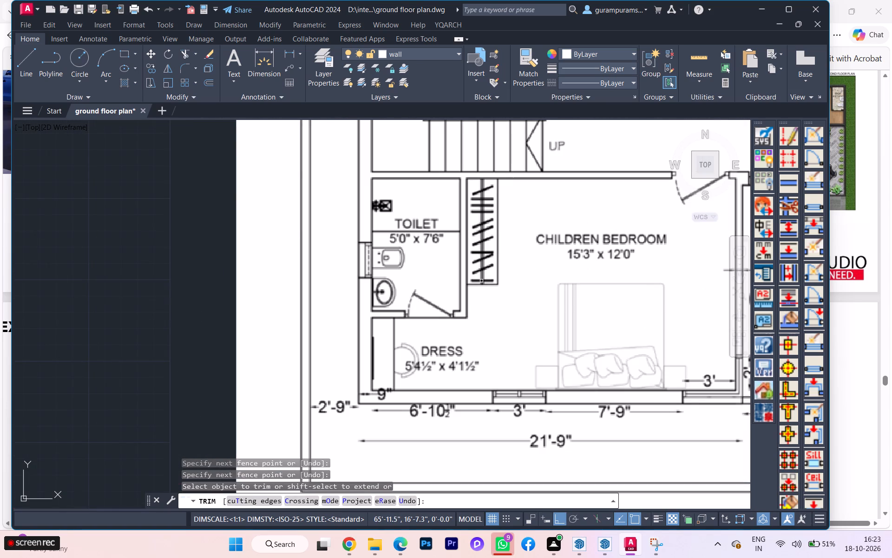
scroll(481, 281, down, 1)
scroll(500, 247, down, 1)
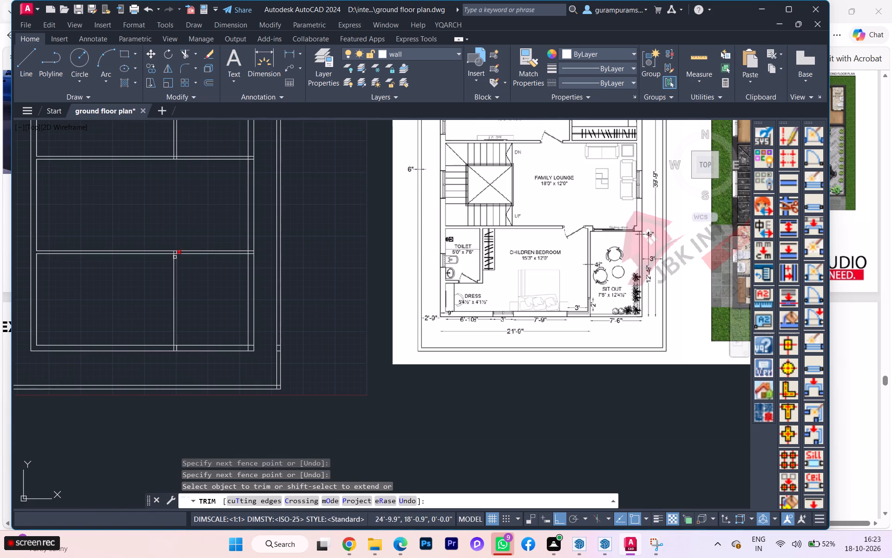
Trim the ends of both horizontal partition walls out of the house's right outer wall.
scroll(452, 239, up, 1)
scroll(456, 238, down, 1)
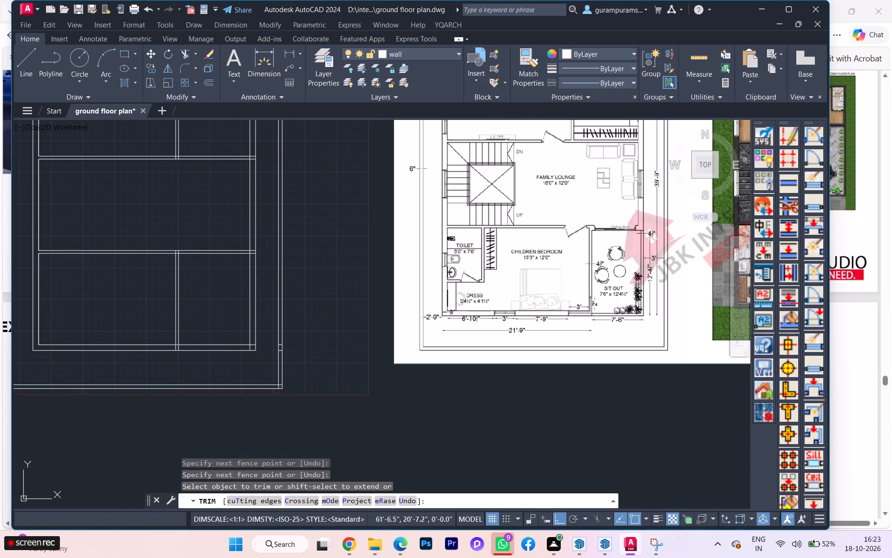
scroll(544, 240, down, 1)
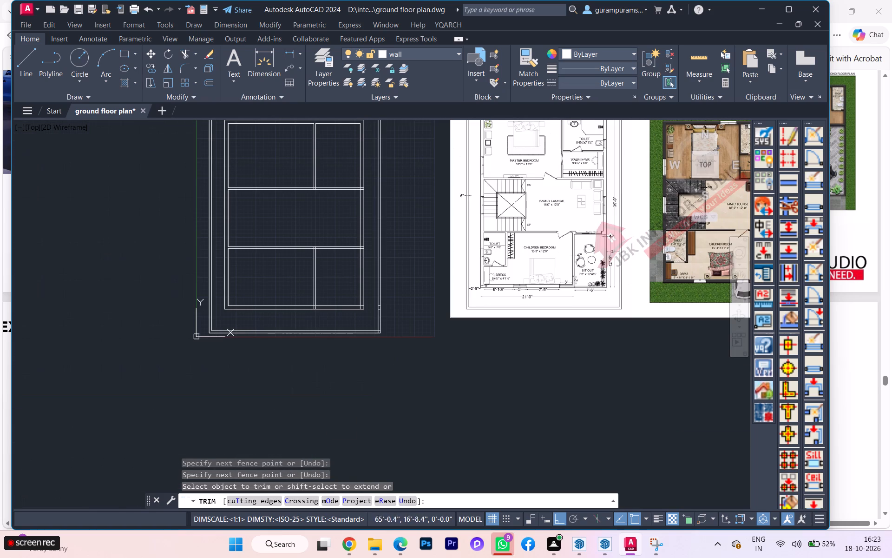
scroll(362, 253, up, 4)
click(351, 215)
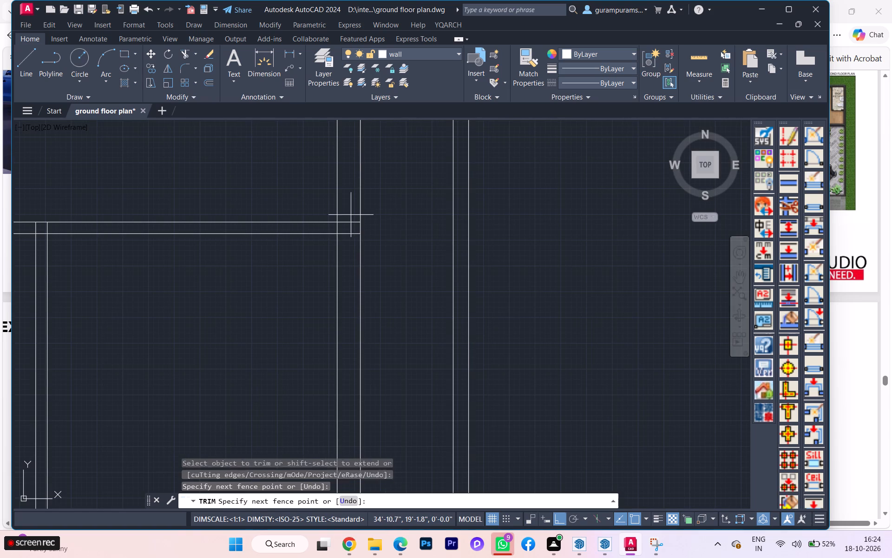
click(353, 236)
scroll(369, 214, down, 3)
scroll(380, 276, down, 1)
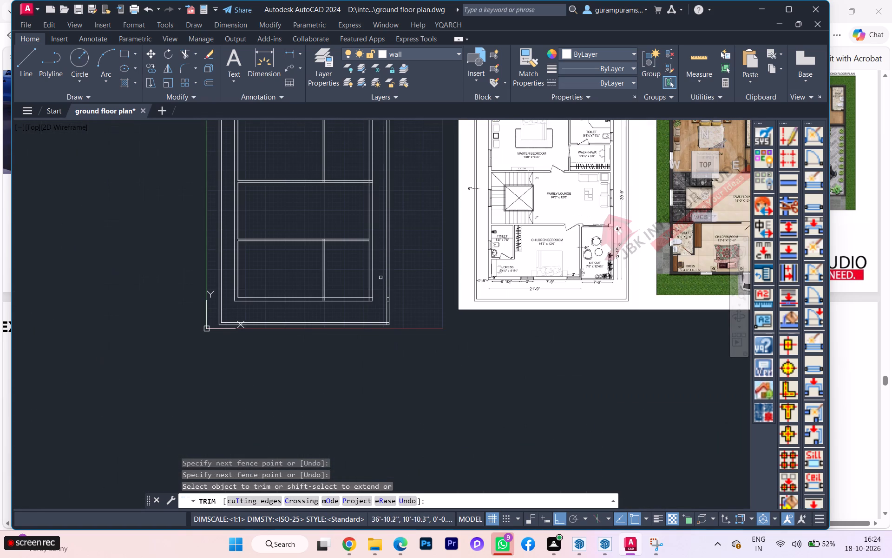
scroll(360, 195, up, 2)
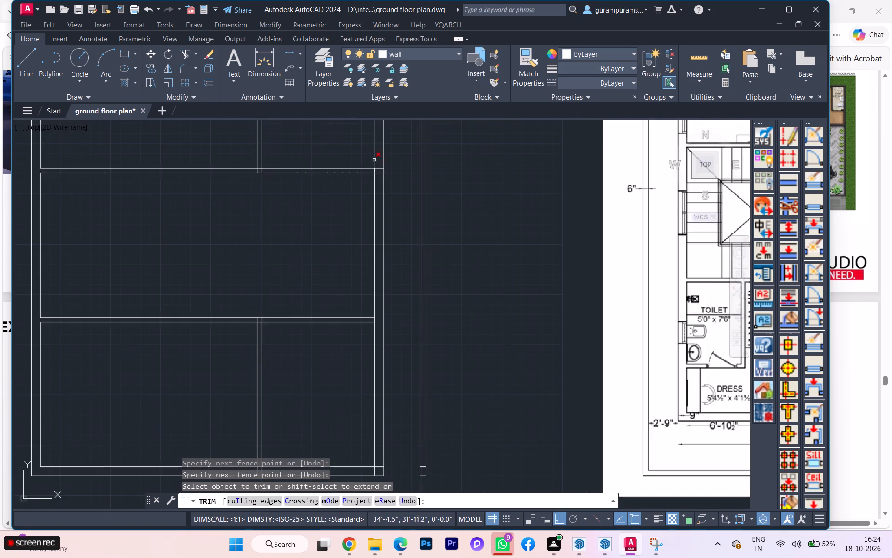
scroll(374, 159, up, 4)
click(378, 174)
click(375, 228)
Examine the drawn partition walls against the room layout on the first floor reference plan.
scroll(380, 228, down, 1)
scroll(380, 229, up, 1)
scroll(381, 230, down, 4)
scroll(383, 246, up, 2)
scroll(293, 259, down, 2)
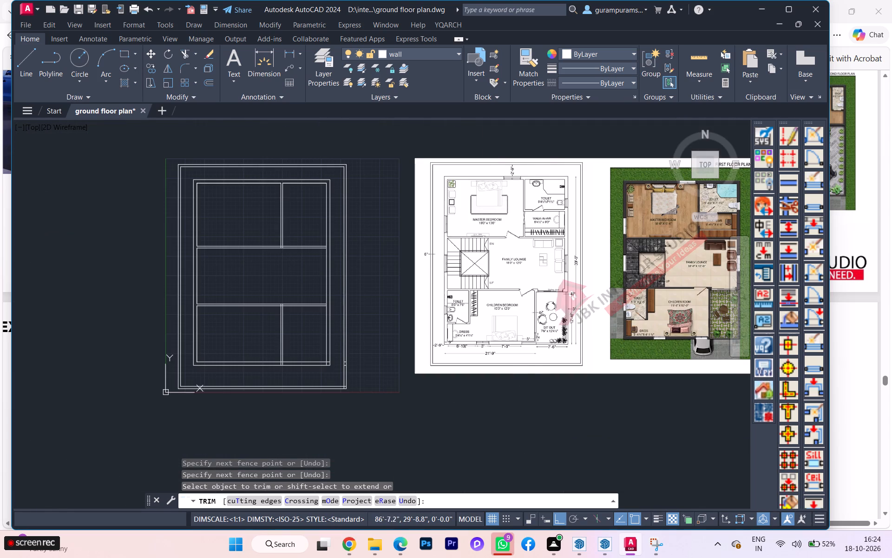
scroll(571, 253, up, 1)
scroll(424, 266, down, 1)
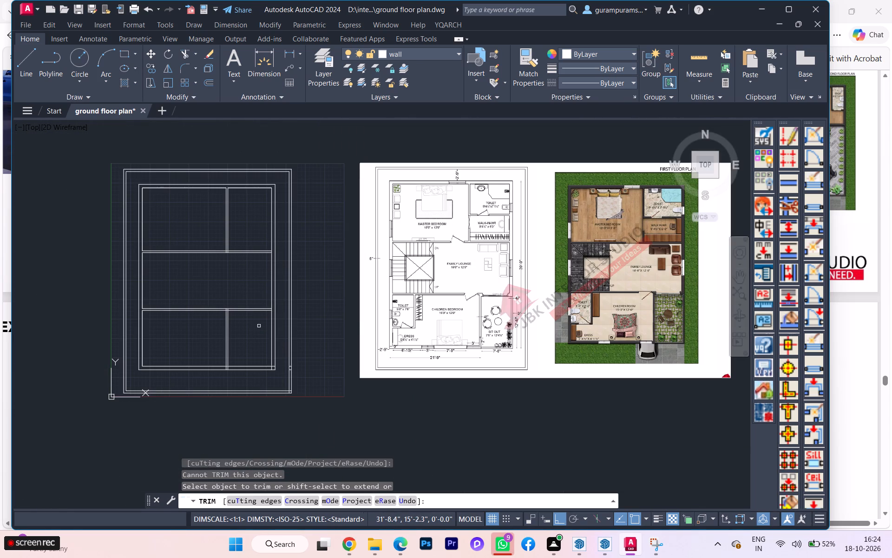
scroll(257, 324, up, 2)
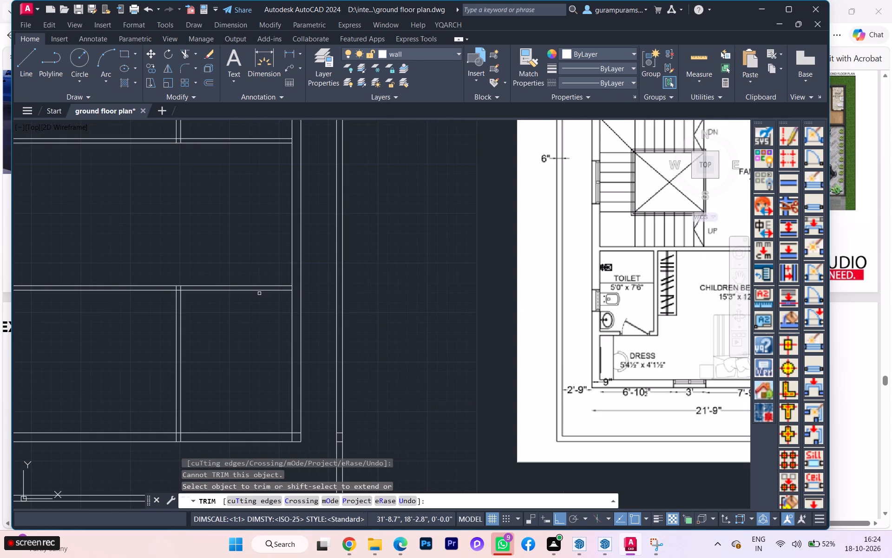
scroll(310, 316, down, 1)
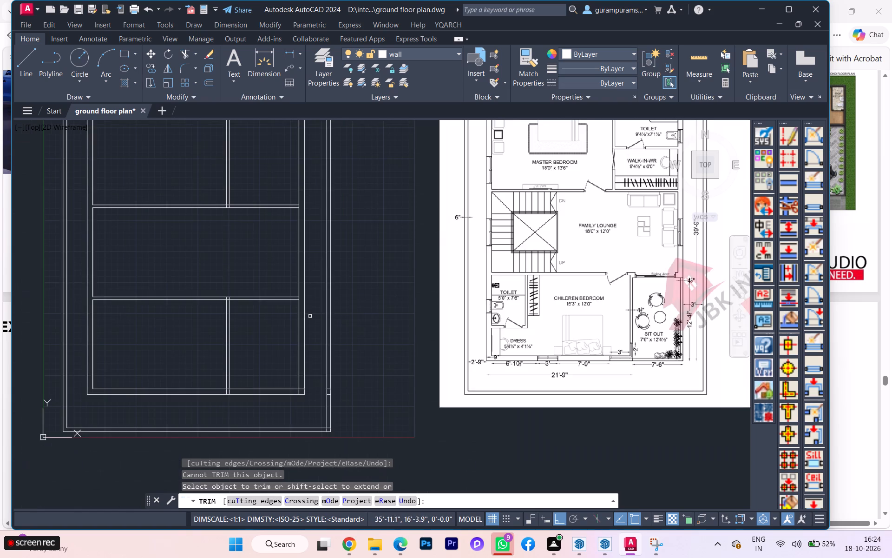
scroll(274, 342, down, 1)
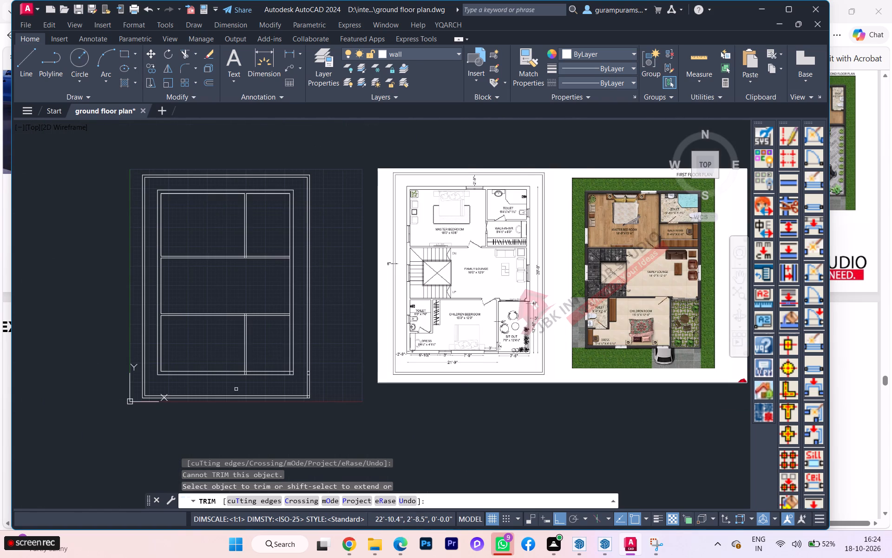
scroll(236, 389, up, 2)
scroll(260, 375, down, 1)
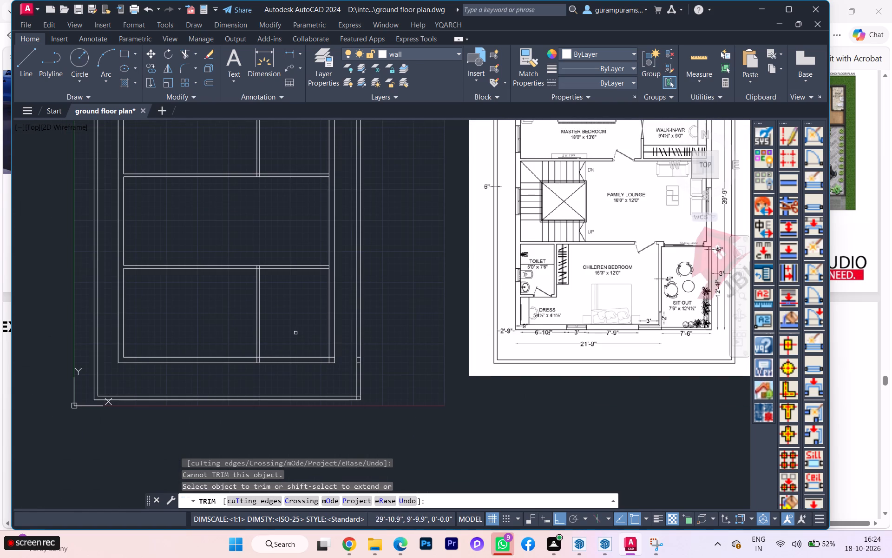
scroll(292, 329, down, 1)
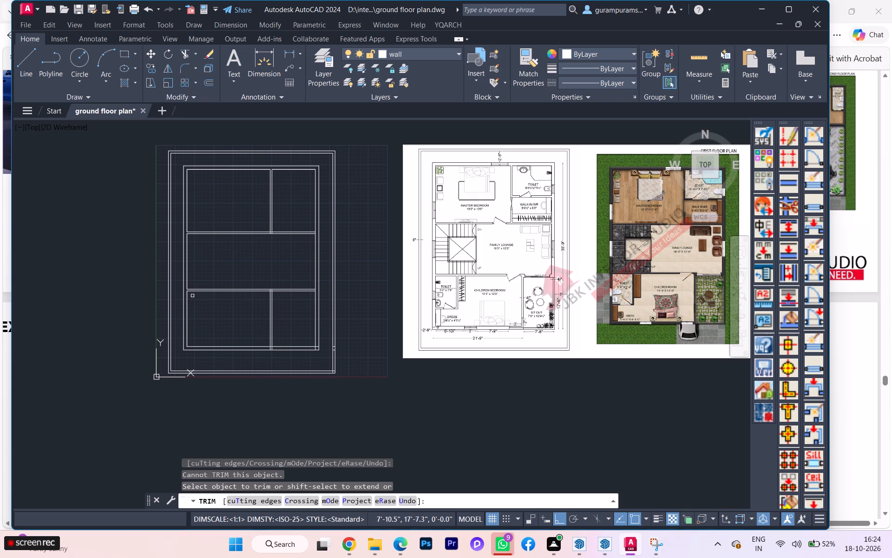
scroll(234, 247, down, 1)
scroll(490, 232, up, 2)
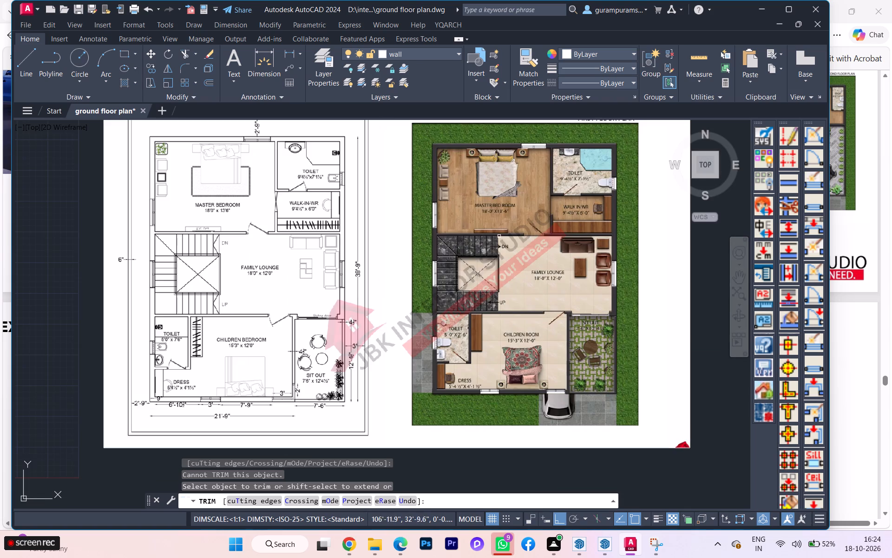
scroll(570, 233, down, 1)
Clean the T-junction of the upper vertical and upper horizontal partitions by trimming the crossing line and the two vertical stubs.
scroll(172, 249, up, 3)
scroll(110, 219, up, 3)
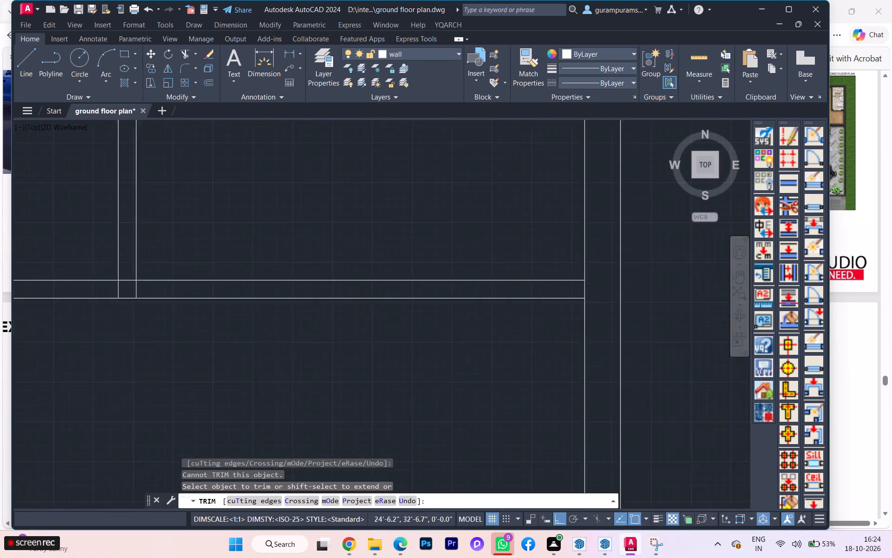
click(132, 315)
scroll(122, 321, down, 4)
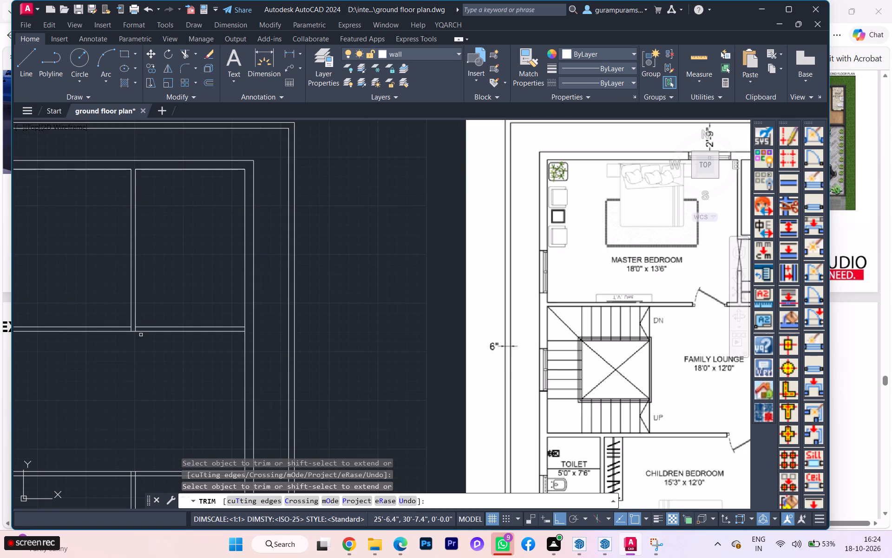
scroll(141, 334, down, 1)
scroll(138, 327, up, 2)
scroll(138, 326, down, 1)
scroll(138, 326, up, 5)
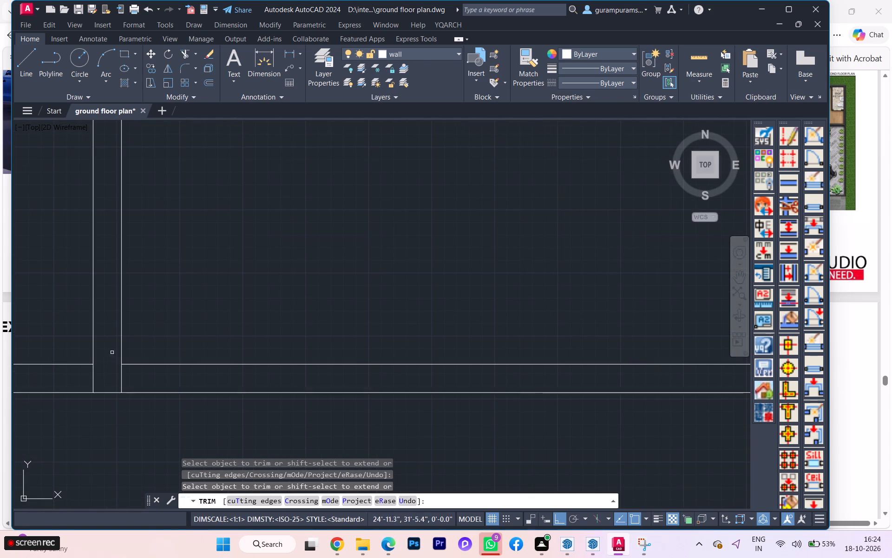
click(86, 378)
click(168, 379)
scroll(168, 379, up, 1)
scroll(169, 379, down, 2)
scroll(225, 328, down, 5)
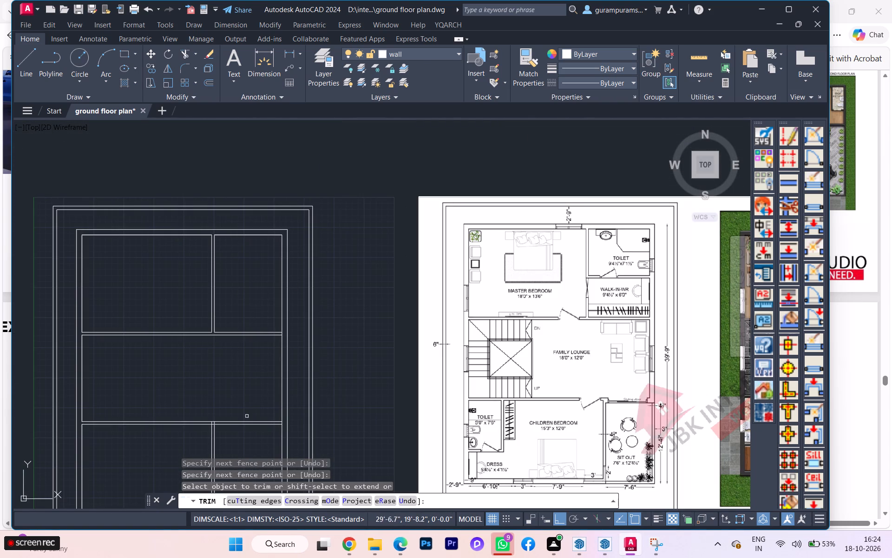
key(Escape)
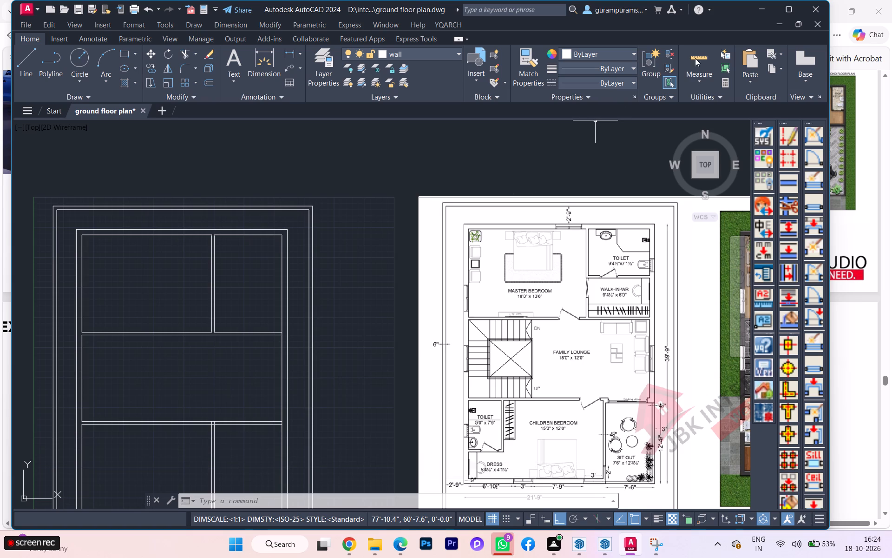
Maximize the drawing window.
click(793, 7)
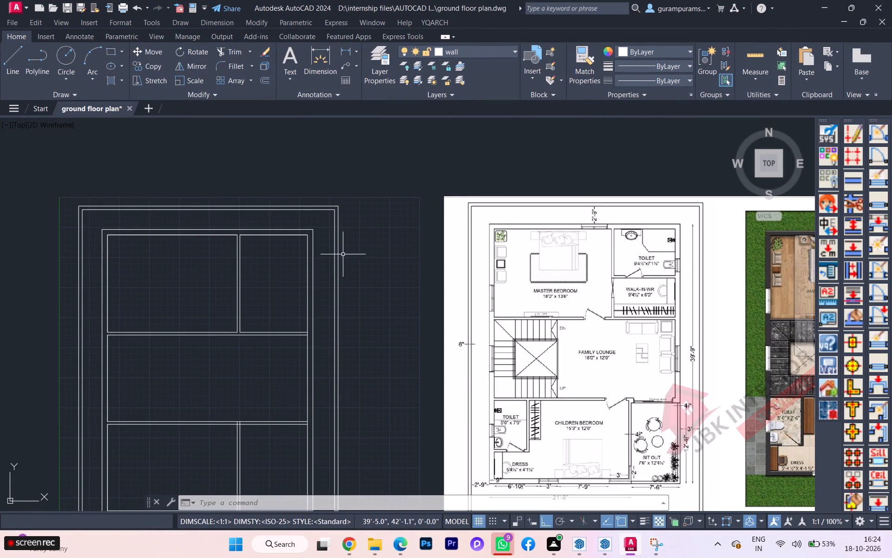
scroll(375, 241, down, 1)
middle_drag(415, 313, 352, 304)
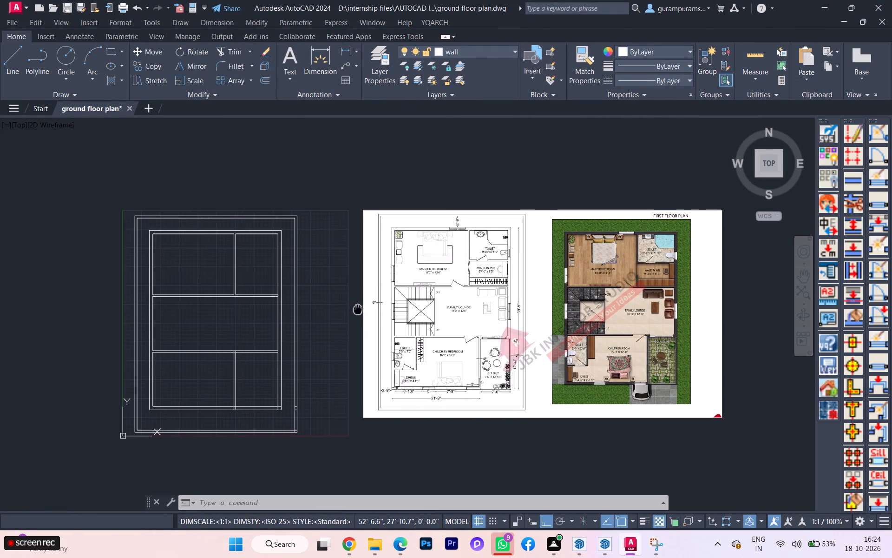
middle_drag(352, 304, 344, 281)
Trim the lines overlapping inside the bottom house wall where the lower vertical partition meets it.
scroll(498, 257, up, 1)
scroll(617, 248, down, 1)
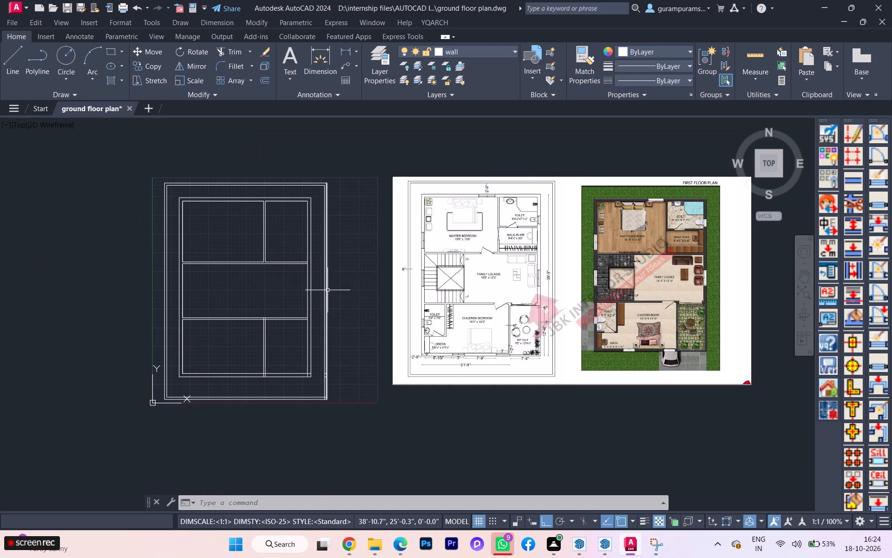
scroll(328, 290, up, 2)
scroll(349, 278, down, 2)
scroll(361, 202, up, 2)
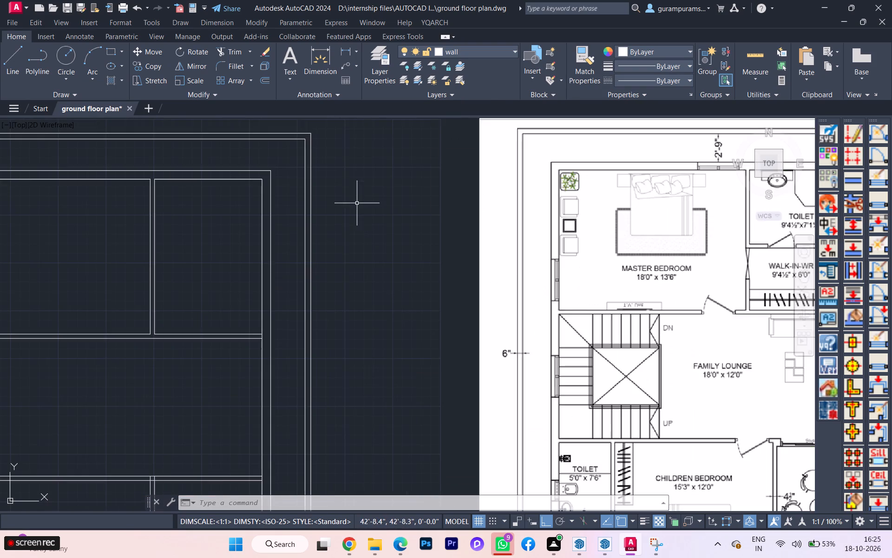
scroll(363, 216, down, 1)
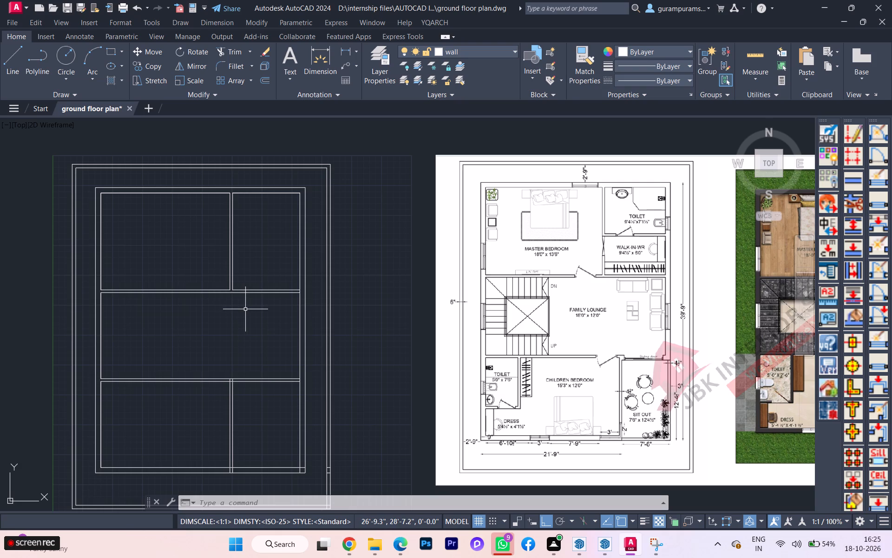
scroll(240, 469, up, 1)
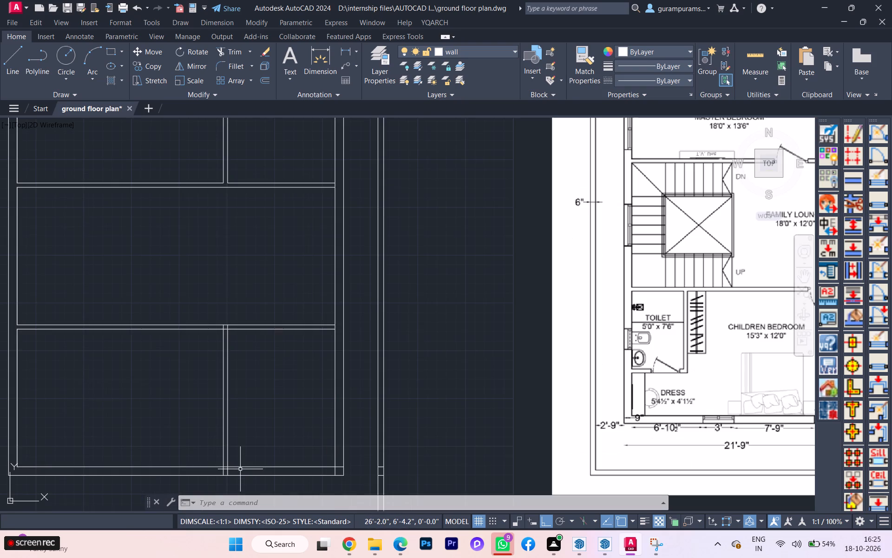
text(tr)
key(Return)
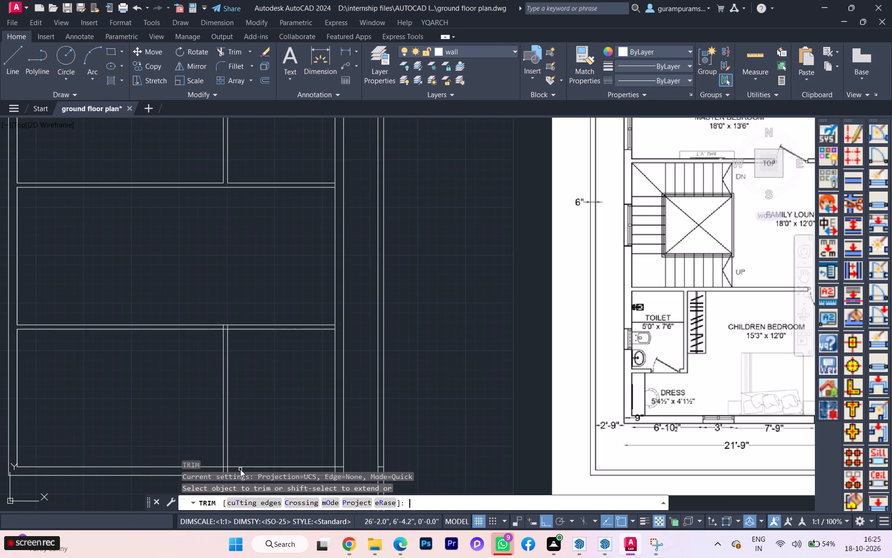
scroll(245, 472, up, 3)
click(141, 468)
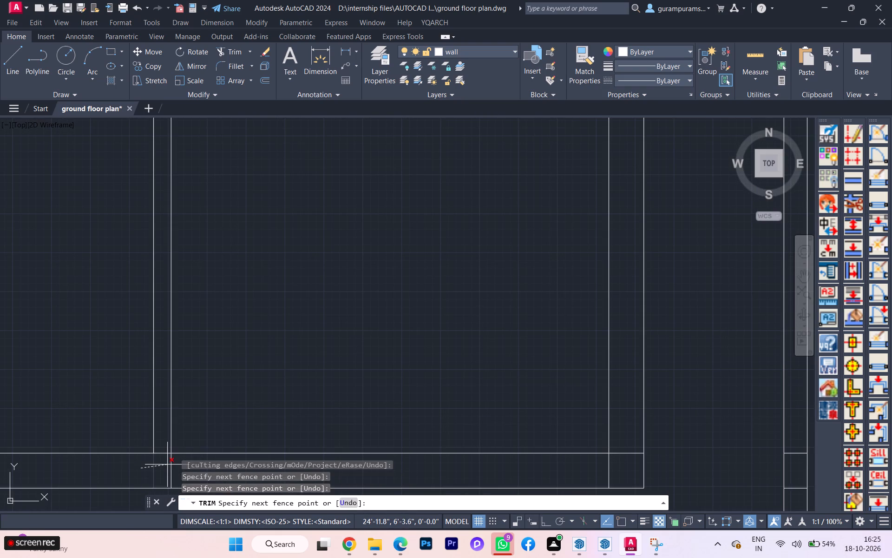
click(164, 451)
scroll(152, 466, down, 3)
scroll(159, 462, up, 1)
scroll(245, 386, down, 1)
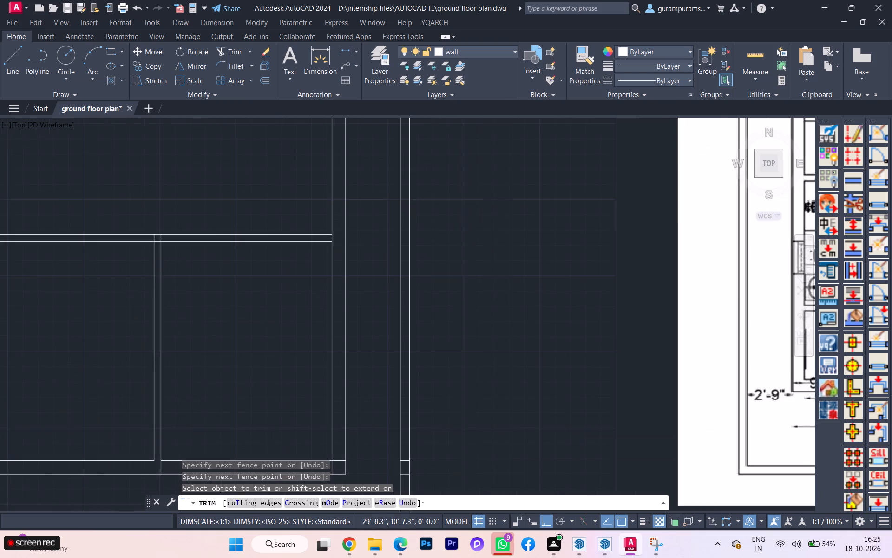
scroll(245, 386, down, 1)
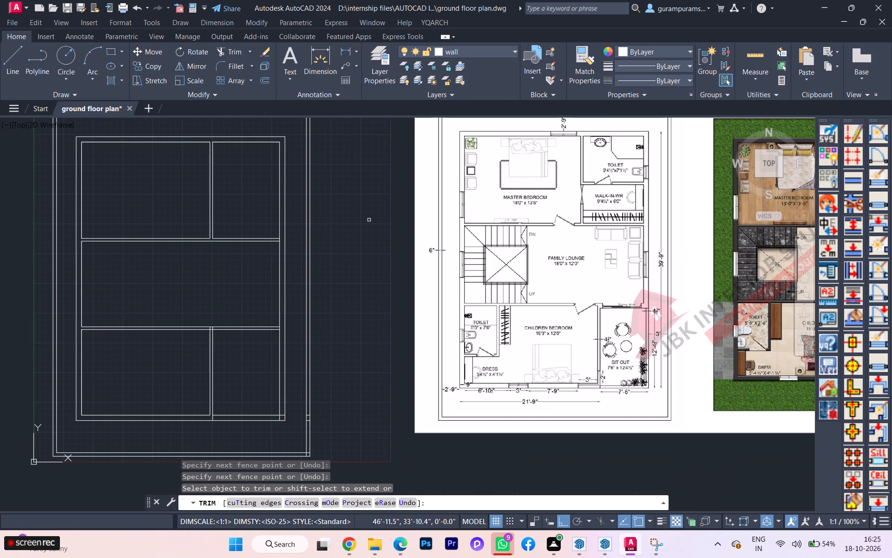
key(Escape)
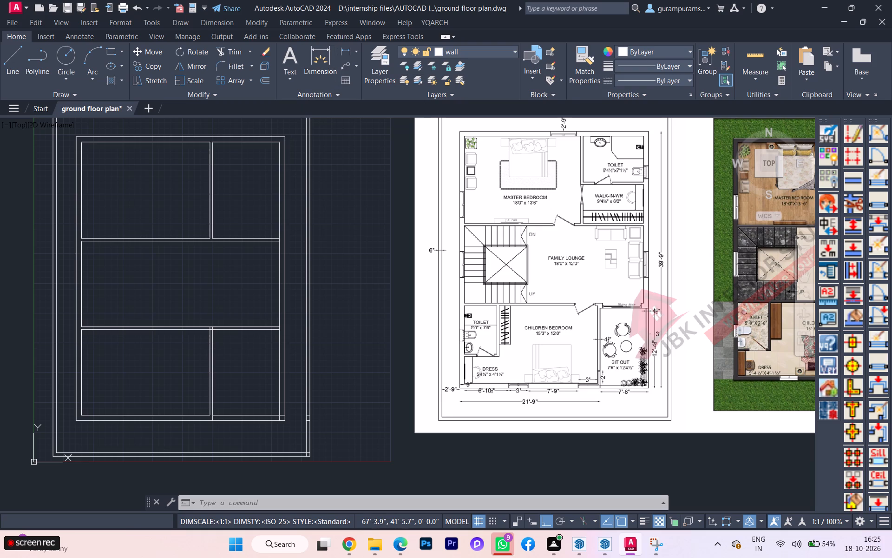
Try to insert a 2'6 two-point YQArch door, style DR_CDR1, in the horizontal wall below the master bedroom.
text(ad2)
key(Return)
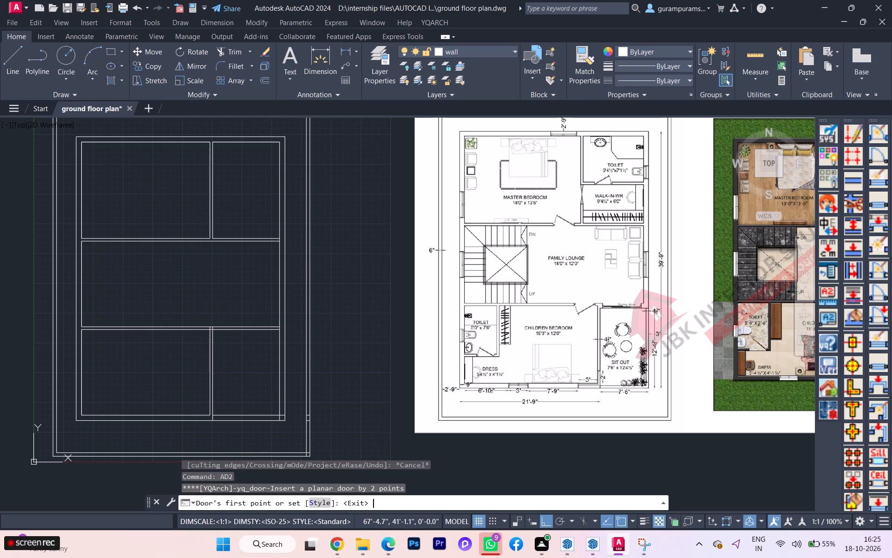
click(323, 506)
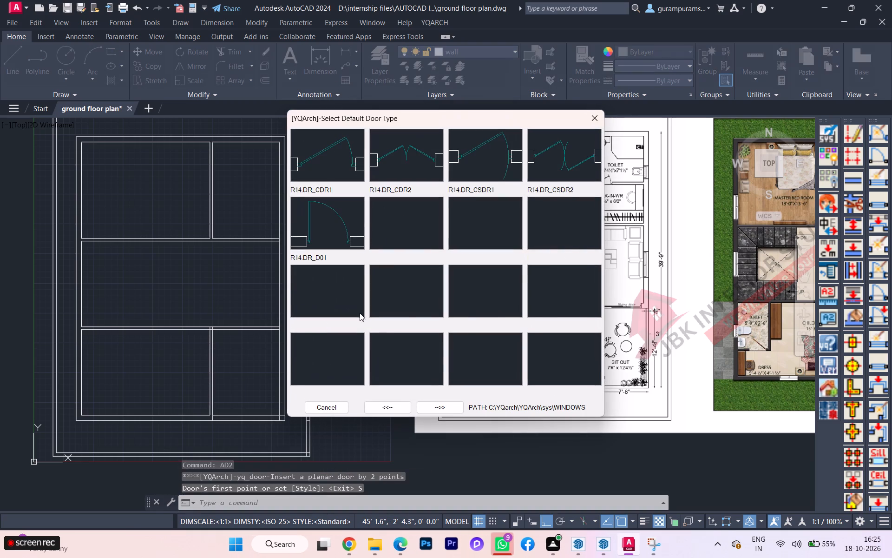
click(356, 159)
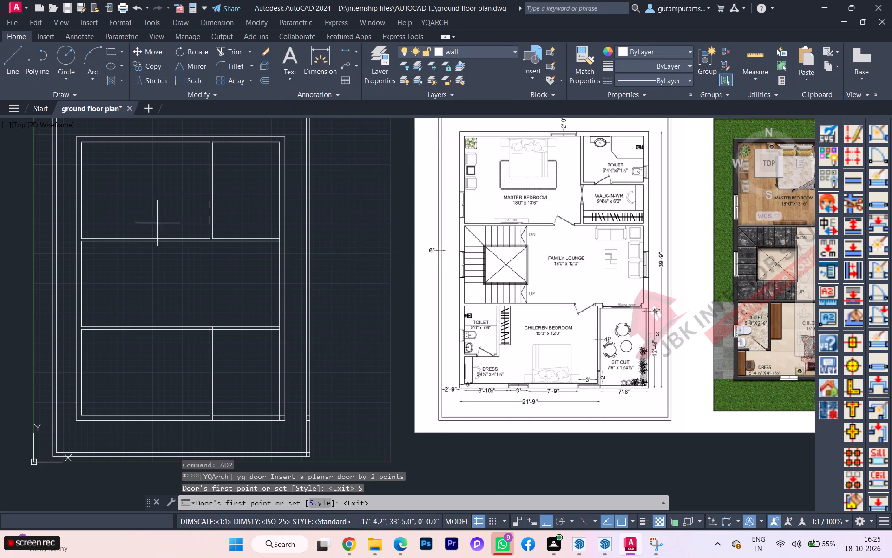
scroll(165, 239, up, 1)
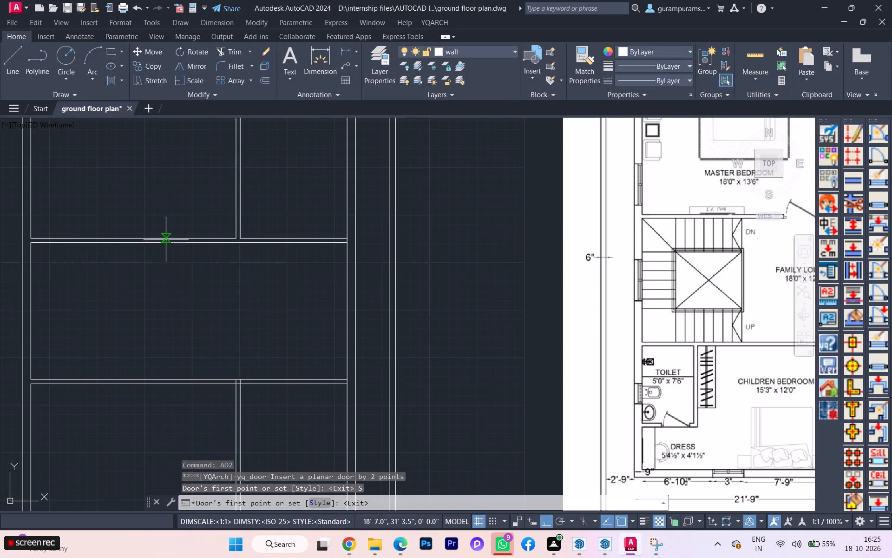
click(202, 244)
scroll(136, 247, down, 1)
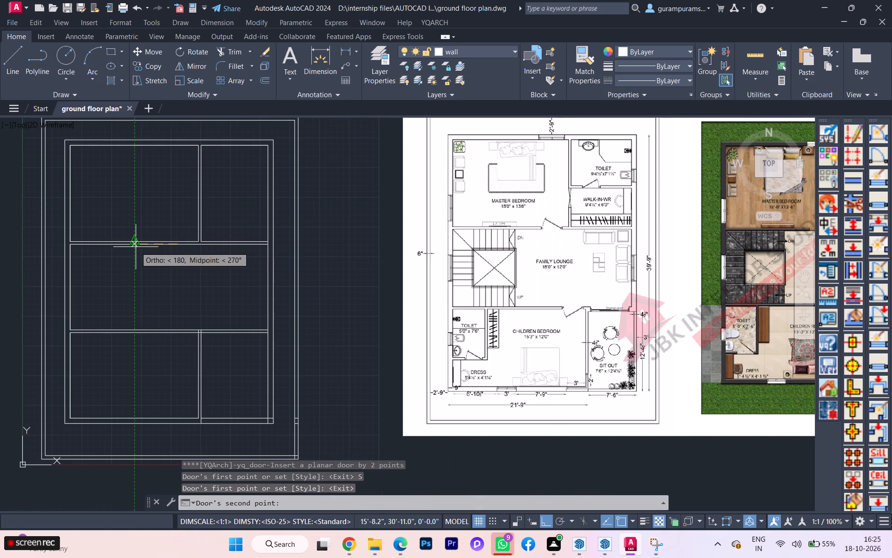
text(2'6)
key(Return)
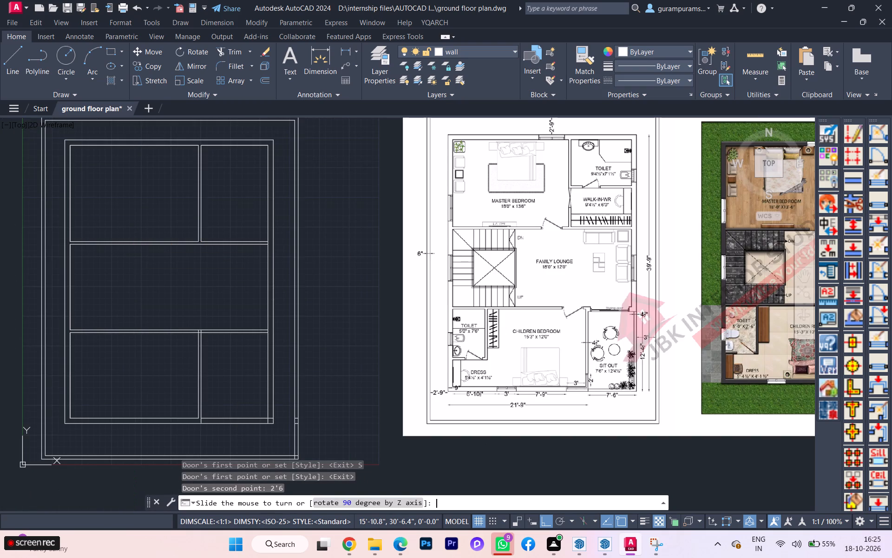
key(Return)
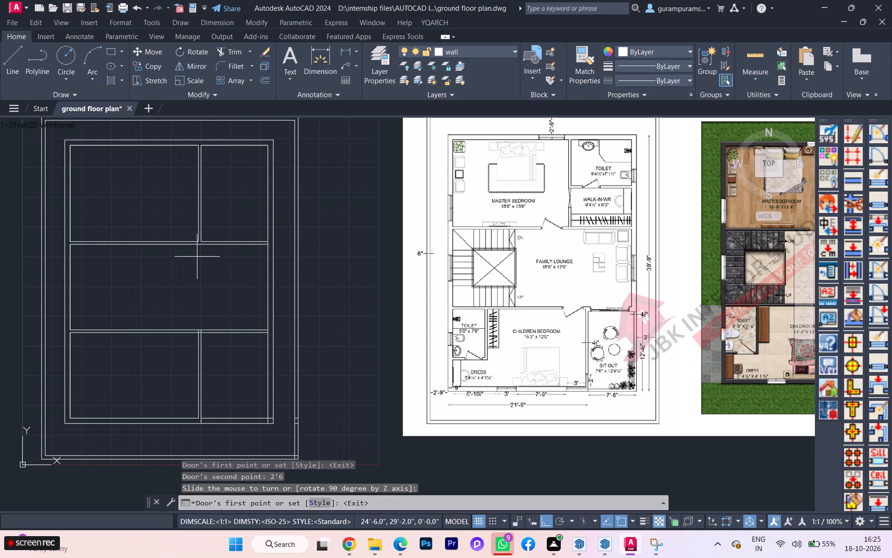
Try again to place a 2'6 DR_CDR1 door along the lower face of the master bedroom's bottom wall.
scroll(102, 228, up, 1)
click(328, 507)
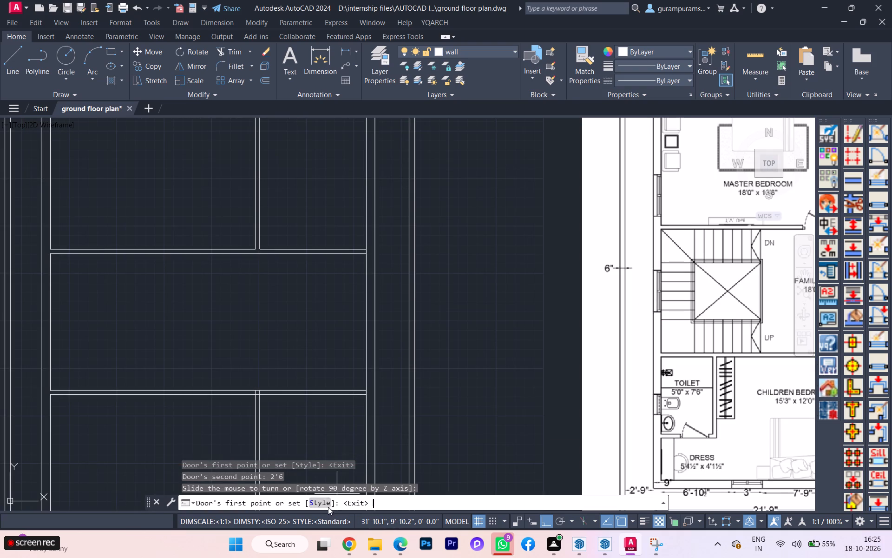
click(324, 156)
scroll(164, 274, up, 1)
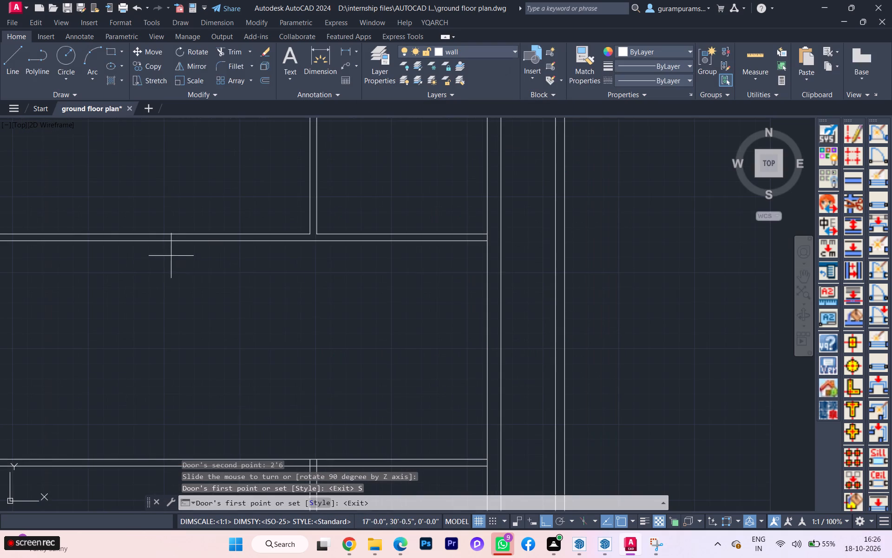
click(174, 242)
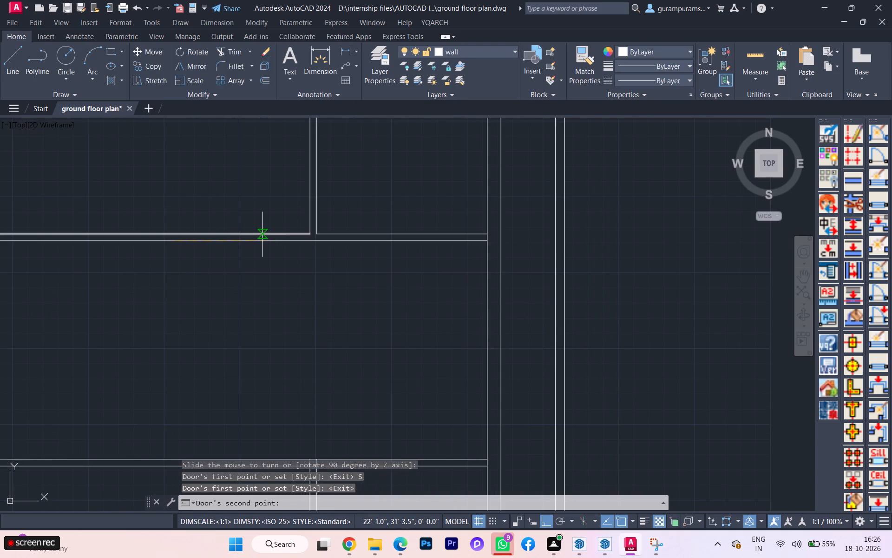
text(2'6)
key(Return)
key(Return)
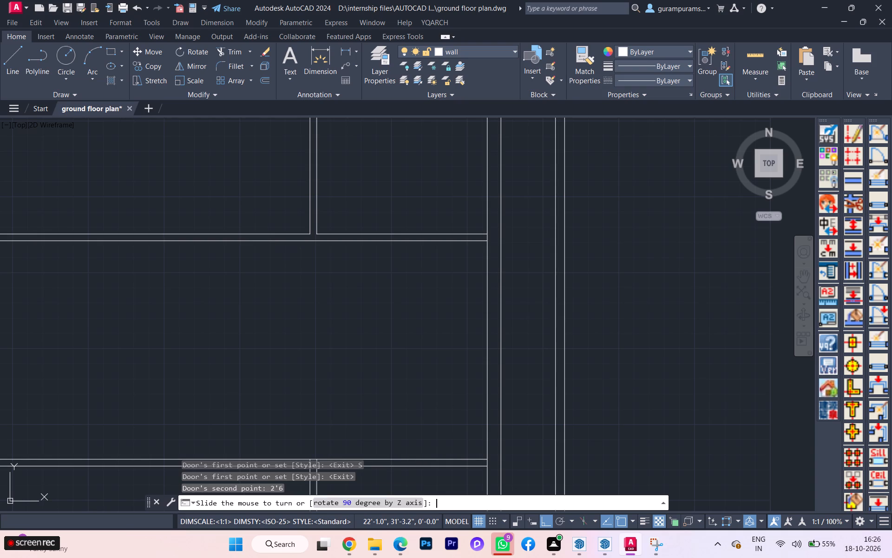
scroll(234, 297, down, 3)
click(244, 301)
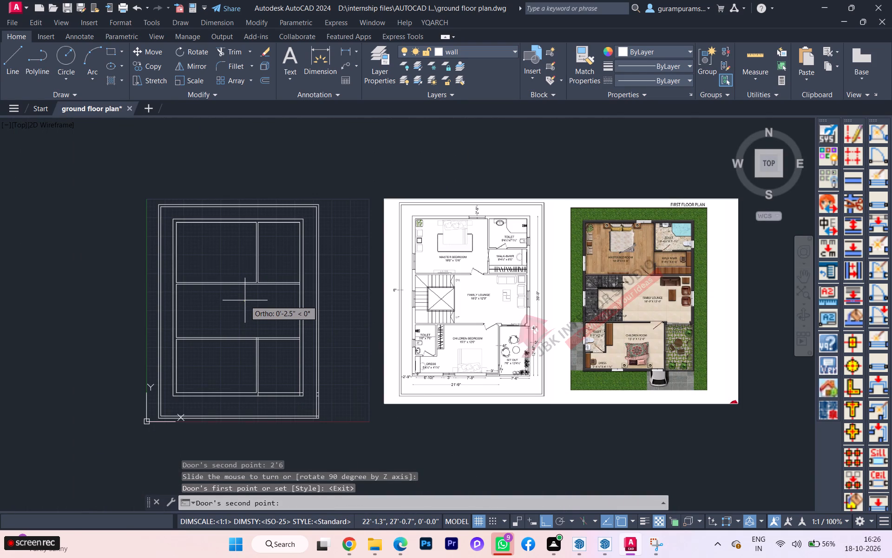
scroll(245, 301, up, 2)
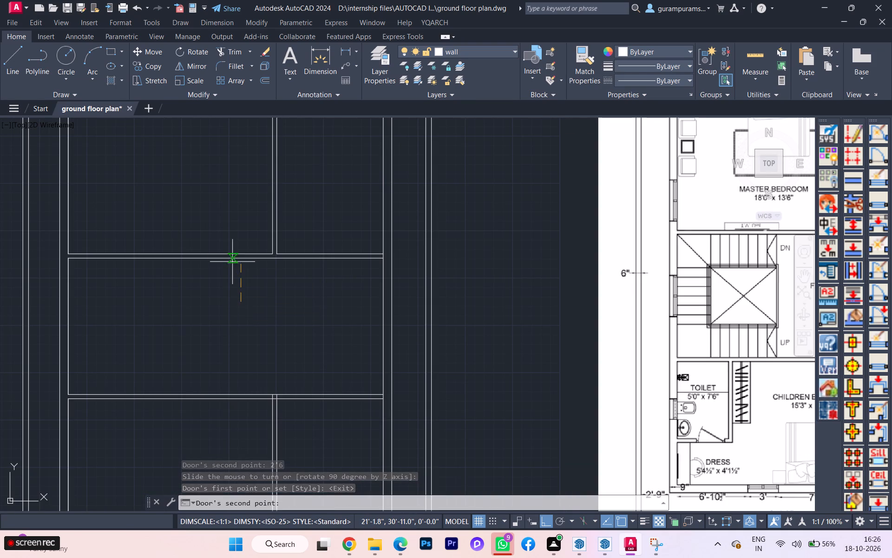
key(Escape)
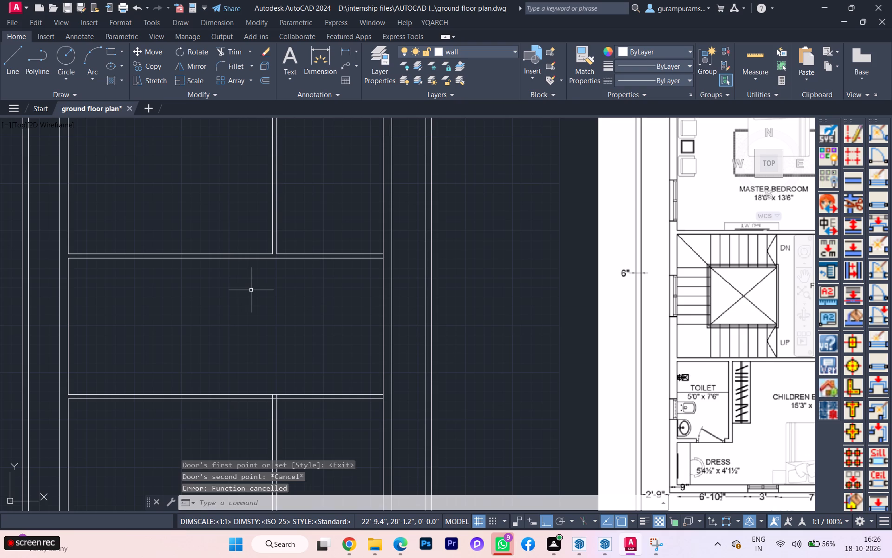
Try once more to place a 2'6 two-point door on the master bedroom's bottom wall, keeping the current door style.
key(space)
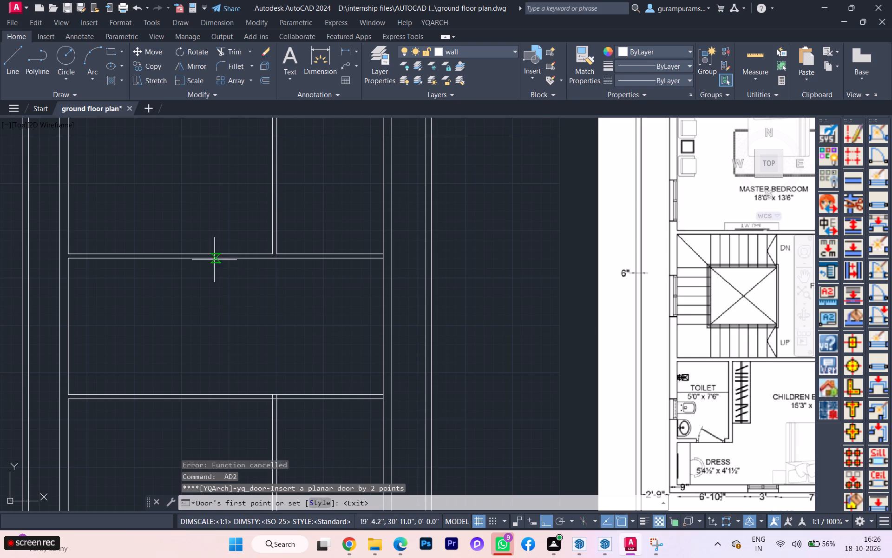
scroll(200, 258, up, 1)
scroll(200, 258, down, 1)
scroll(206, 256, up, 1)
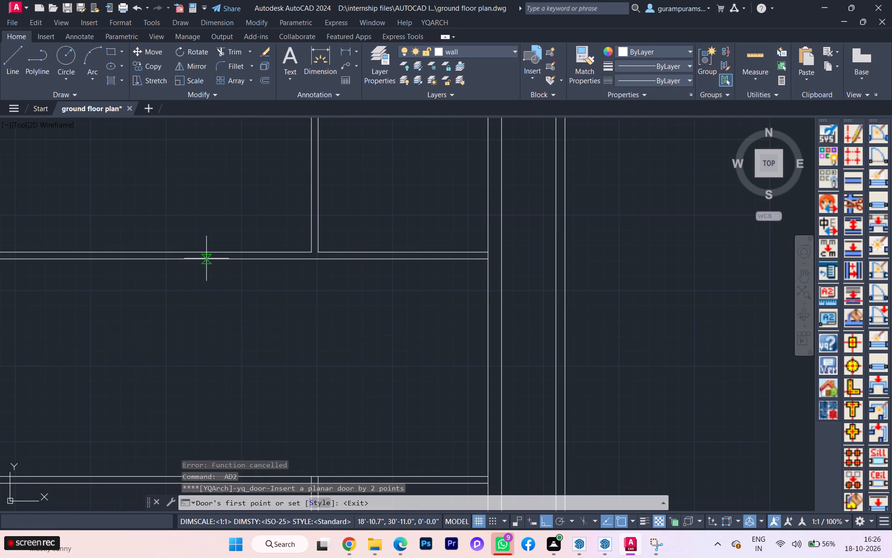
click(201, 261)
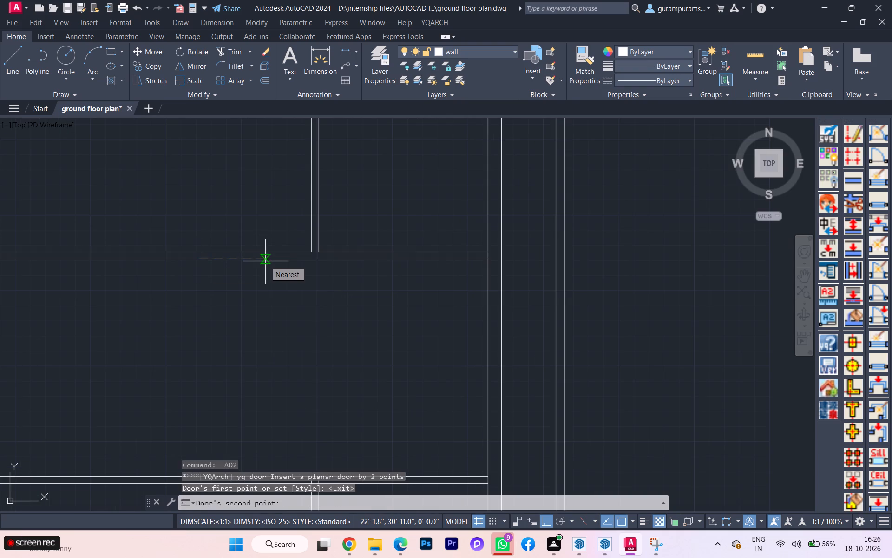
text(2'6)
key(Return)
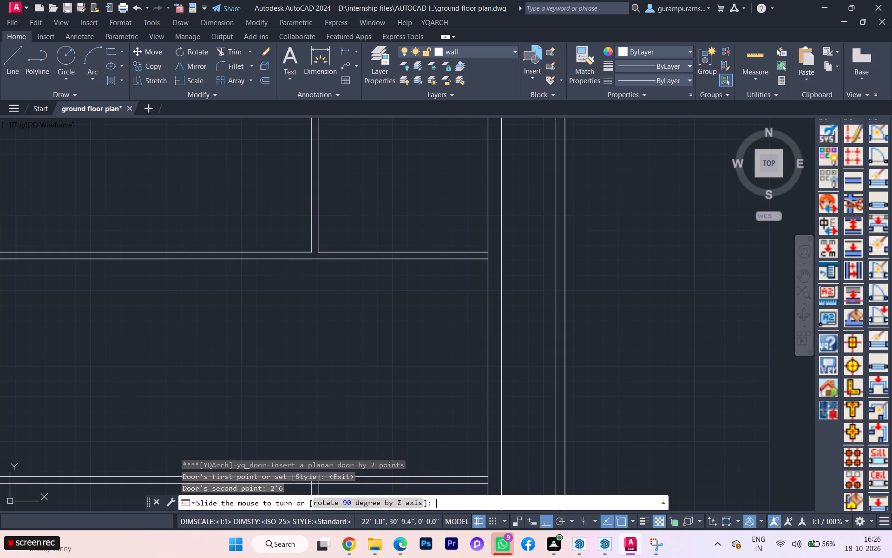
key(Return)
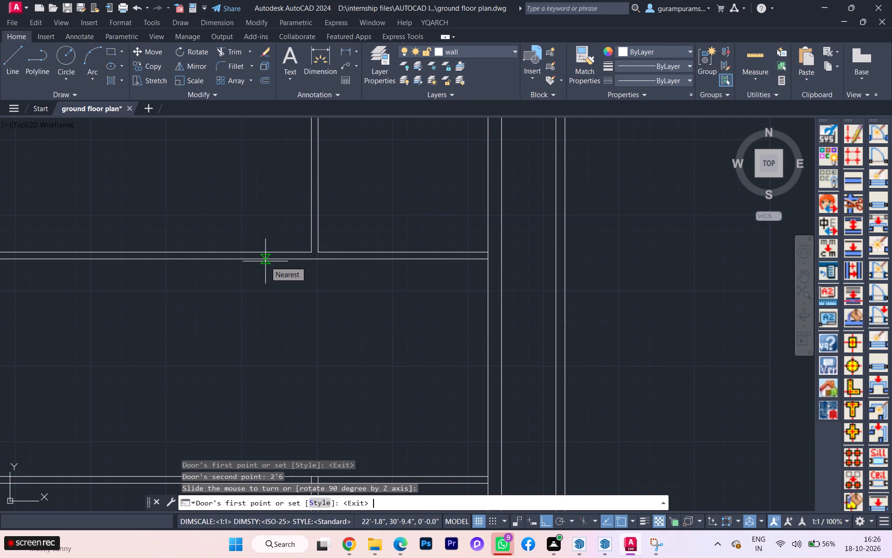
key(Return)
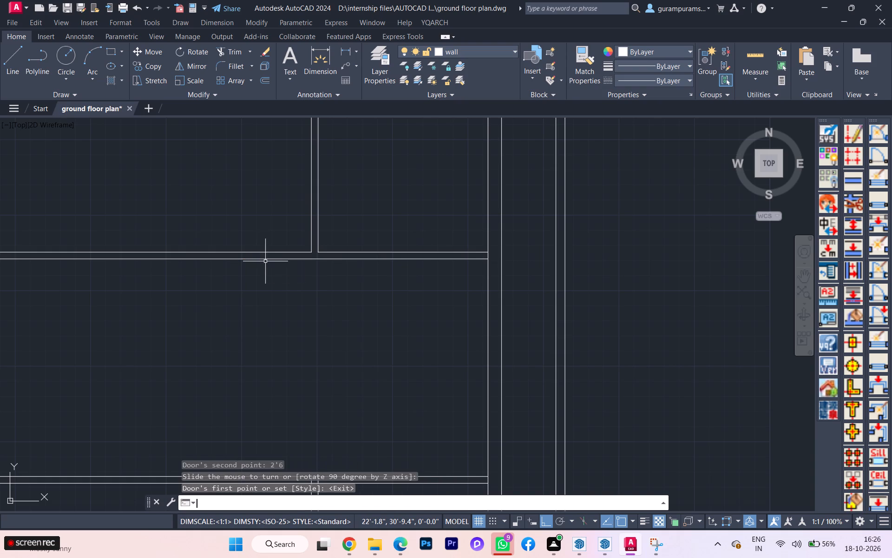
Draw a line across the upper horizontal partition's thickness, continuing the left face of the upper vertical partition to the wall's lower face.
scroll(239, 364, down, 2)
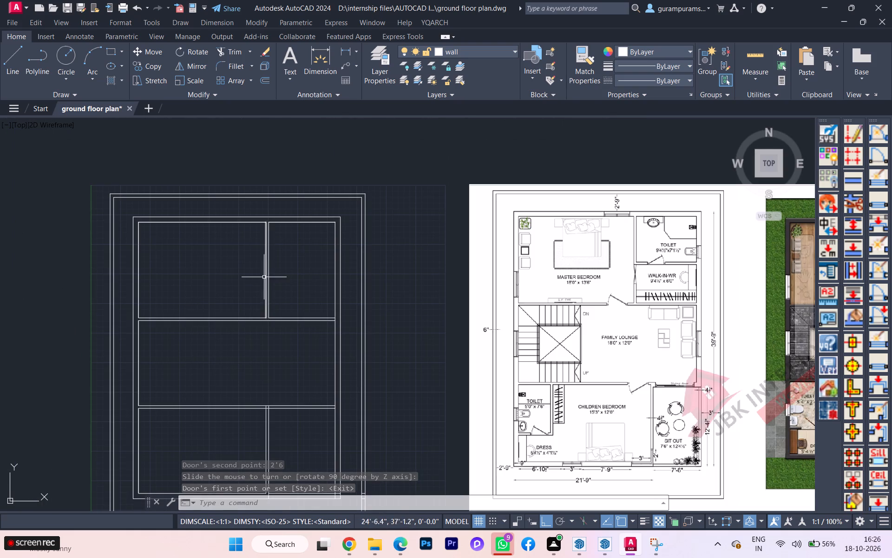
scroll(251, 322, up, 2)
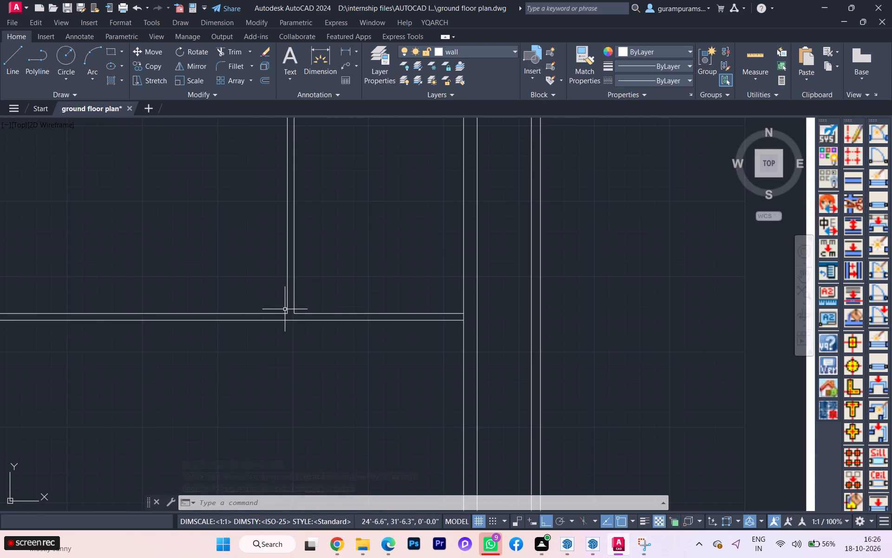
key(l)
key(Return)
scroll(262, 338, down, 2)
scroll(275, 339, up, 1)
scroll(276, 338, down, 1)
scroll(276, 338, up, 1)
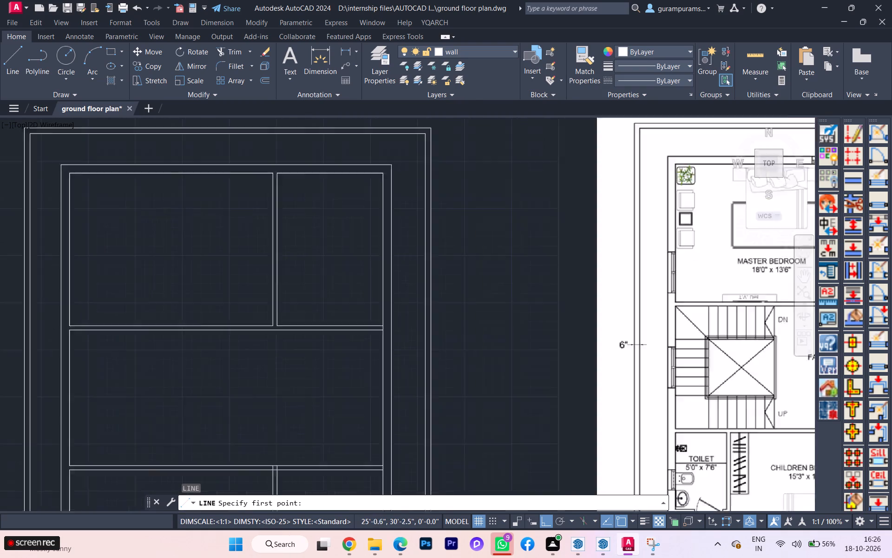
scroll(277, 338, up, 4)
scroll(265, 309, down, 1)
scroll(265, 309, up, 1)
click(260, 316)
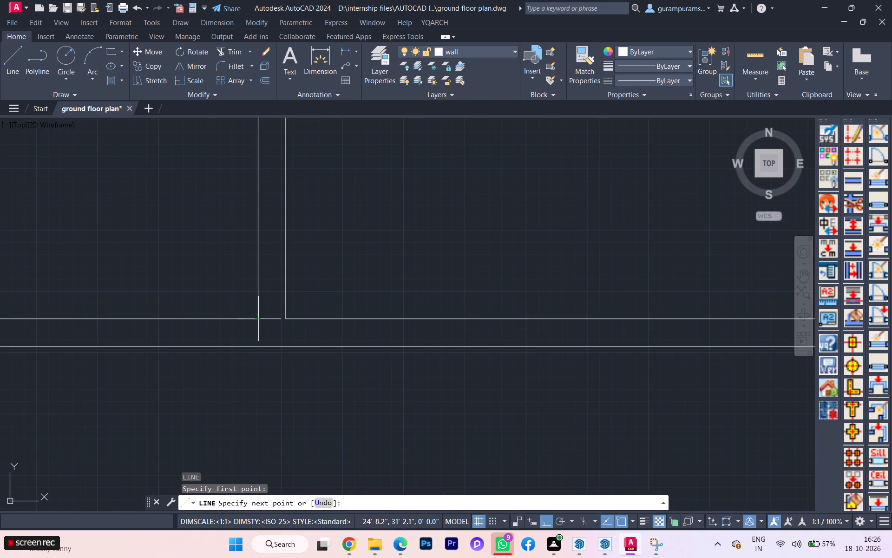
click(260, 346)
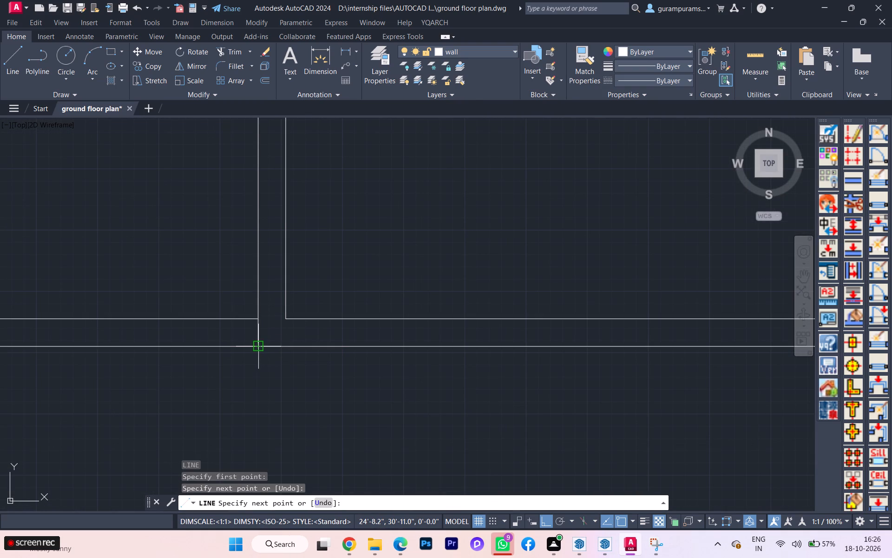
key(Return)
scroll(351, 364, down, 5)
scroll(350, 369, up, 3)
scroll(350, 369, down, 1)
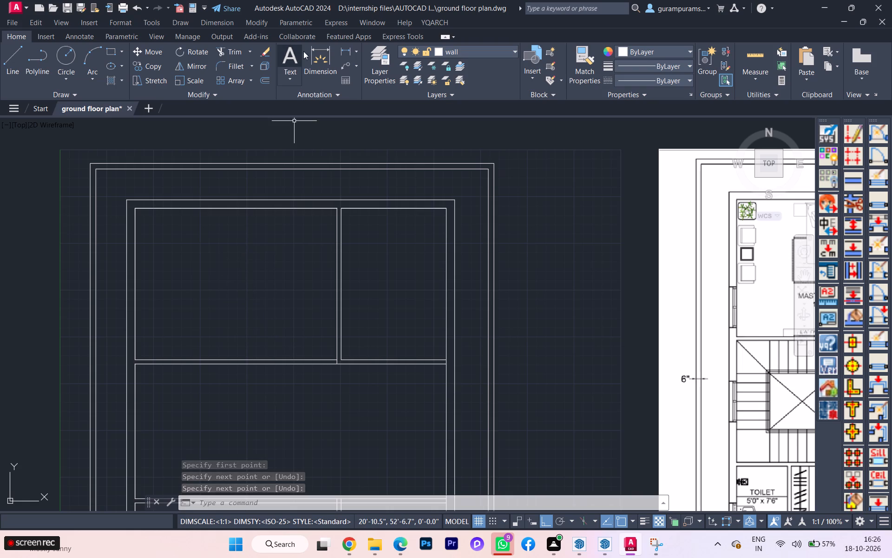
Insert a 2'6 YQArch door, style DR_CDR1, leftward along the master bedroom's bottom wall, starting near the upper vertical partition.
click(445, 22)
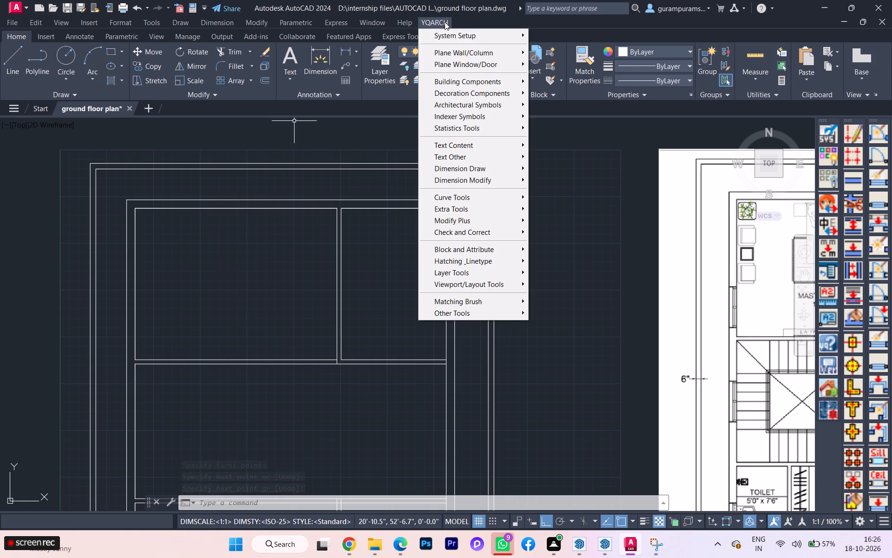
click(454, 63)
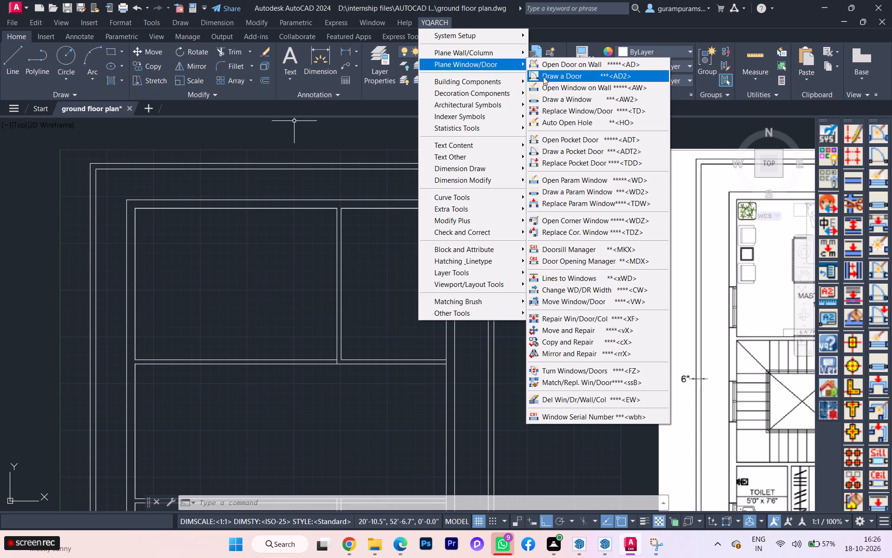
click(543, 77)
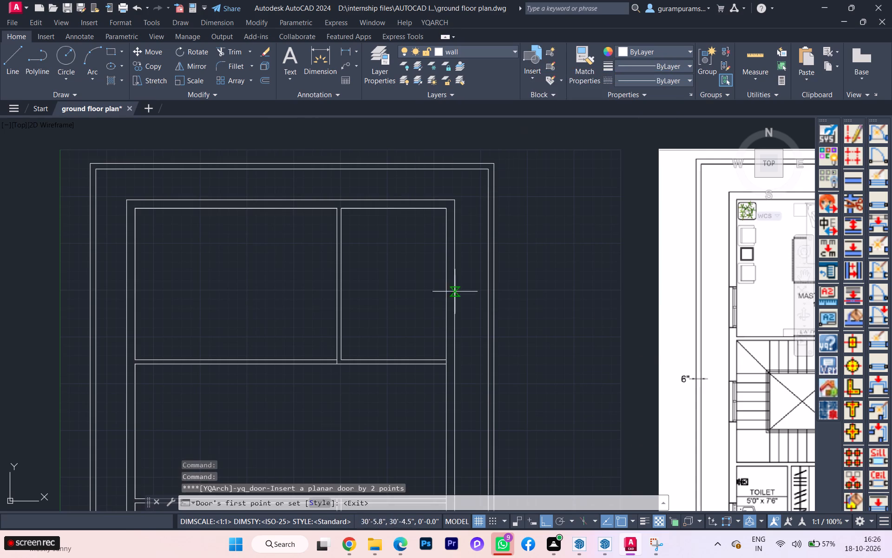
click(326, 501)
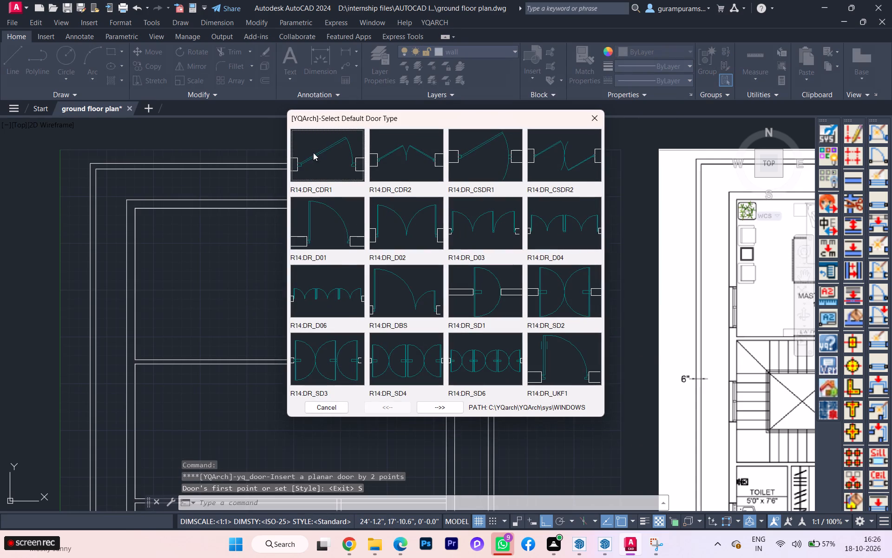
click(311, 152)
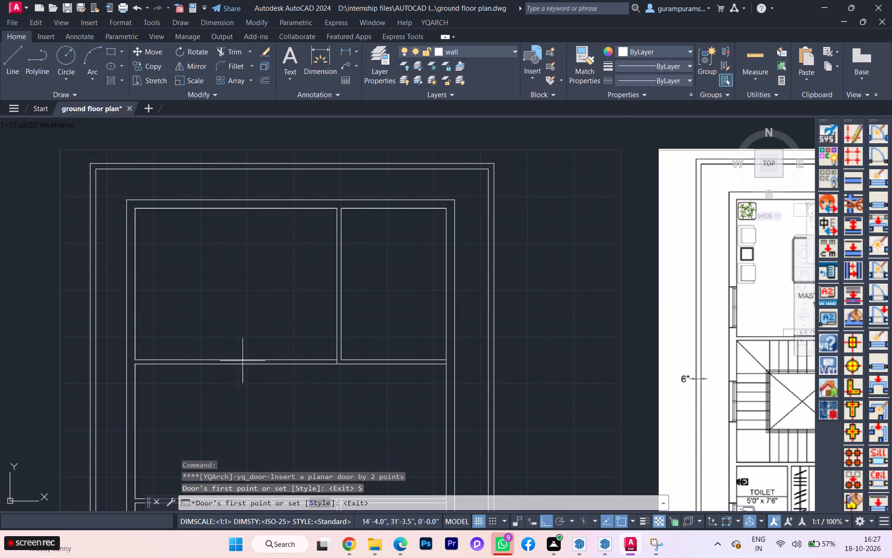
scroll(187, 380, down, 1)
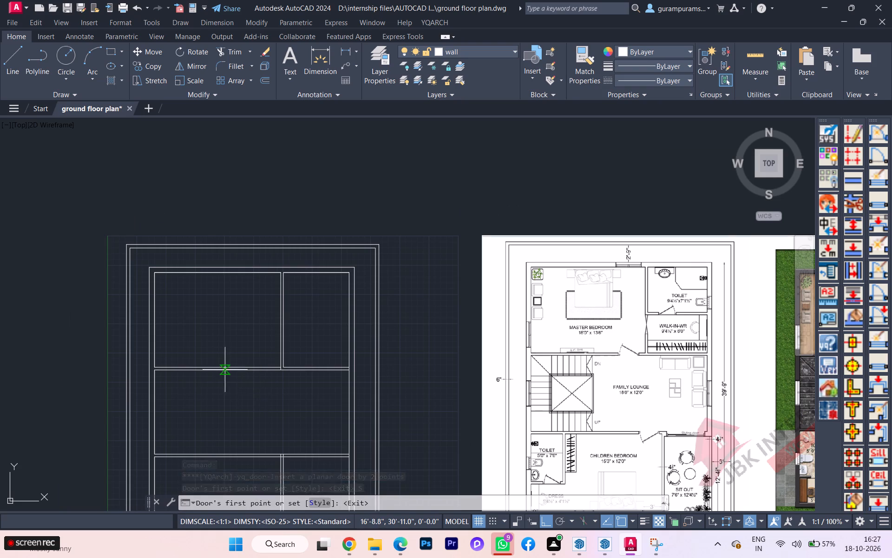
scroll(225, 369, up, 2)
click(303, 372)
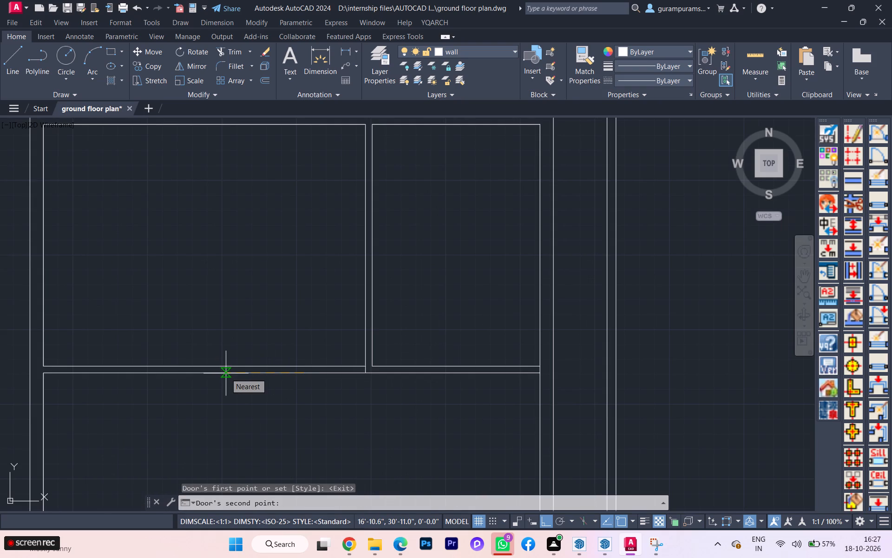
text(2'6)
key(Return)
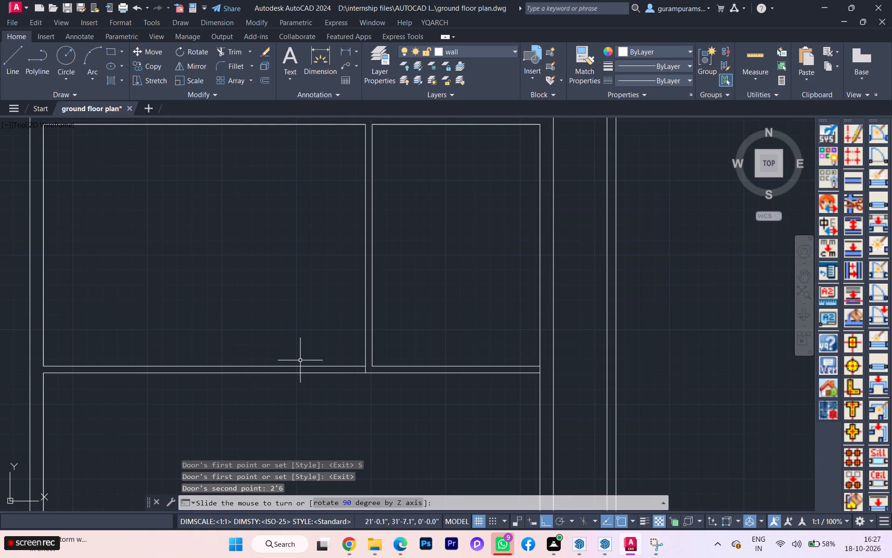
key(Return)
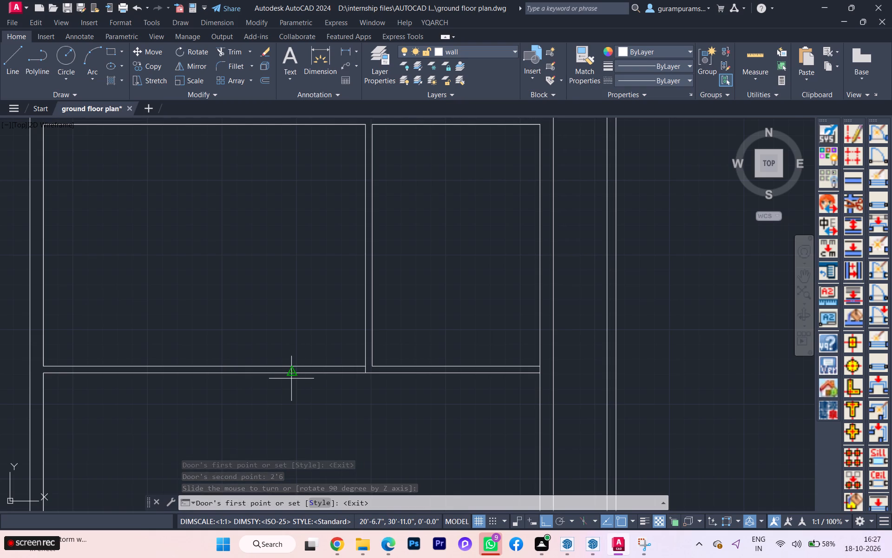
Insert another 2'6 two-point door leftward from the midpoint of the lower face of the master bedroom's bottom wall.
scroll(292, 378, up, 1)
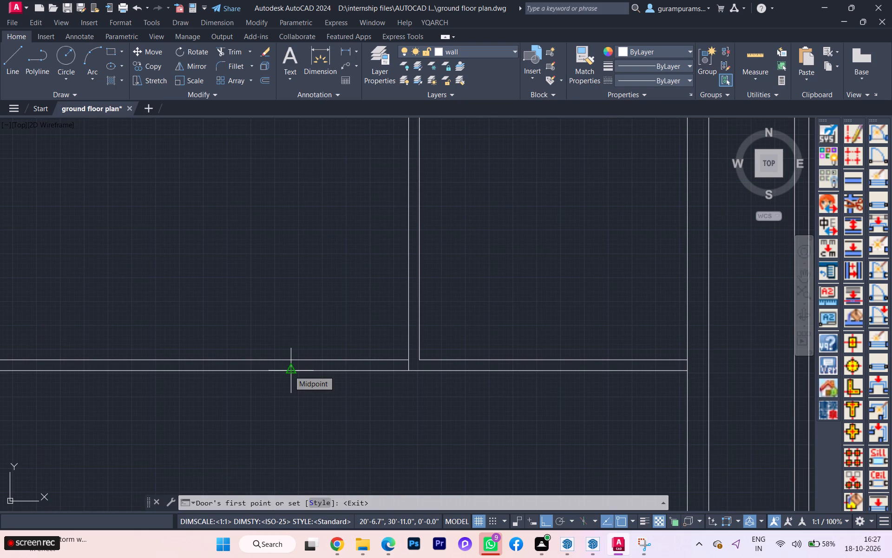
click(289, 371)
text(2'6)
key(Return)
key(Return)
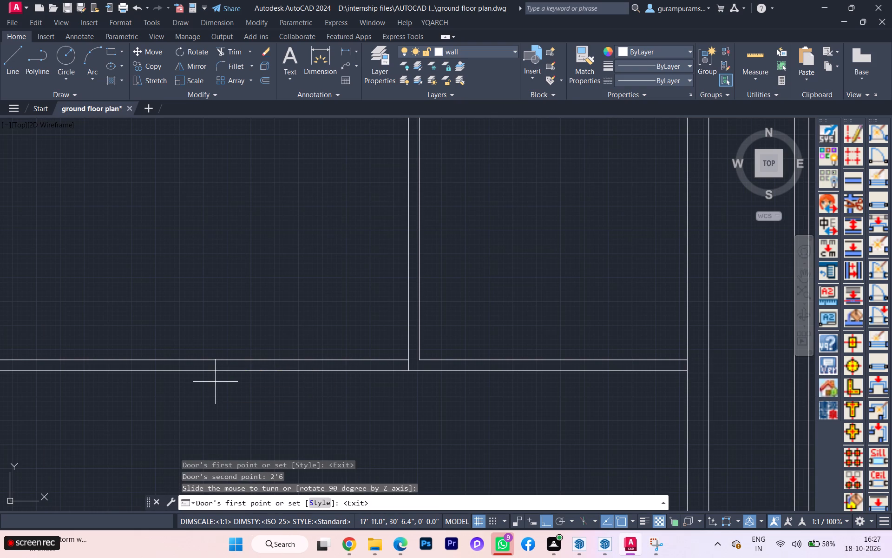
key(Return)
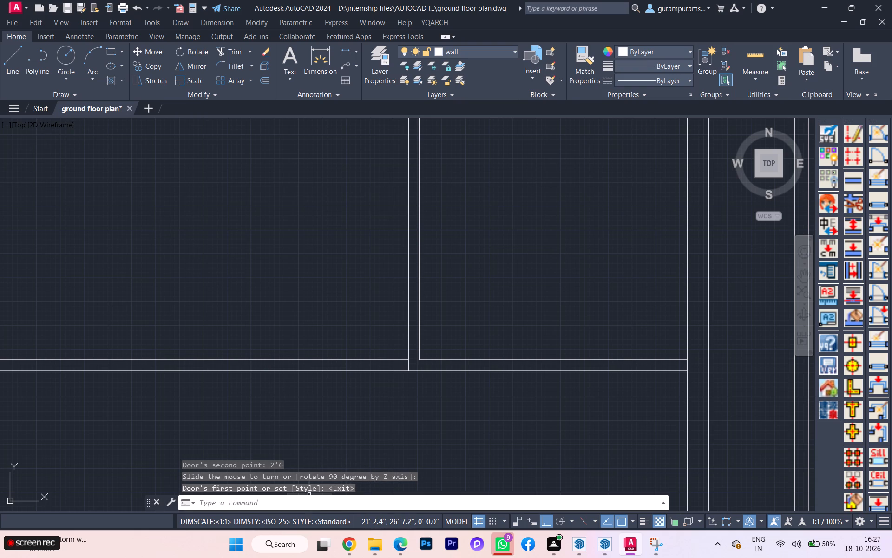
Set the two-point door's default type to DR_CDR1 and restart the Draw a Door command.
key(space)
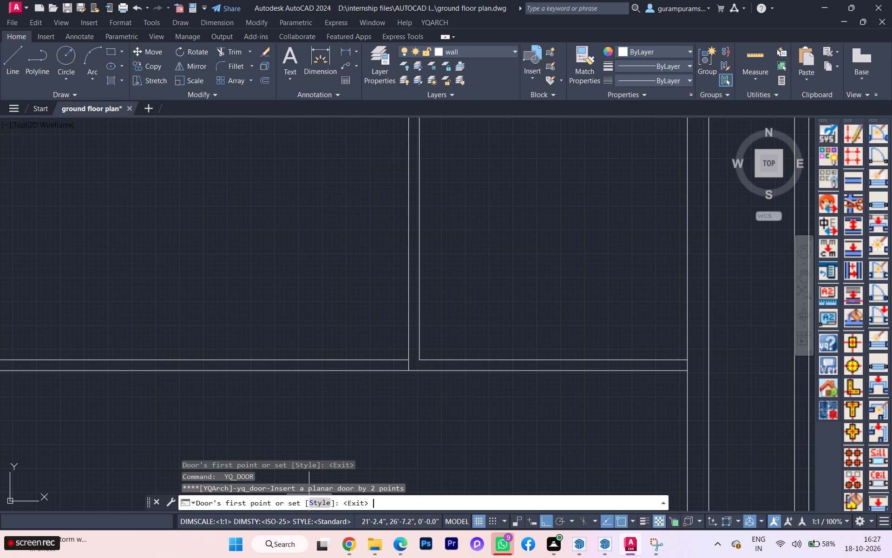
click(324, 505)
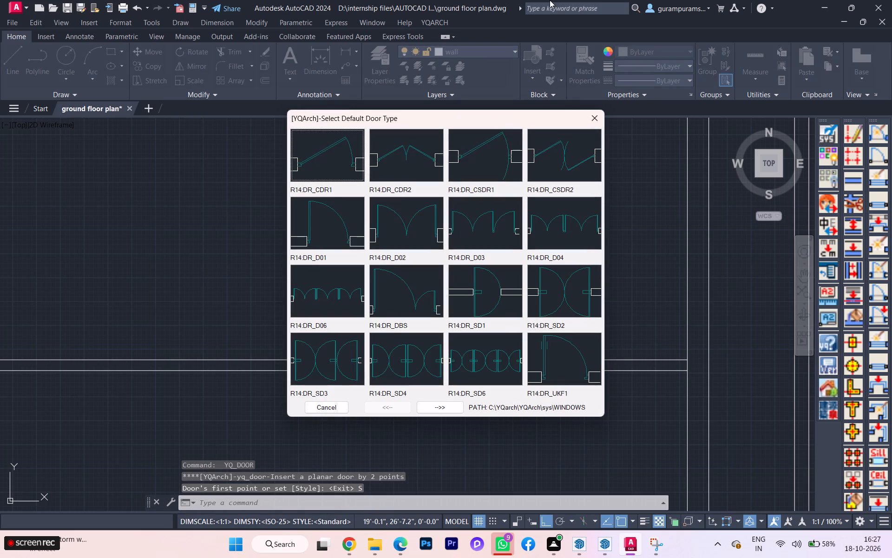
click(352, 154)
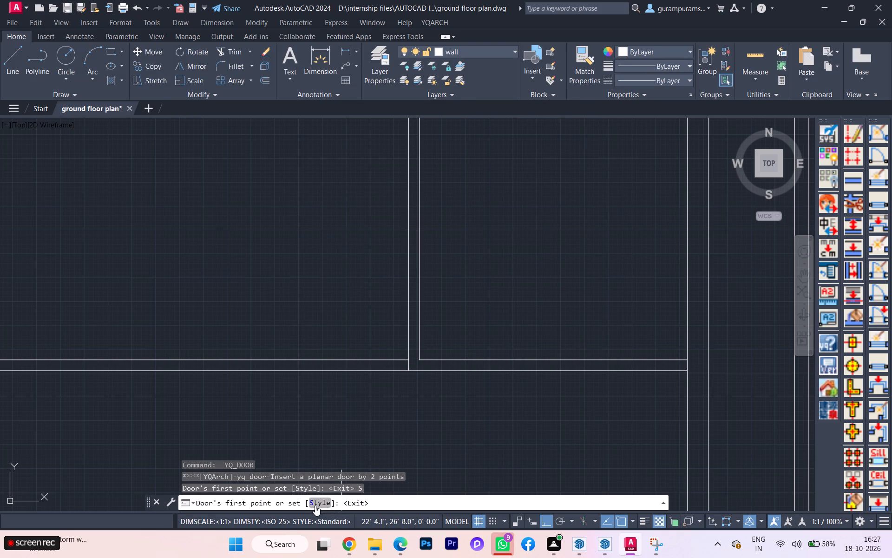
click(315, 505)
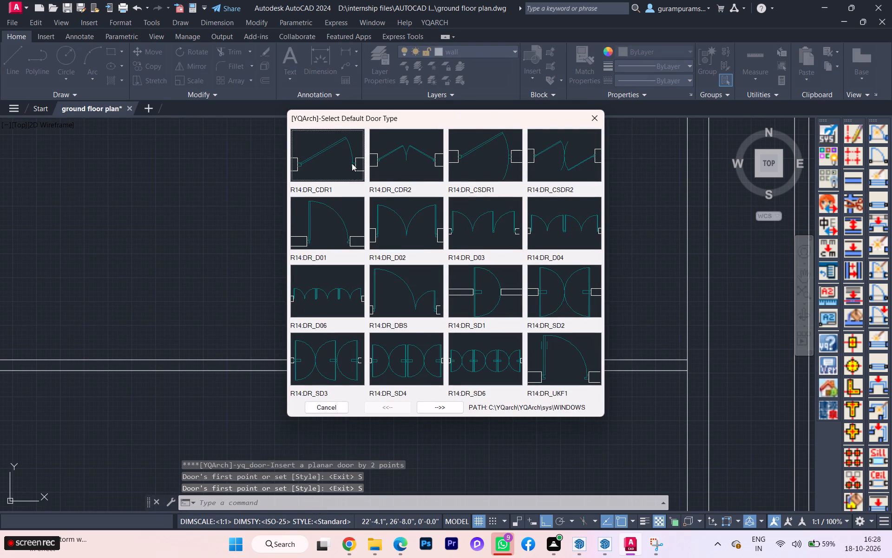
click(352, 163)
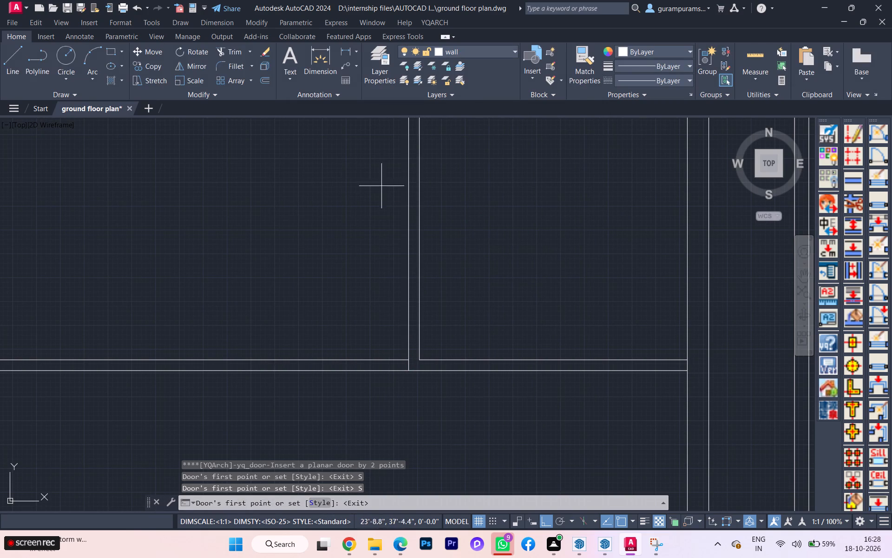
click(432, 20)
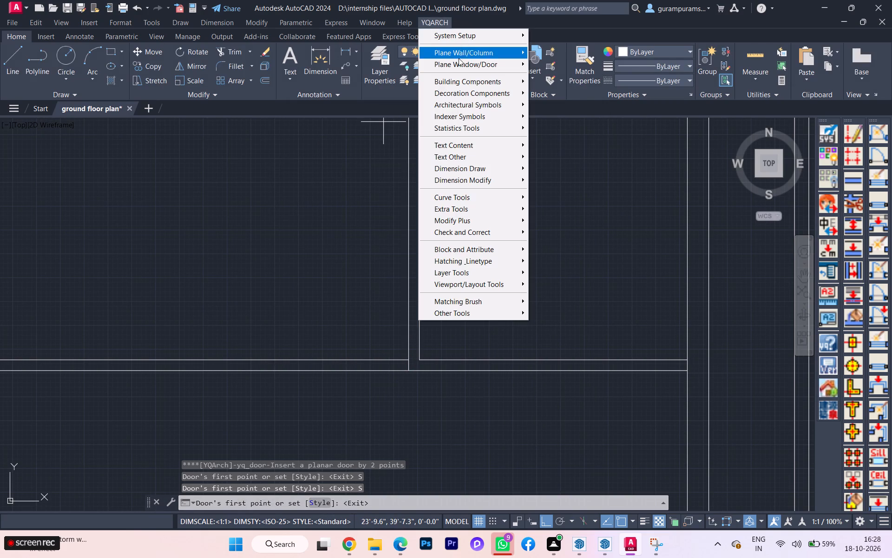
click(461, 60)
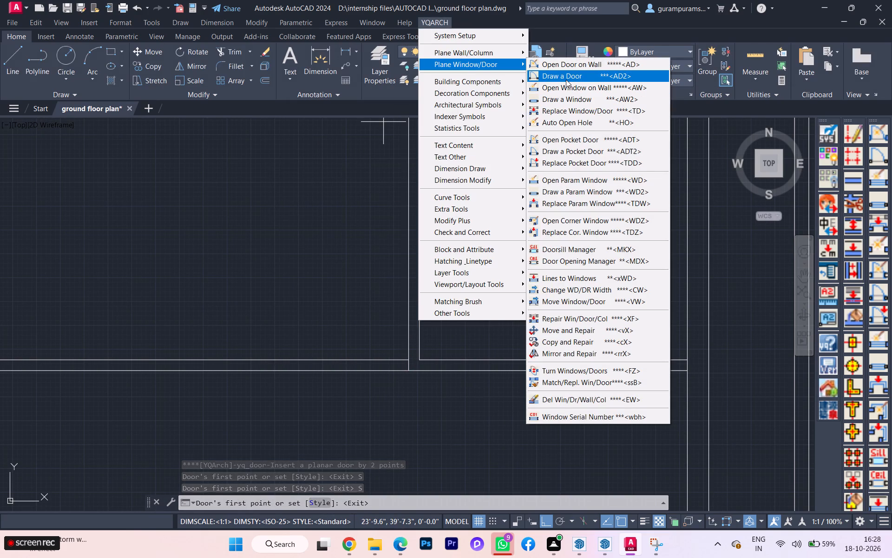
click(566, 80)
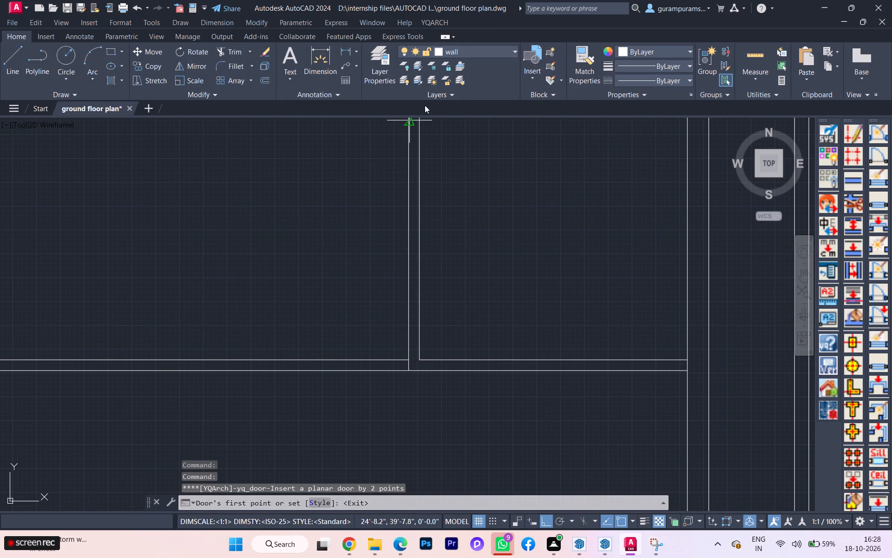
Configure the Open Door on Wall command with a hole width of 4.5 and an empty pier width, without pocket width.
click(441, 22)
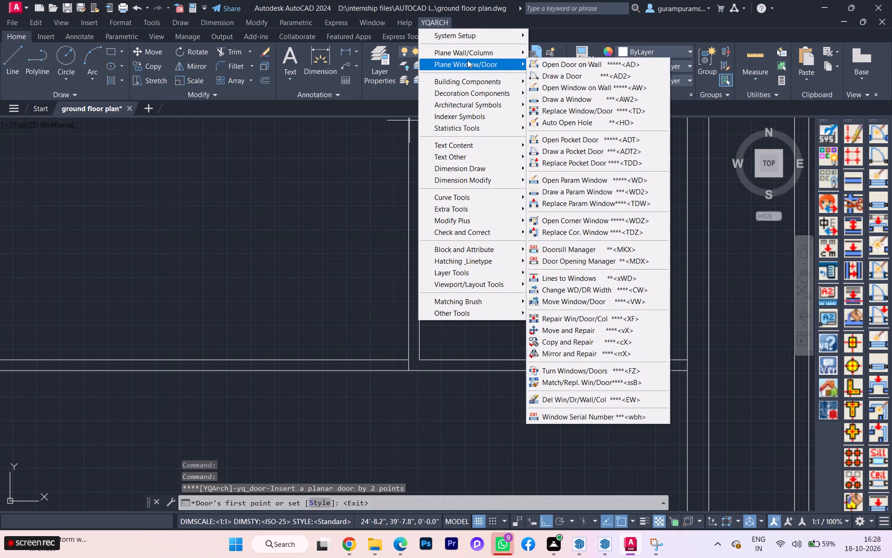
click(589, 64)
click(415, 504)
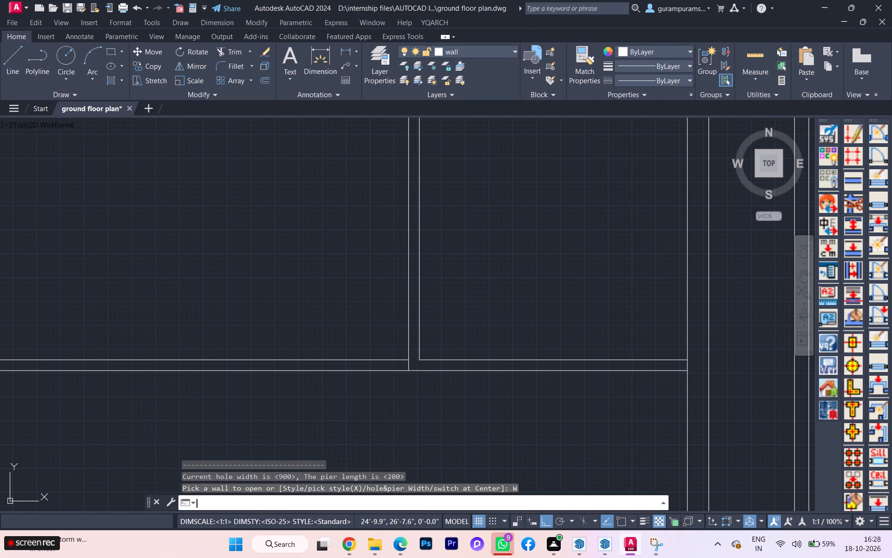
drag(436, 327, 376, 325)
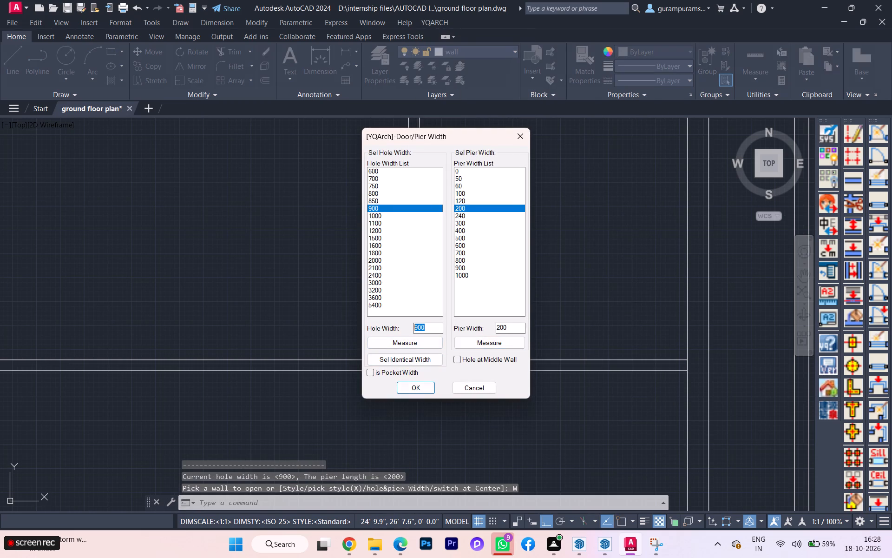
drag(376, 325, 374, 325)
key(BackSpace)
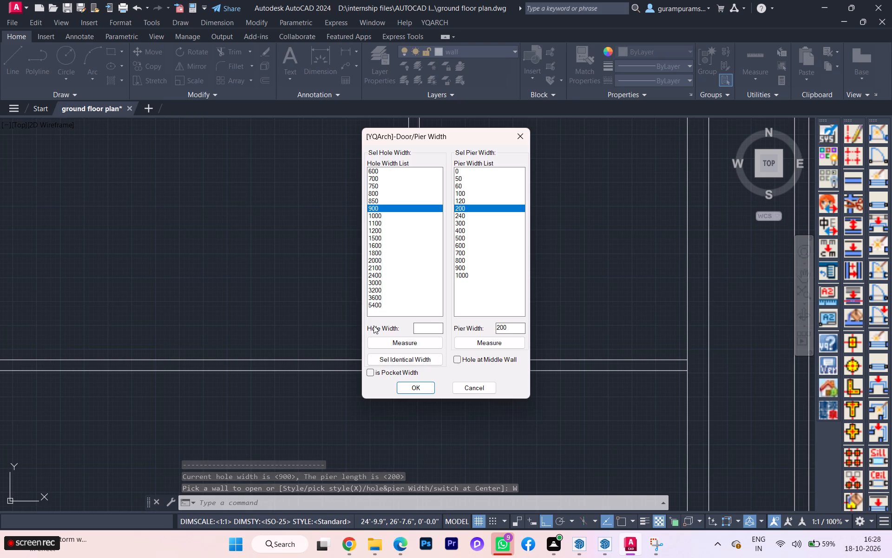
text(4..5)
key(BackSpace)
key(BackSpace)
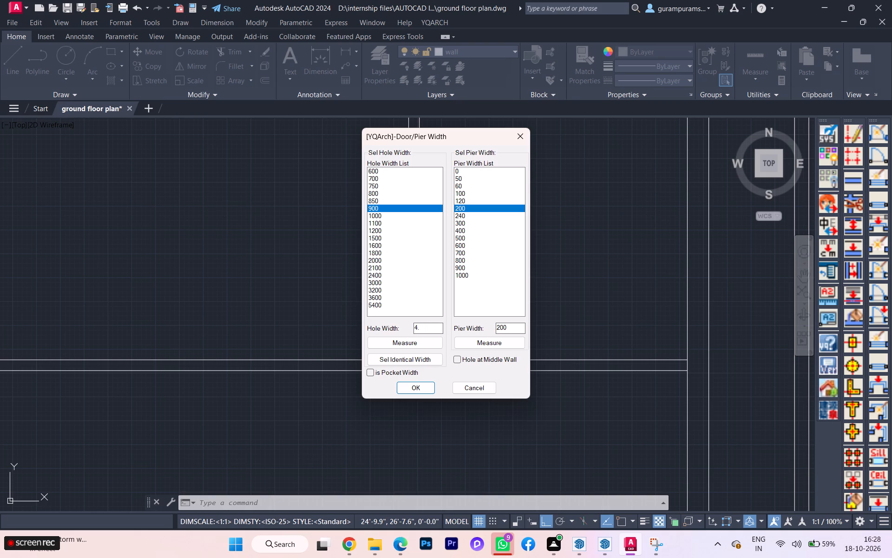
key(5)
drag(508, 331, 429, 324)
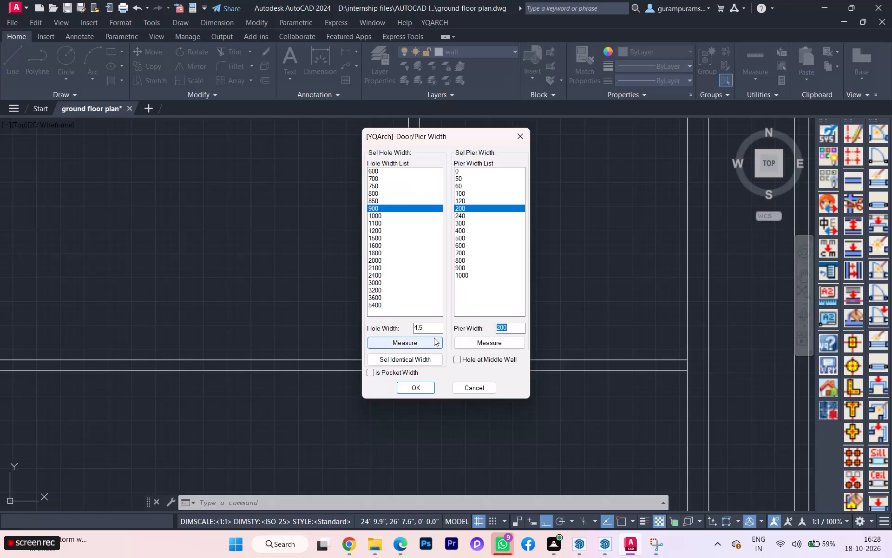
key(BackSpace)
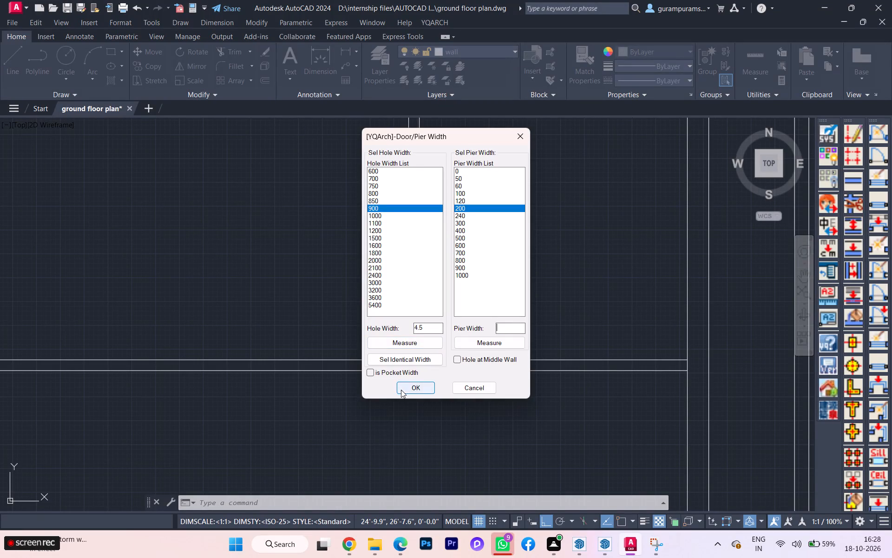
click(371, 372)
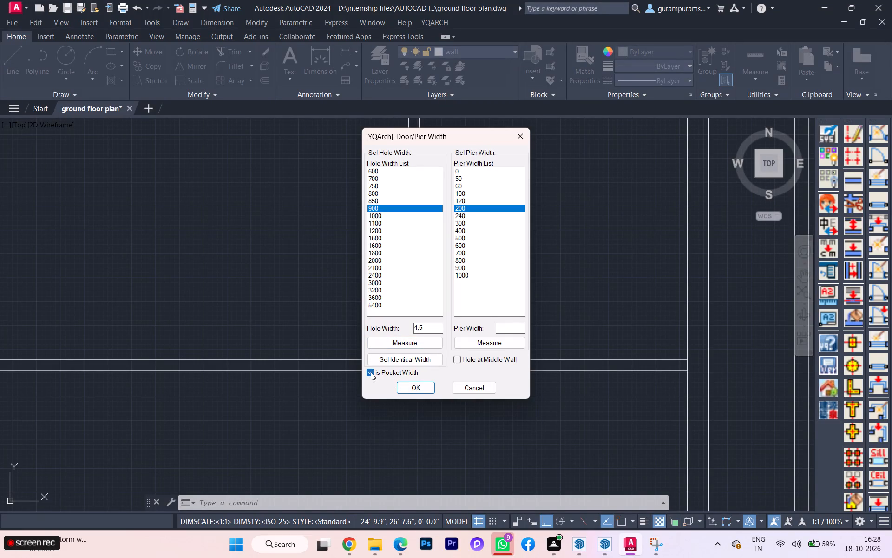
click(371, 372)
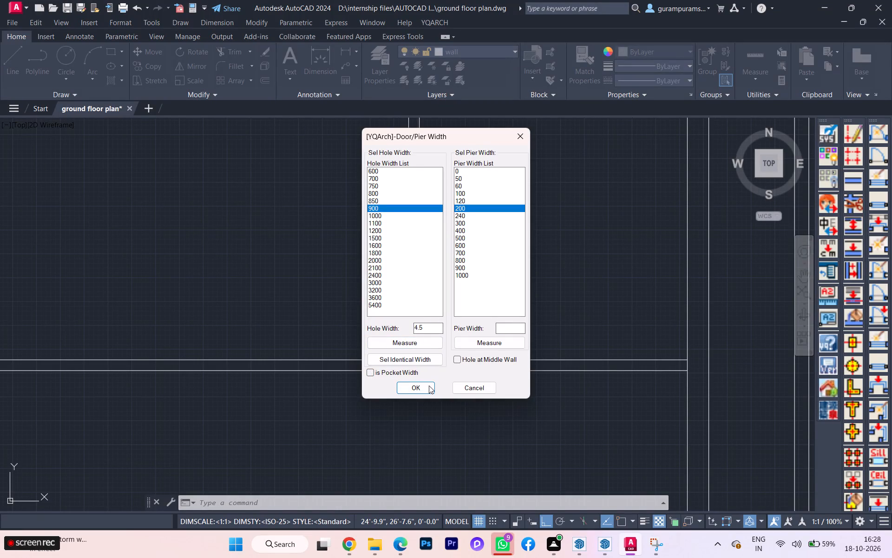
click(419, 387)
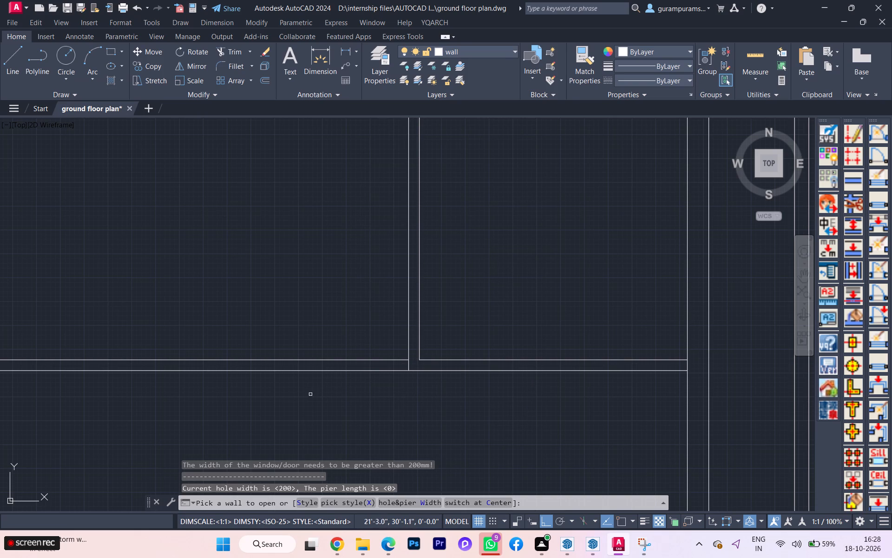
Set the default door type for wall openings to DR_CDR1.
click(306, 500)
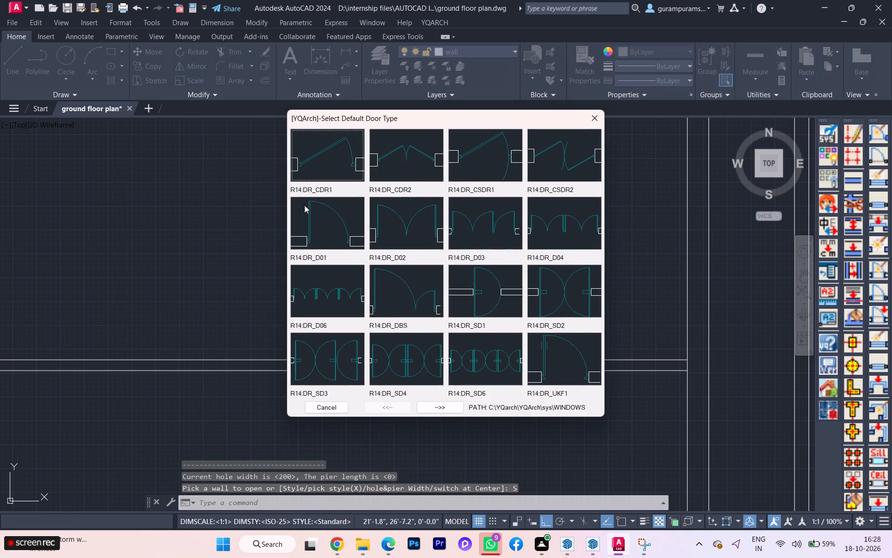
click(327, 167)
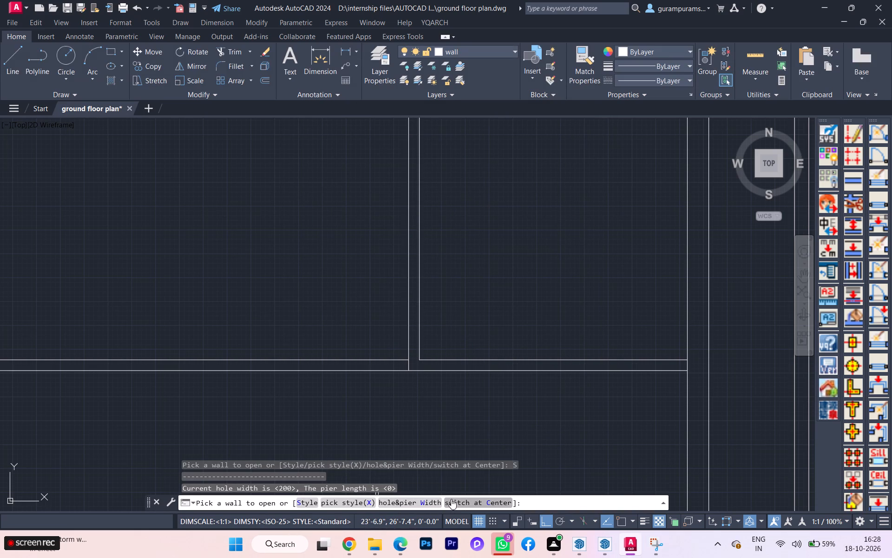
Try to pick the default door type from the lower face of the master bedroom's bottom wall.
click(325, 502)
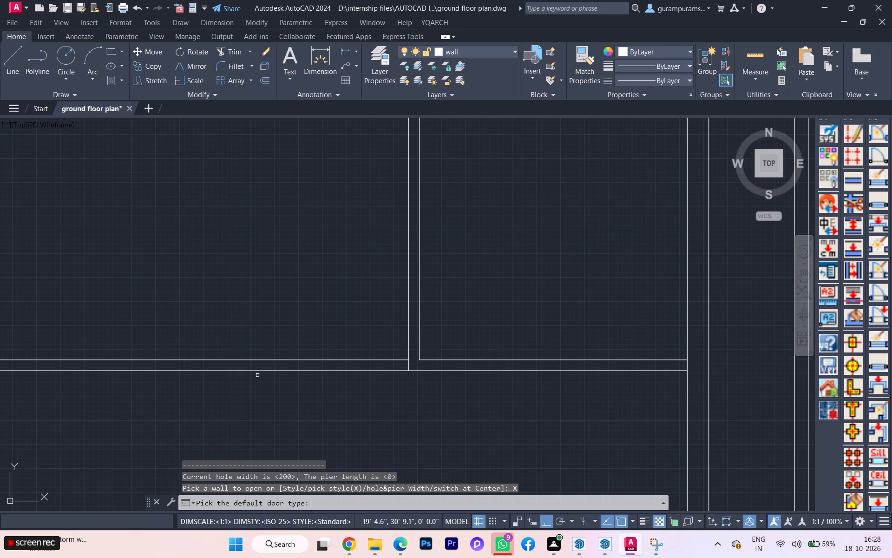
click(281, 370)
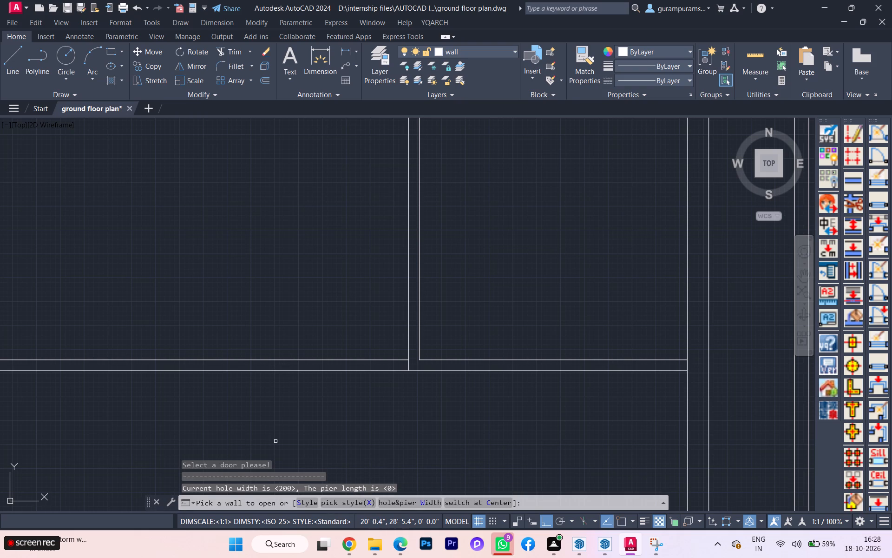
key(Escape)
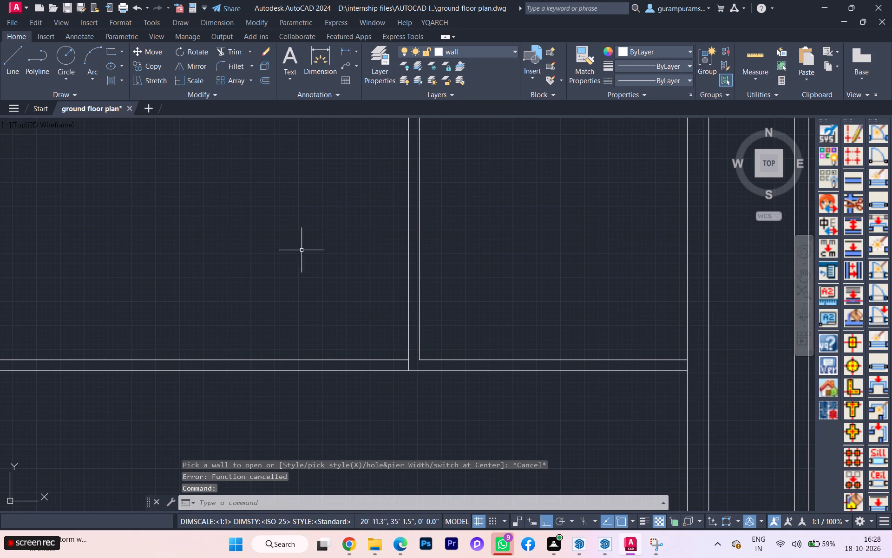
Draw a two-point door of width 2 from the midpoint of the bottom wall's lower face, trying the 90-degree rotation and an angle of 45.
click(427, 19)
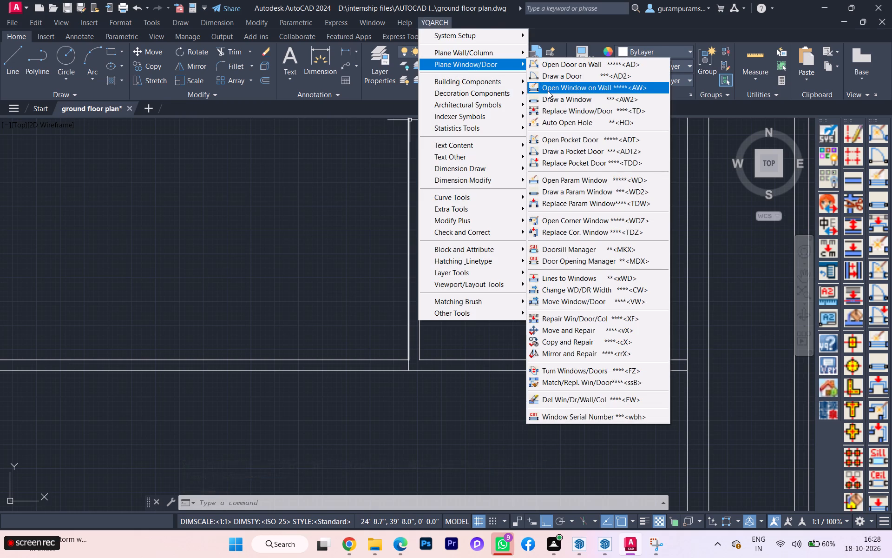
click(554, 78)
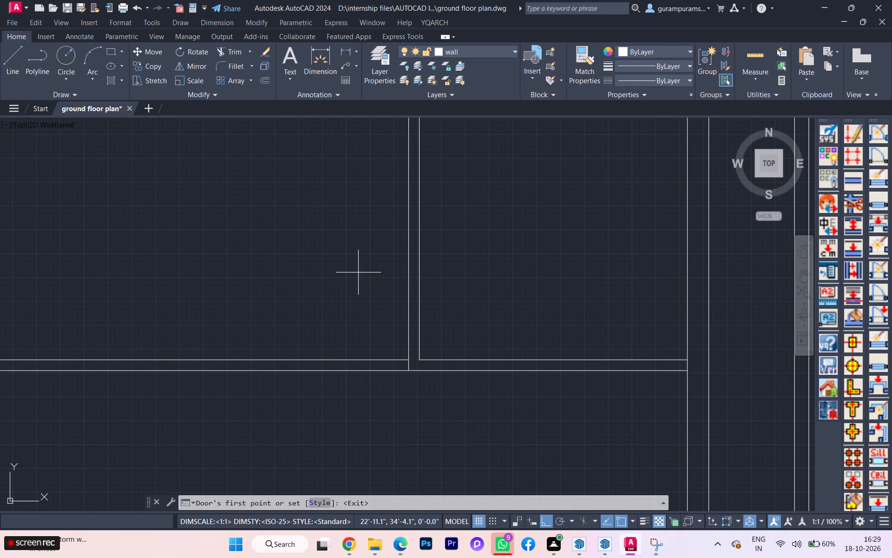
click(295, 369)
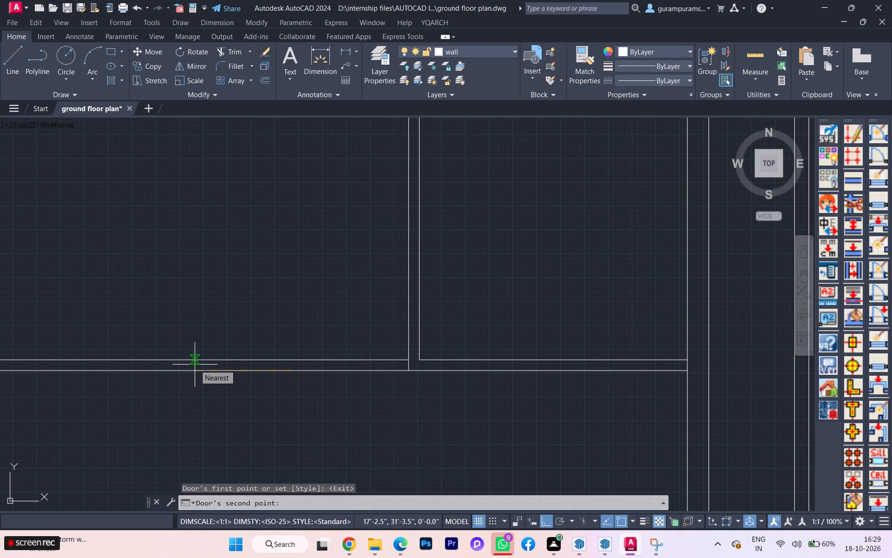
key(2)
key(Return)
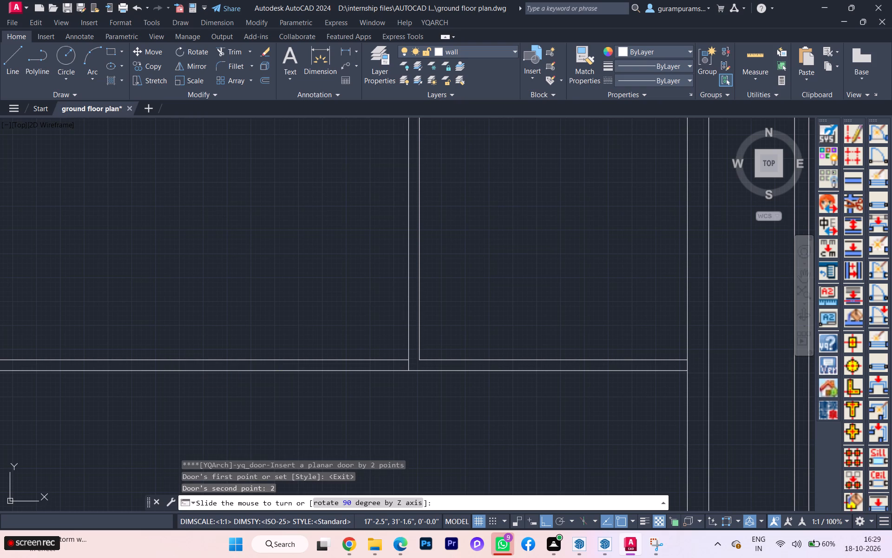
key(BackSpace)
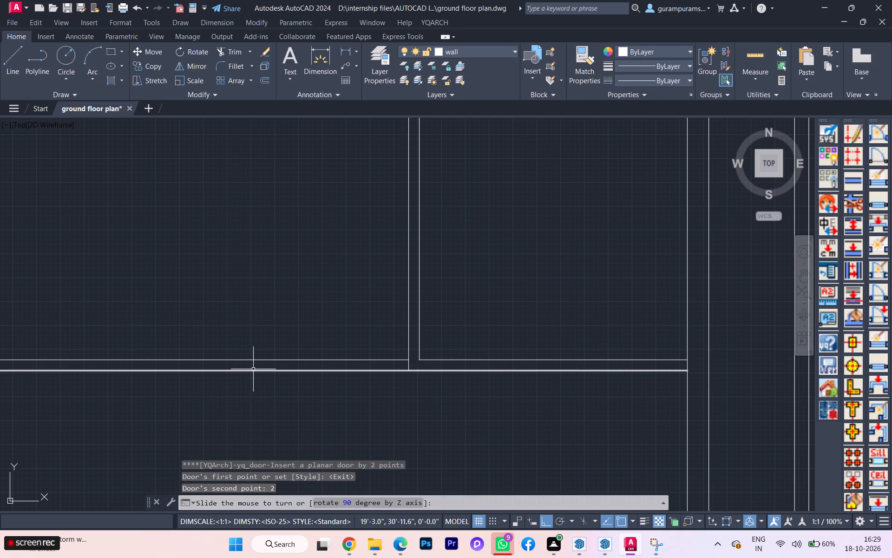
click(345, 501)
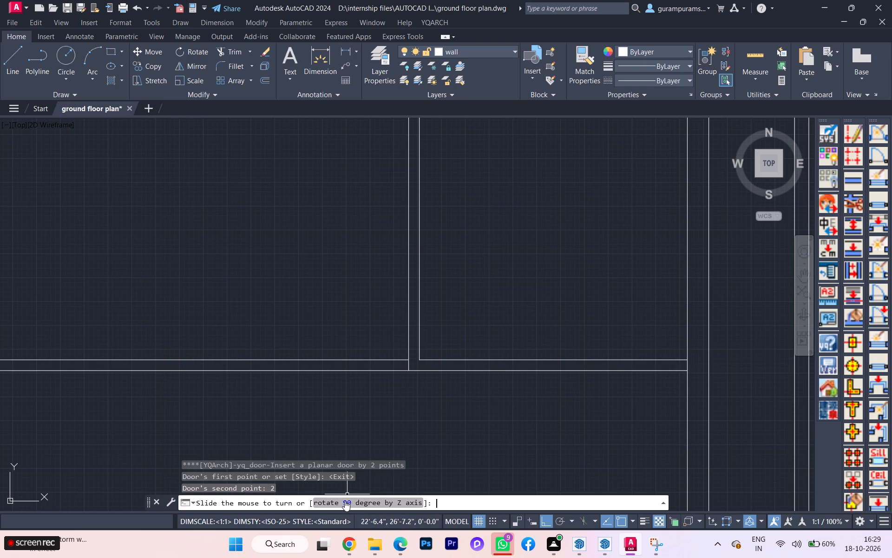
click(346, 502)
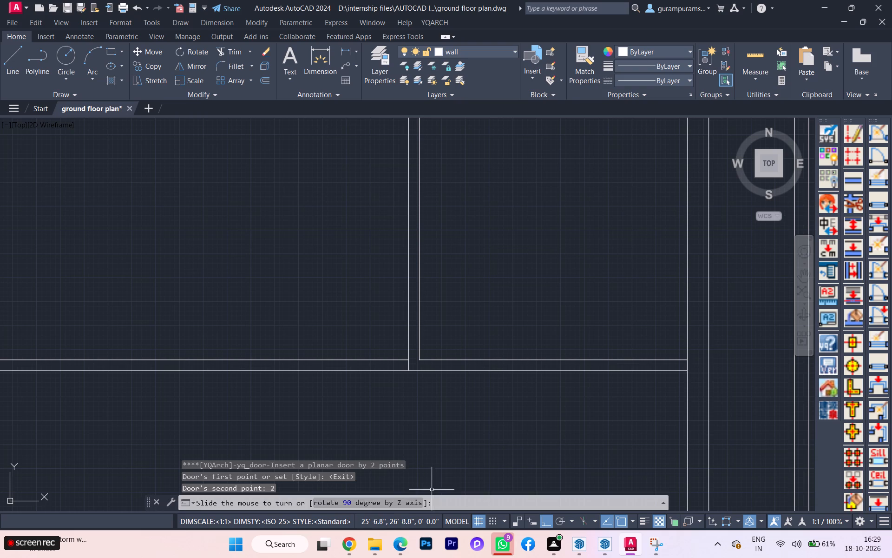
text(45)
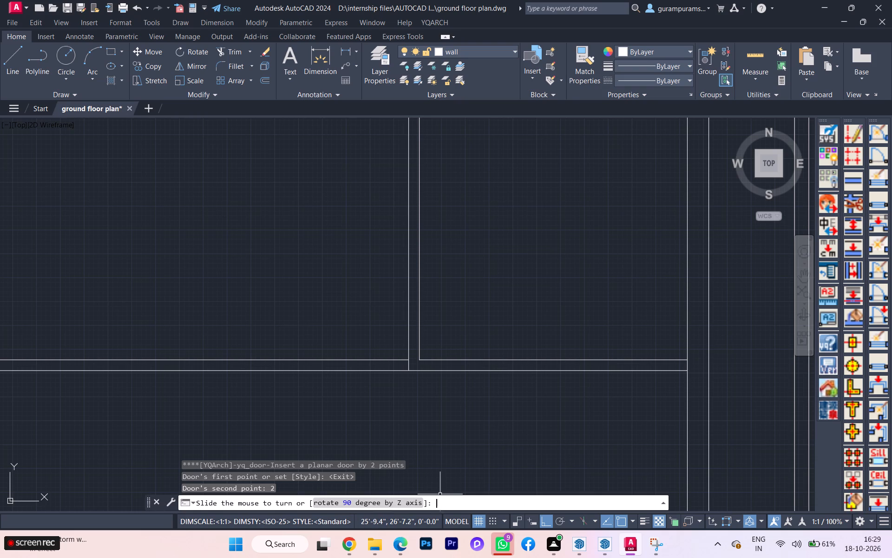
text(45)
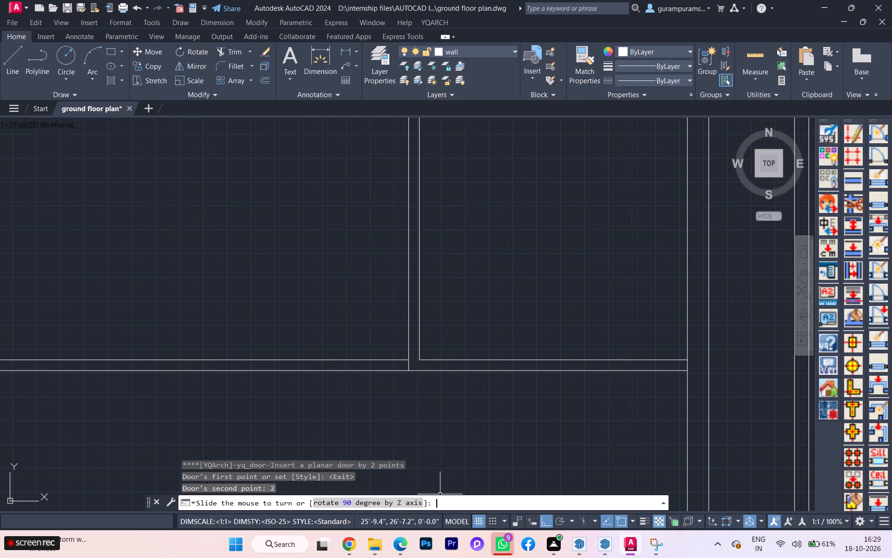